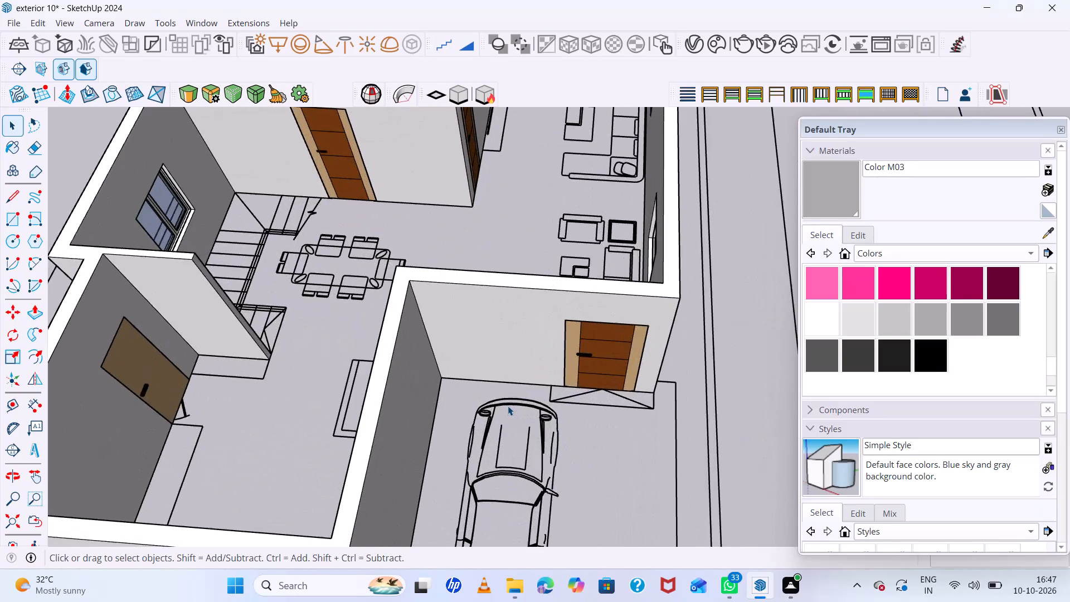
Select the wall group of the house whose floor plan includes the parked car.
scroll(508, 406, down, 14)
scroll(435, 434, up, 6)
middle_drag(403, 421, 426, 543)
middle_click(426, 544)
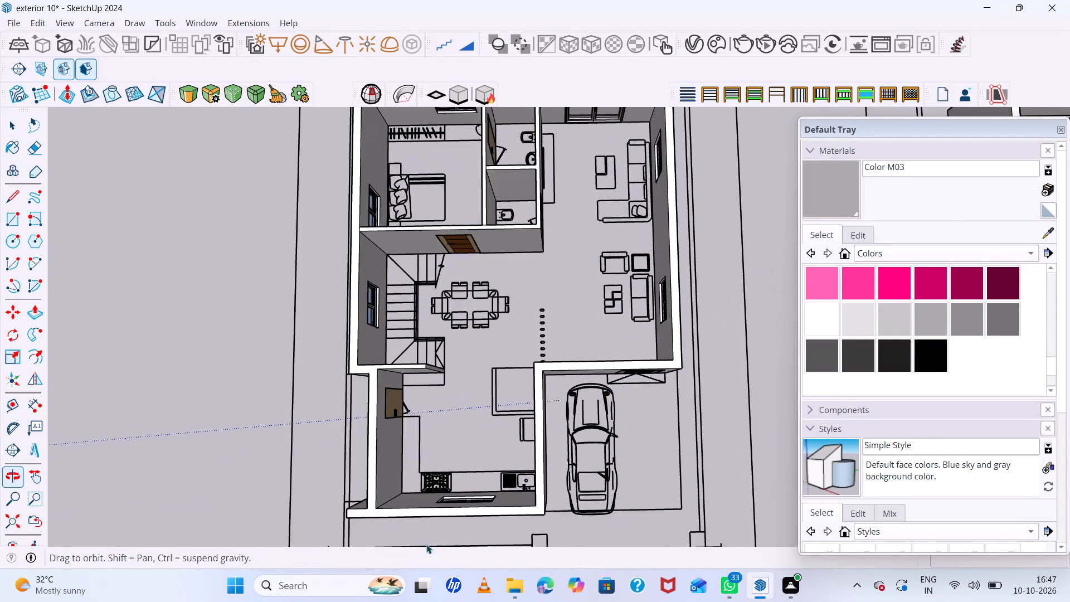
scroll(432, 487, up, 7)
scroll(442, 460, down, 15)
scroll(334, 416, down, 7)
scroll(504, 441, up, 6)
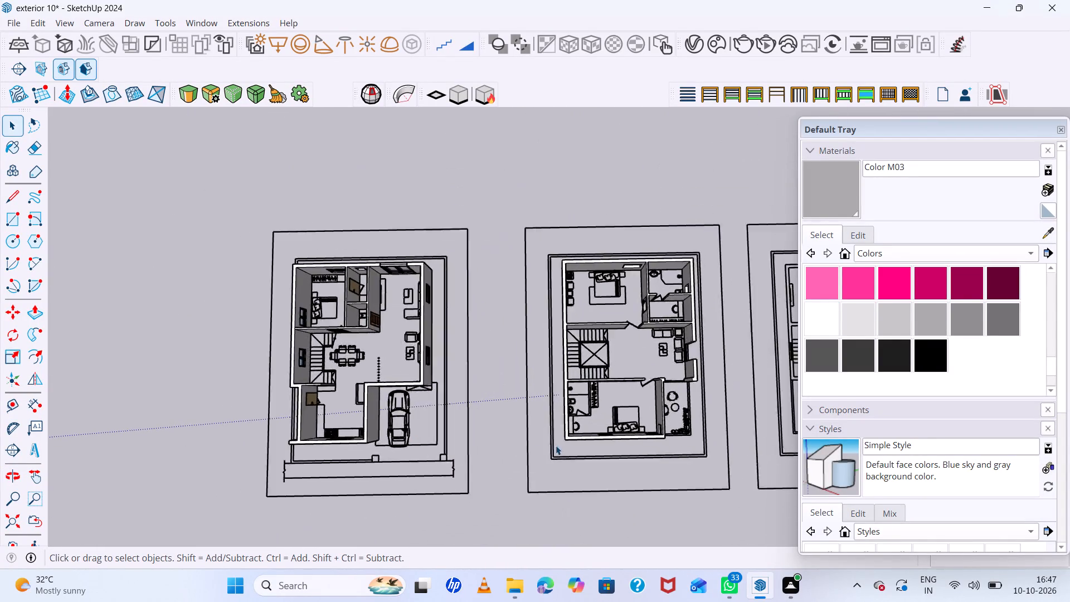
scroll(556, 445, up, 1)
scroll(592, 431, down, 6)
scroll(408, 421, up, 6)
scroll(390, 357, up, 6)
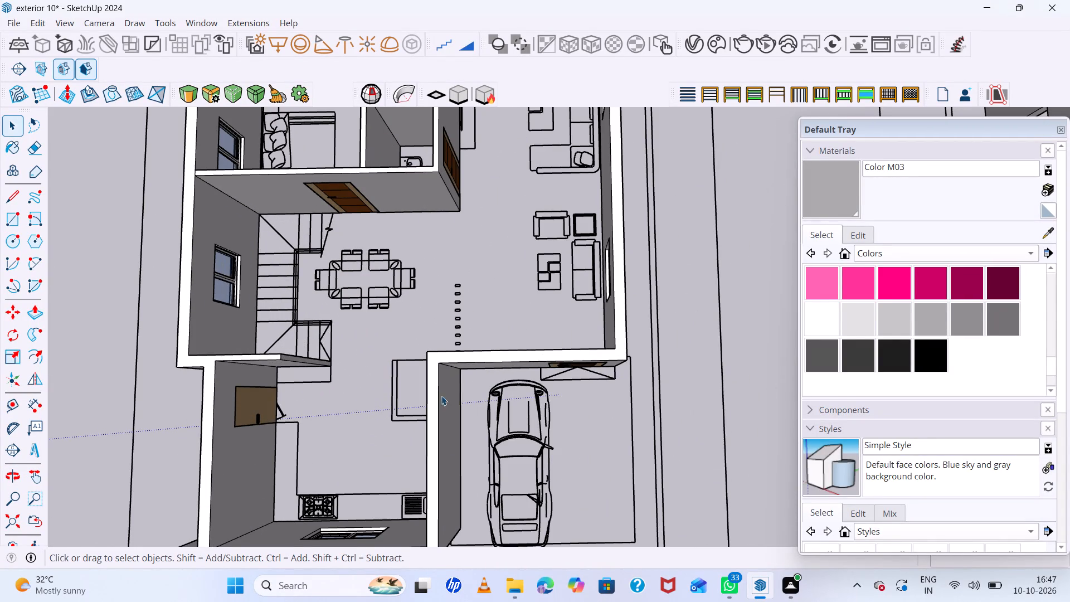
click(450, 394)
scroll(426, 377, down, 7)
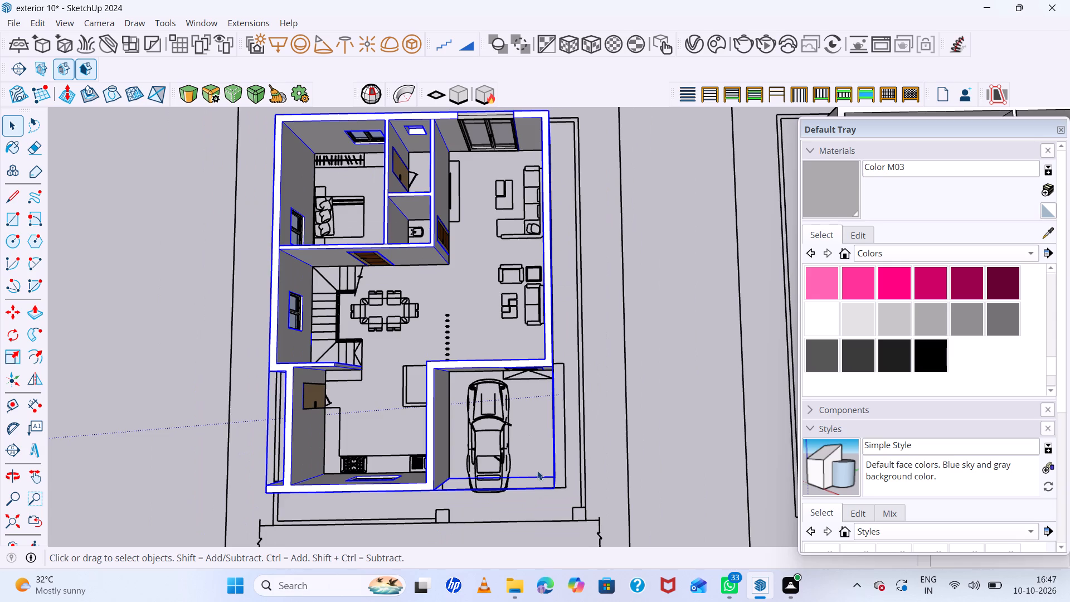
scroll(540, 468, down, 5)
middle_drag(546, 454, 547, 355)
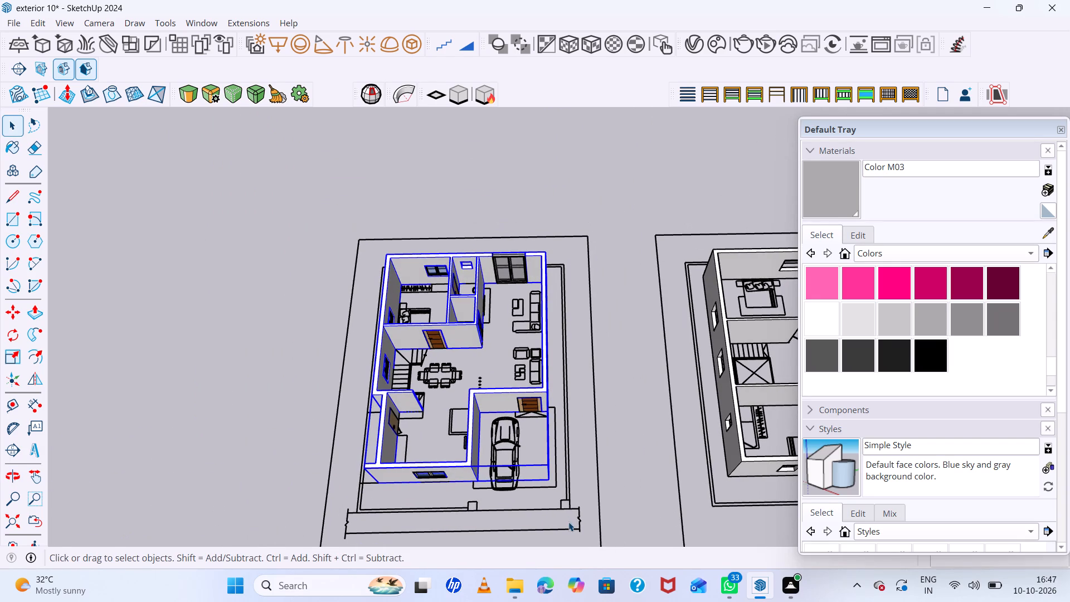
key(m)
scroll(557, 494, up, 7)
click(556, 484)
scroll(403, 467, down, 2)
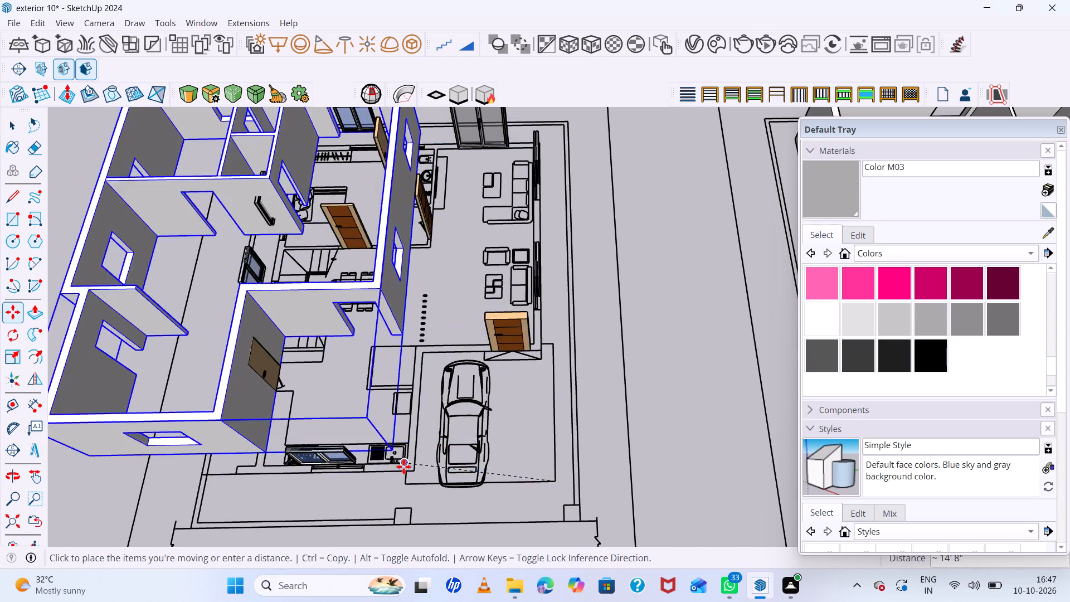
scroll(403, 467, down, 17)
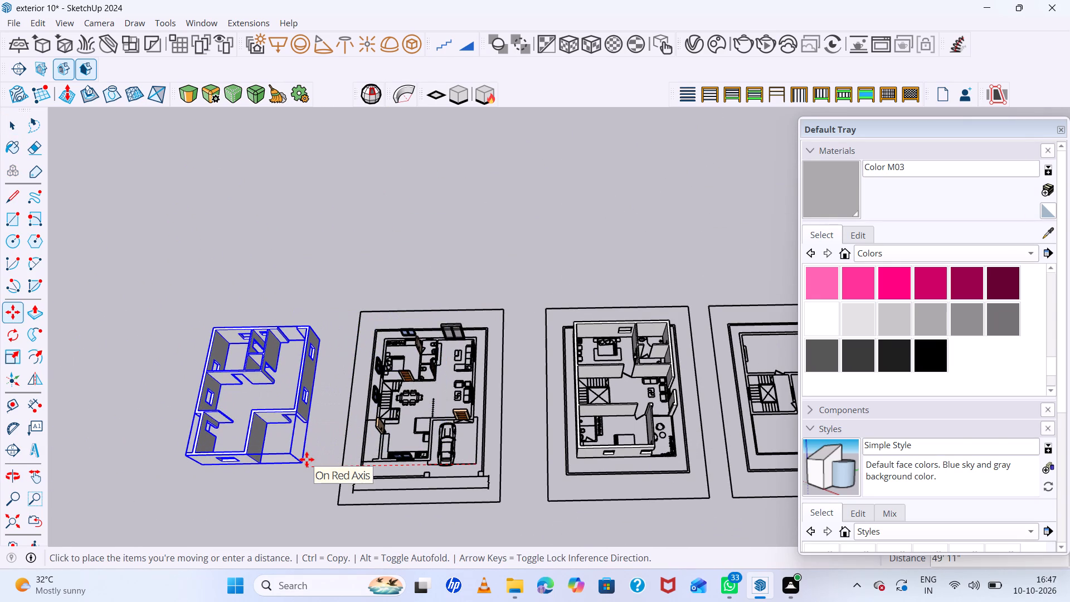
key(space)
Add the front double window, kitchen side door, bedroom door, staircase window and entrance door by the car to the wall selection.
scroll(434, 464, up, 6)
middle_drag(382, 452, 410, 411)
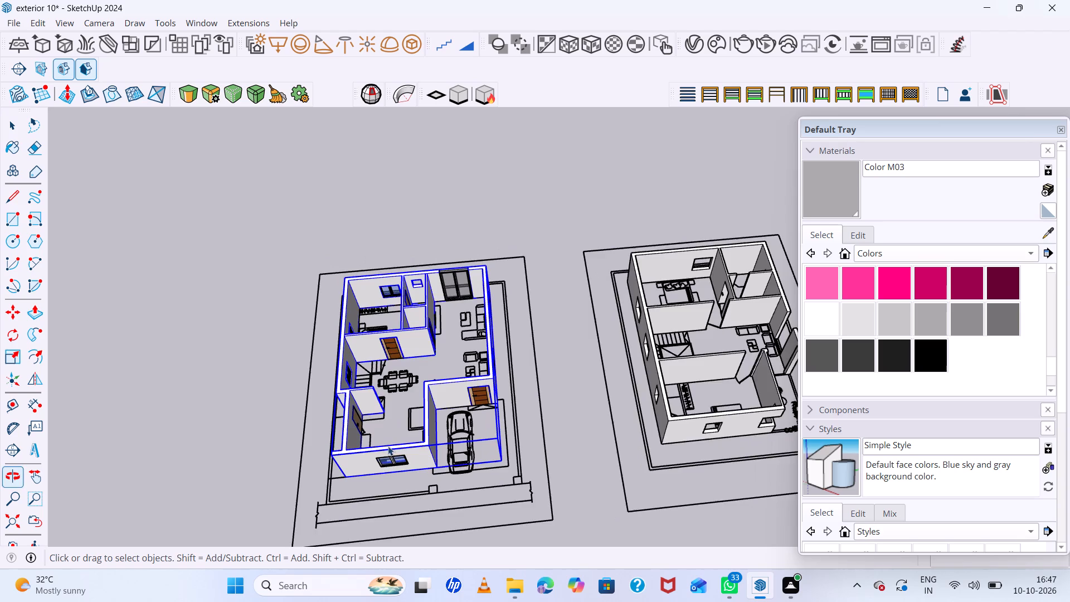
scroll(380, 459, up, 11)
shift+click(396, 462)
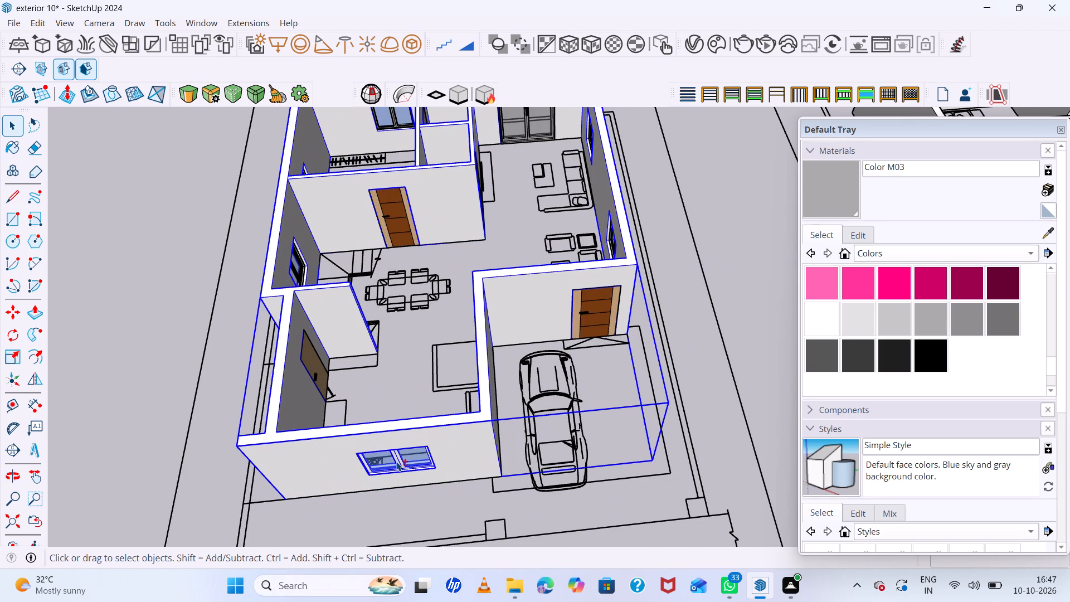
shift+click(318, 353)
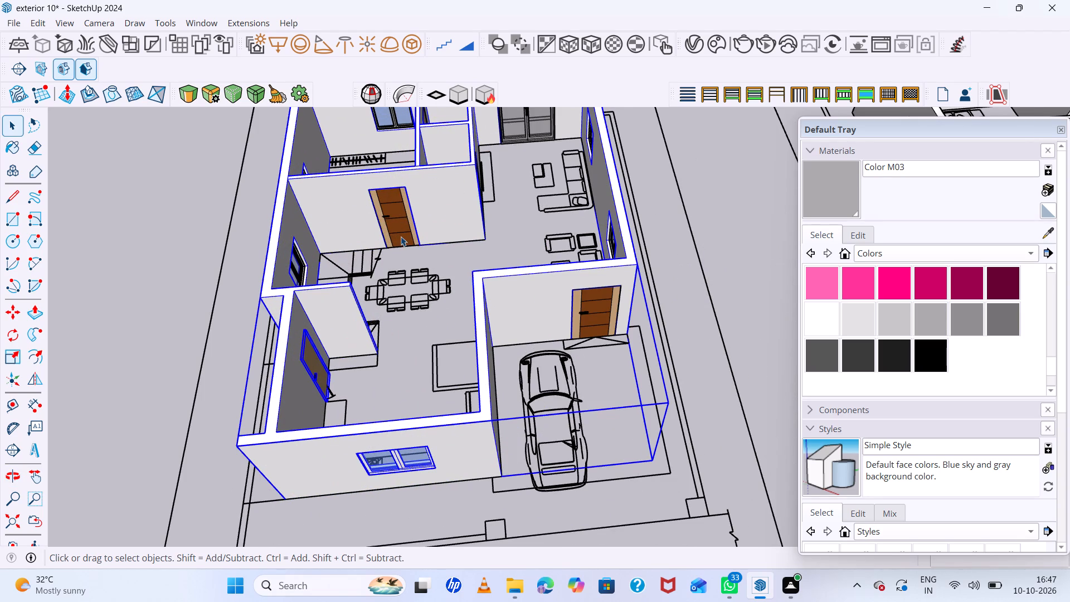
shift+click(403, 212)
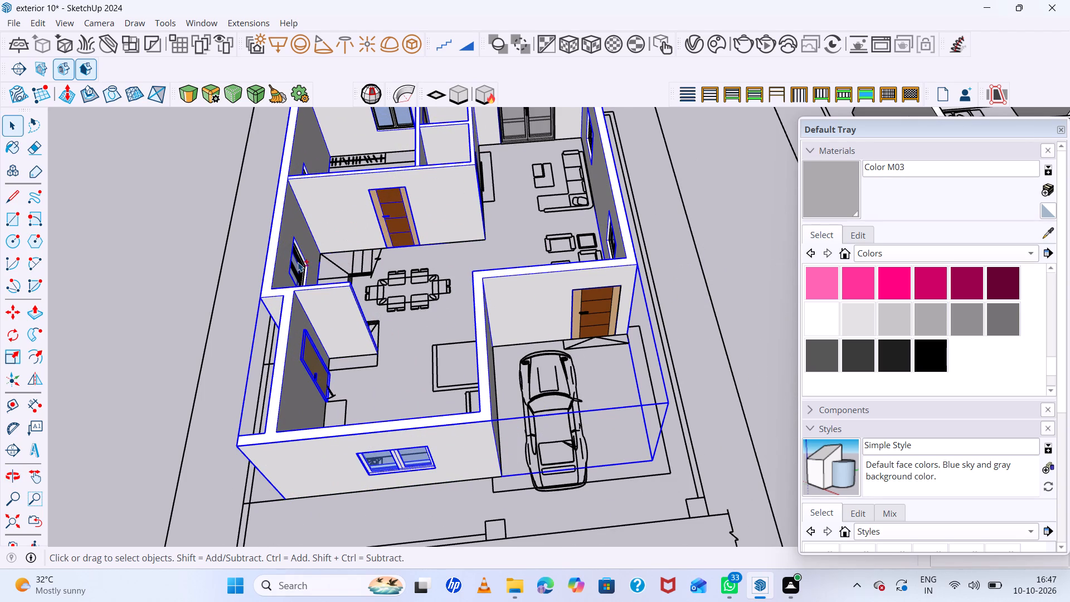
shift+click(297, 262)
shift+click(591, 309)
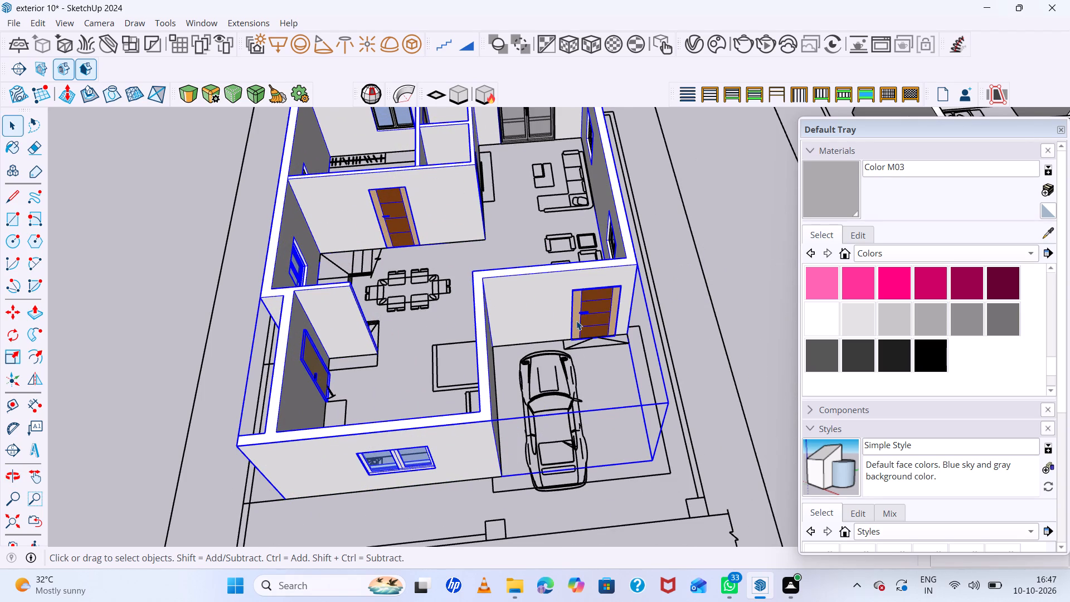
Add the living room's two long-wall windows, its glazed double door, and the two bathroom doors to the selection.
scroll(576, 321, down, 6)
middle_drag(519, 310, 315, 288)
scroll(643, 294, up, 11)
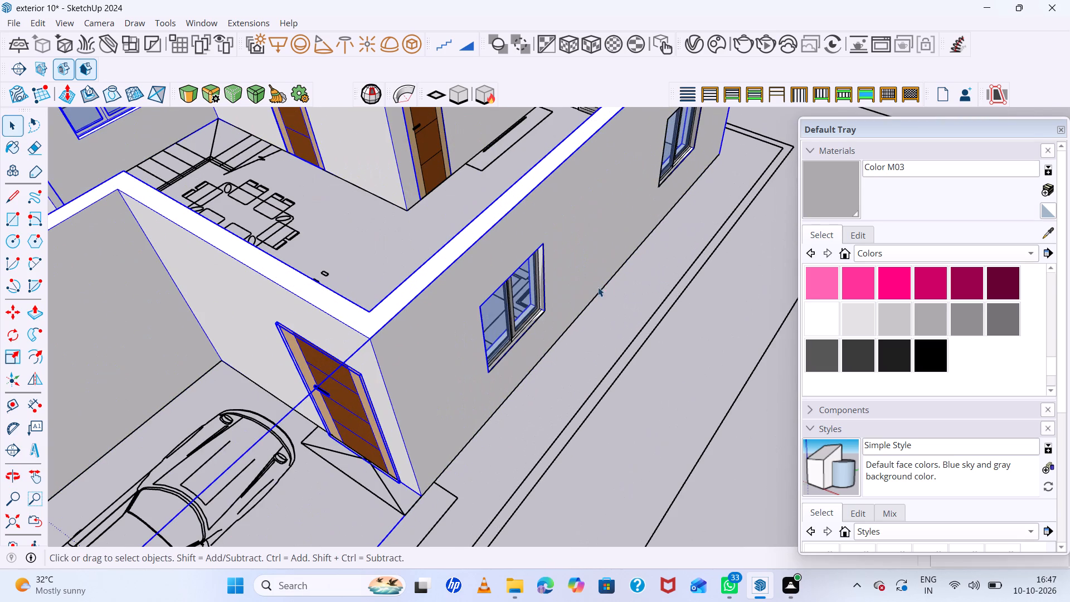
shift+click(527, 289)
shift+click(695, 138)
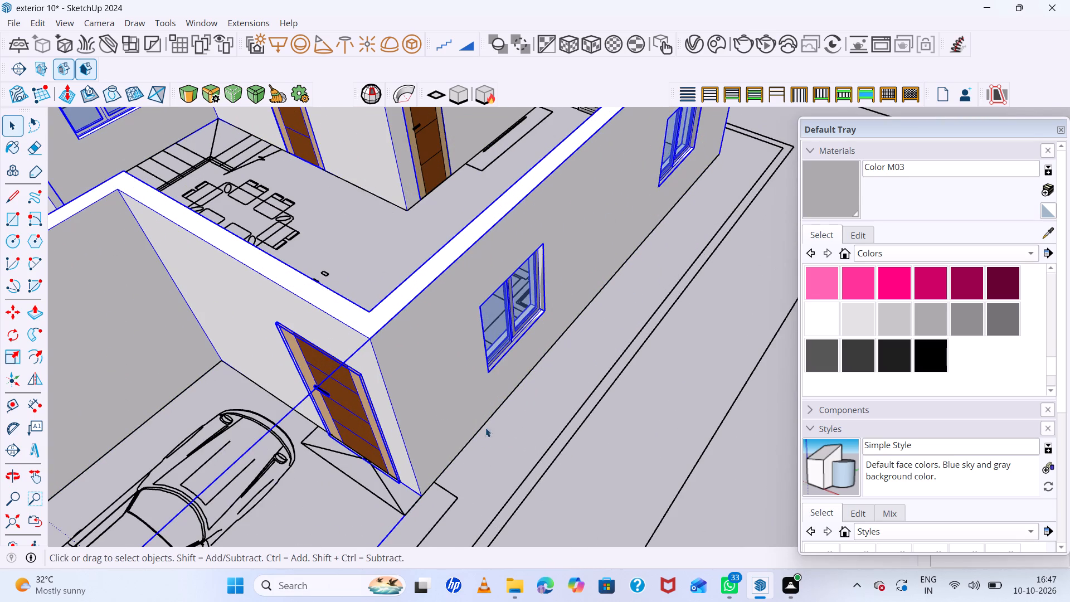
scroll(476, 470, down, 13)
scroll(503, 330, up, 10)
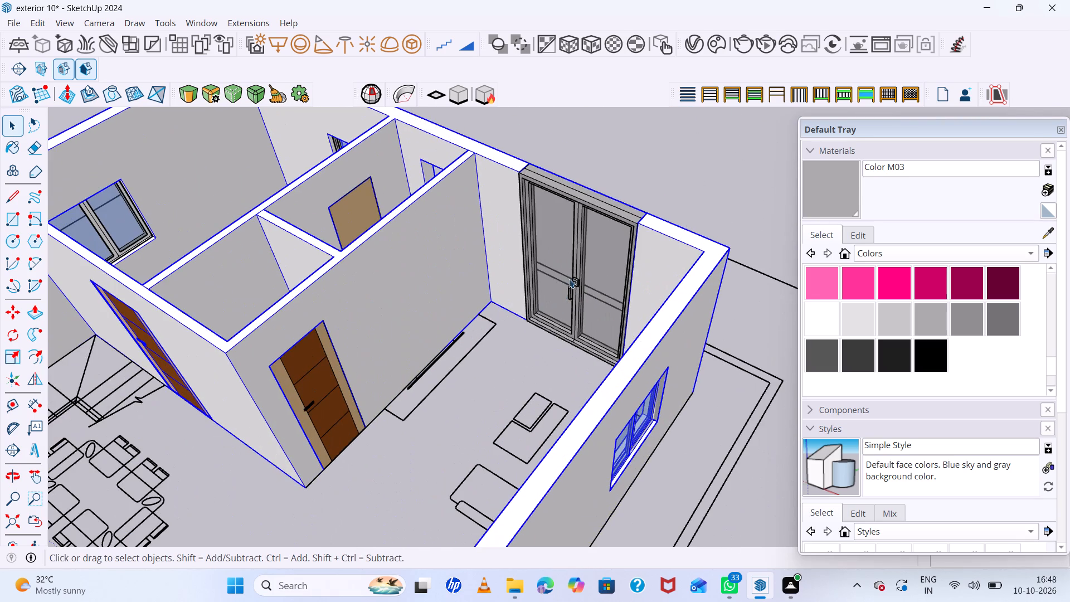
shift+click(583, 258)
scroll(341, 209, up, 5)
click(349, 207)
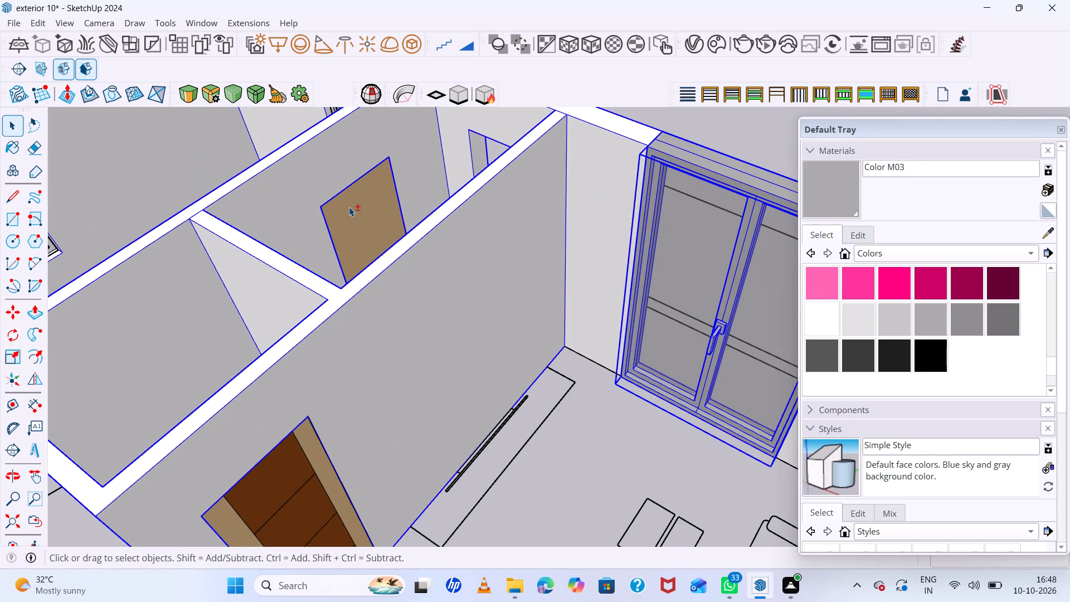
shift+click(279, 469)
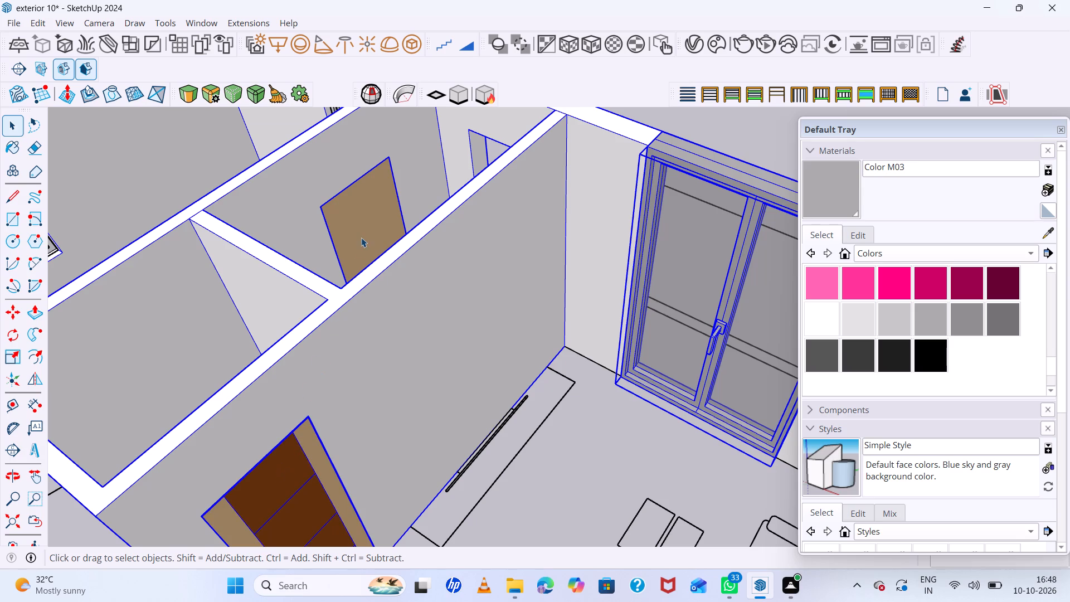
shift+click(362, 219)
shift+click(358, 221)
scroll(366, 244, down, 2)
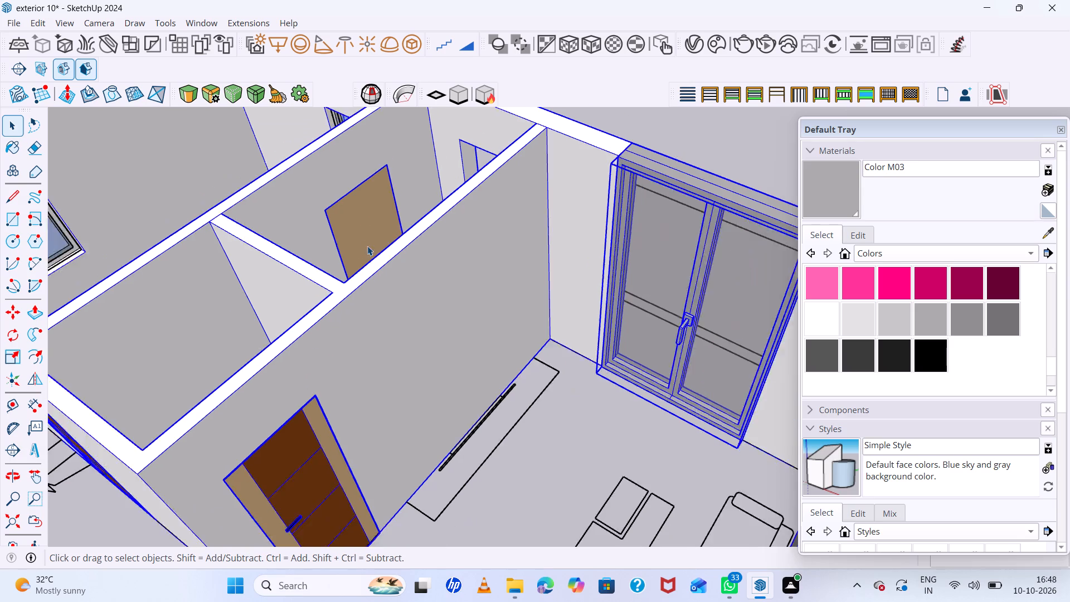
scroll(367, 246, down, 14)
scroll(399, 225, up, 6)
Add the bedroom's two outer-wall windows, one on each side of the house corner, to the selection.
middle_drag(444, 237, 0, 248)
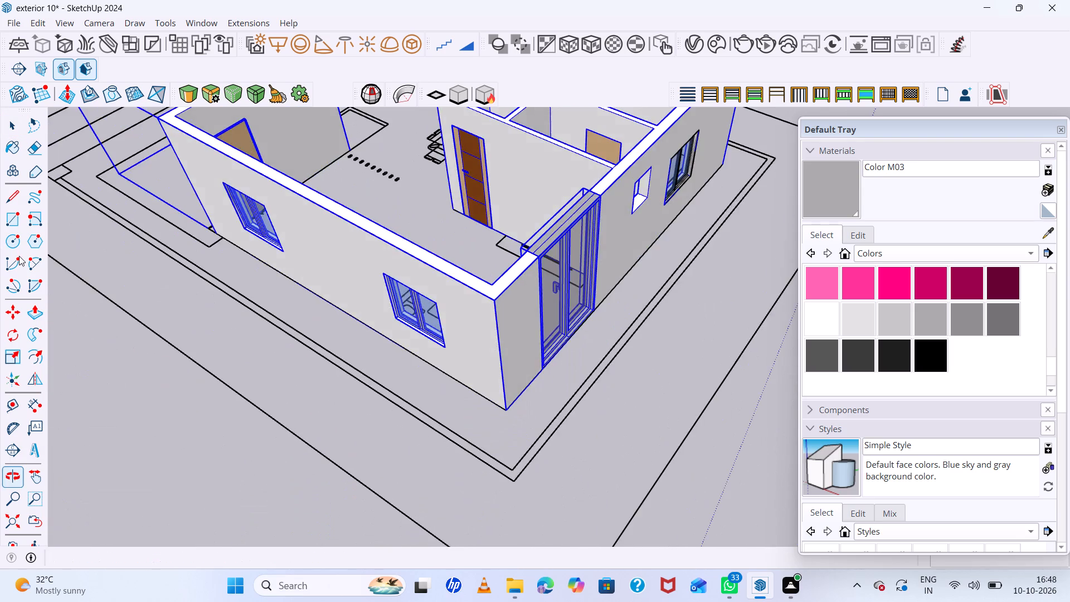
scroll(312, 353, down, 7)
scroll(646, 295, up, 9)
shift+click(470, 200)
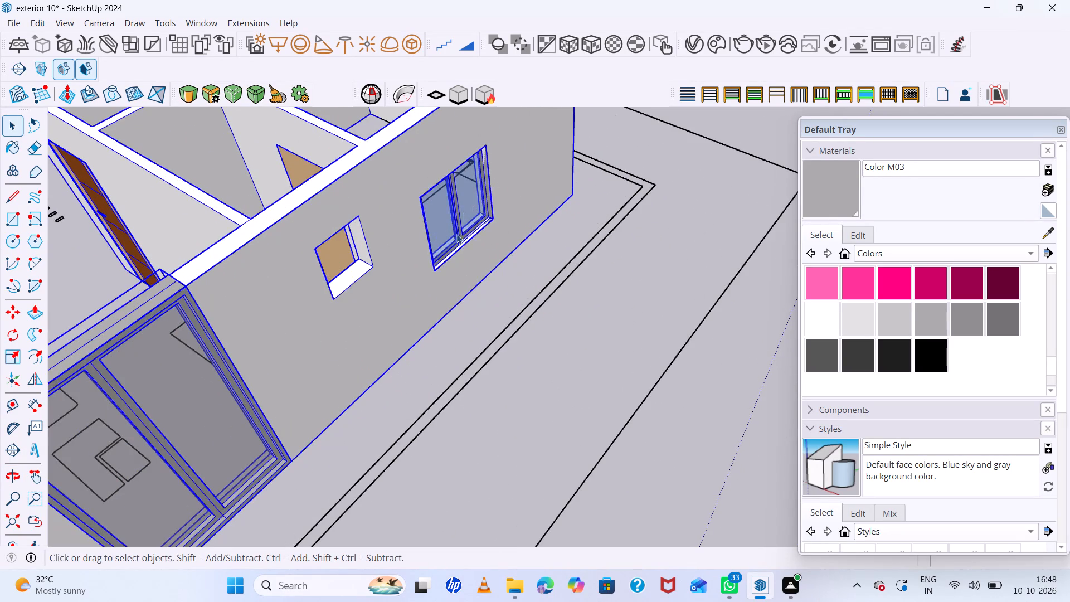
scroll(431, 355, down, 13)
middle_drag(377, 270, 238, 271)
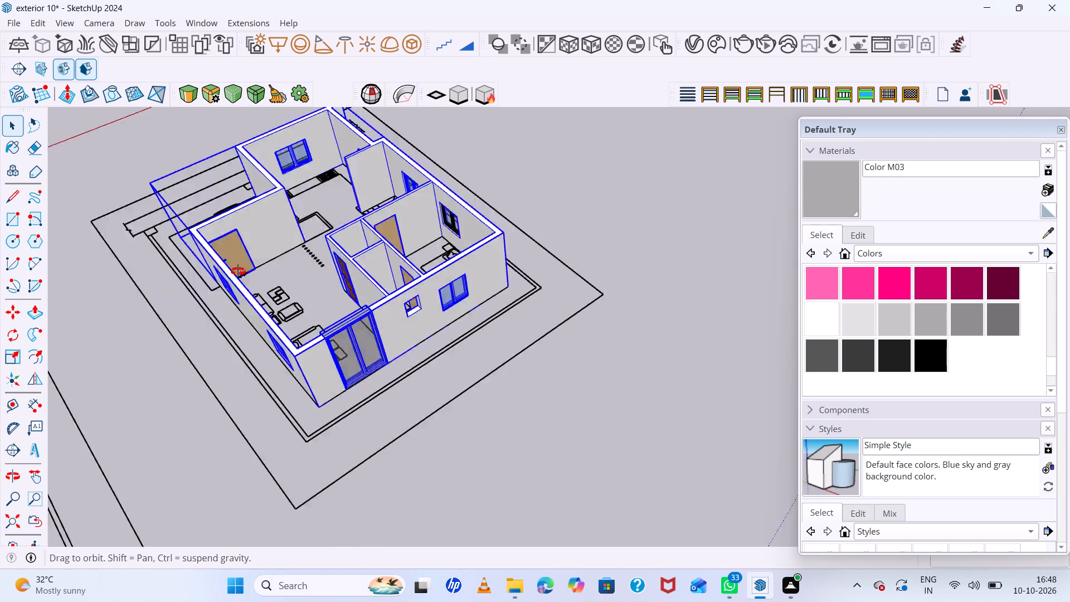
middle_drag(238, 271, 48, 276)
scroll(537, 261, up, 7)
scroll(512, 260, down, 13)
scroll(562, 237, up, 6)
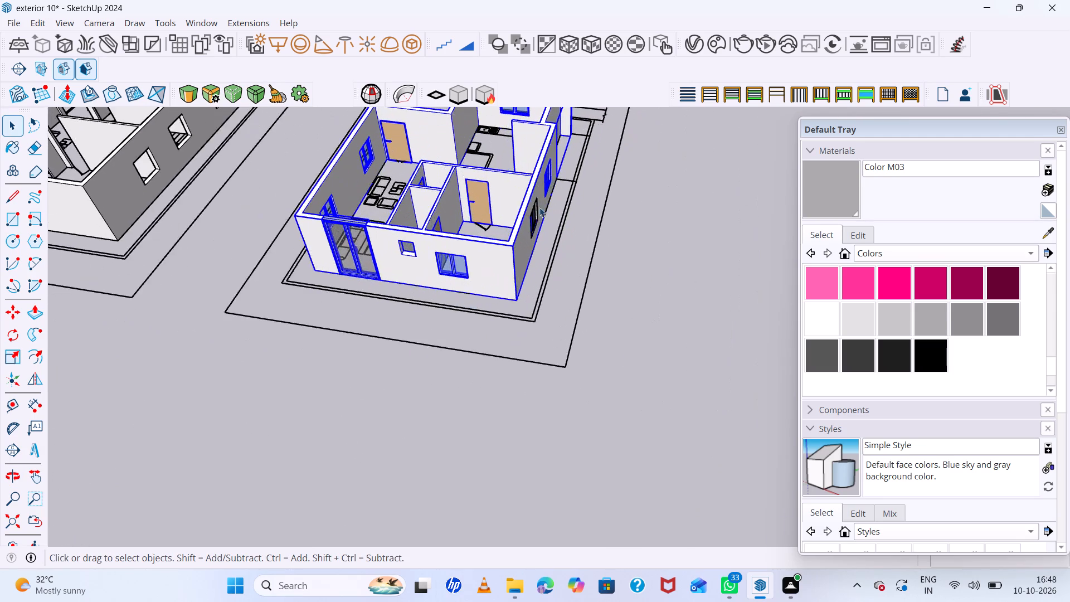
scroll(539, 207, up, 6)
middle_drag(542, 209, 419, 142)
scroll(560, 221, up, 6)
shift+click(580, 236)
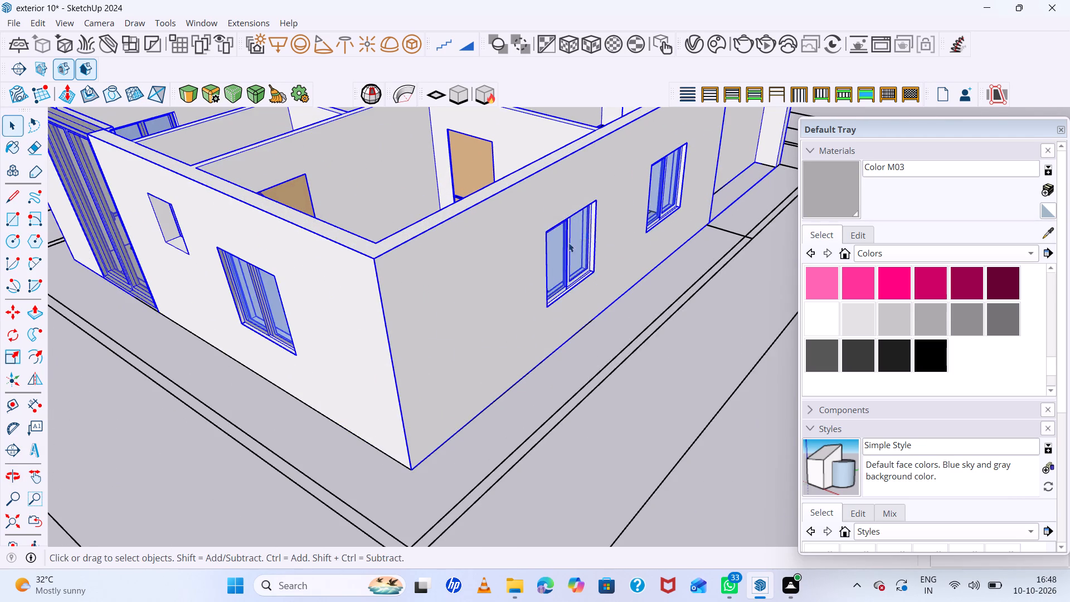
scroll(558, 247, down, 20)
scroll(558, 247, down, 8)
middle_drag(345, 198, 235, 207)
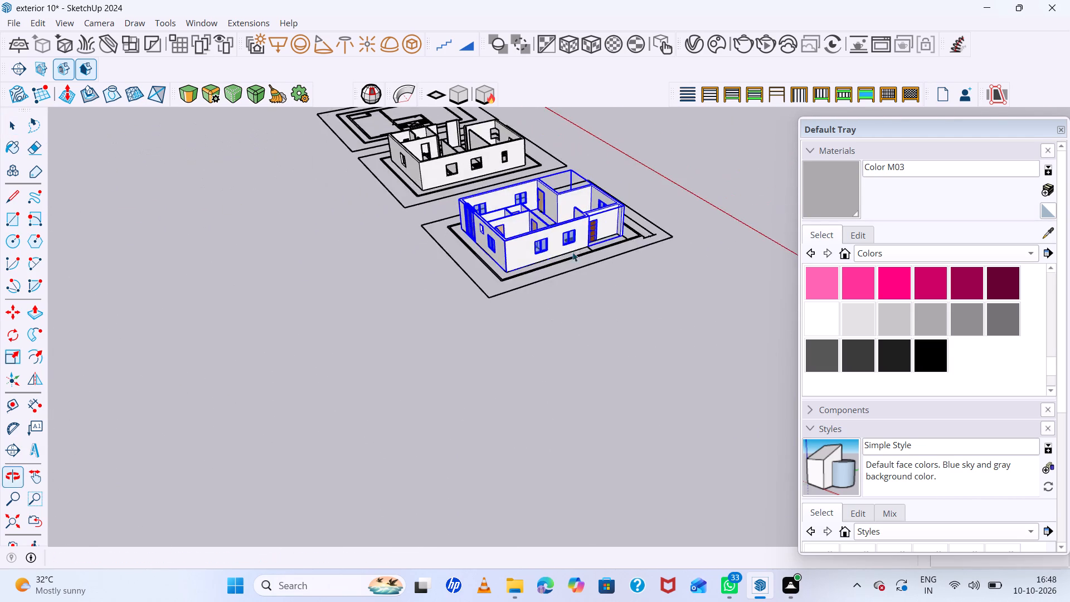
middle_drag(572, 252, 138, 255)
scroll(646, 216, up, 13)
middle_drag(642, 203, 537, 205)
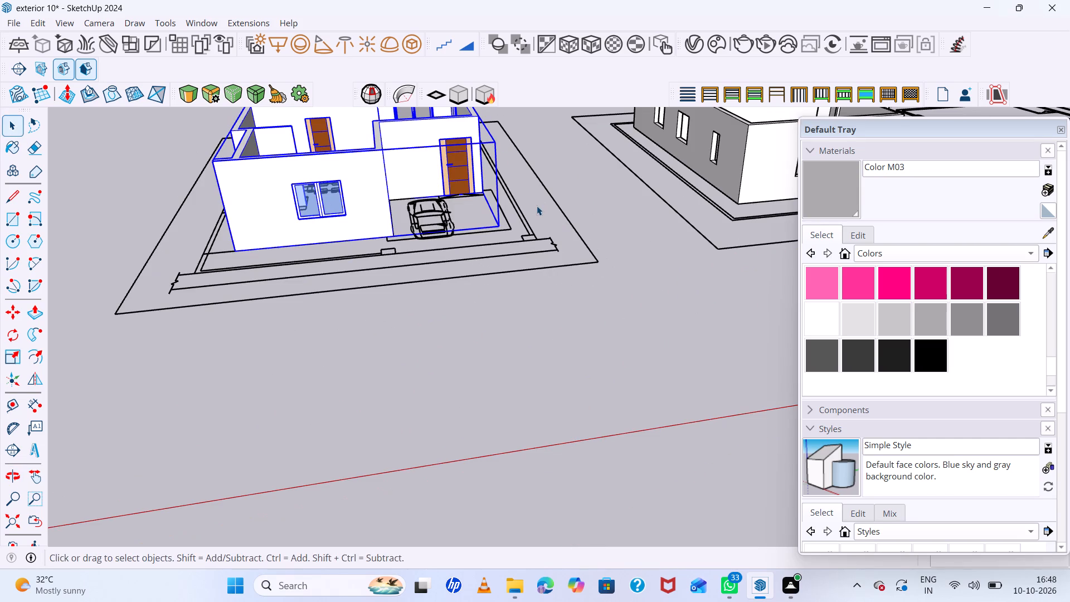
Move the selected walls, doors and windows together along the red axis about 42' 7" off the floor plan, away from the neighboring house.
key(m)
scroll(513, 202, up, 6)
scroll(504, 255, up, 4)
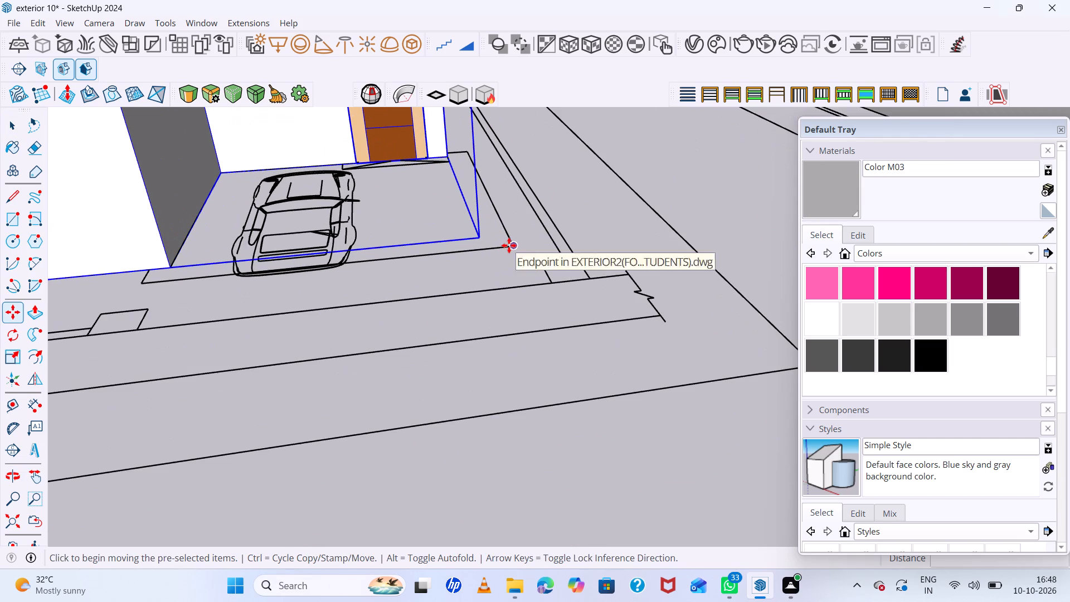
click(510, 245)
scroll(449, 301, down, 20)
scroll(449, 301, down, 1)
scroll(553, 275, down, 4)
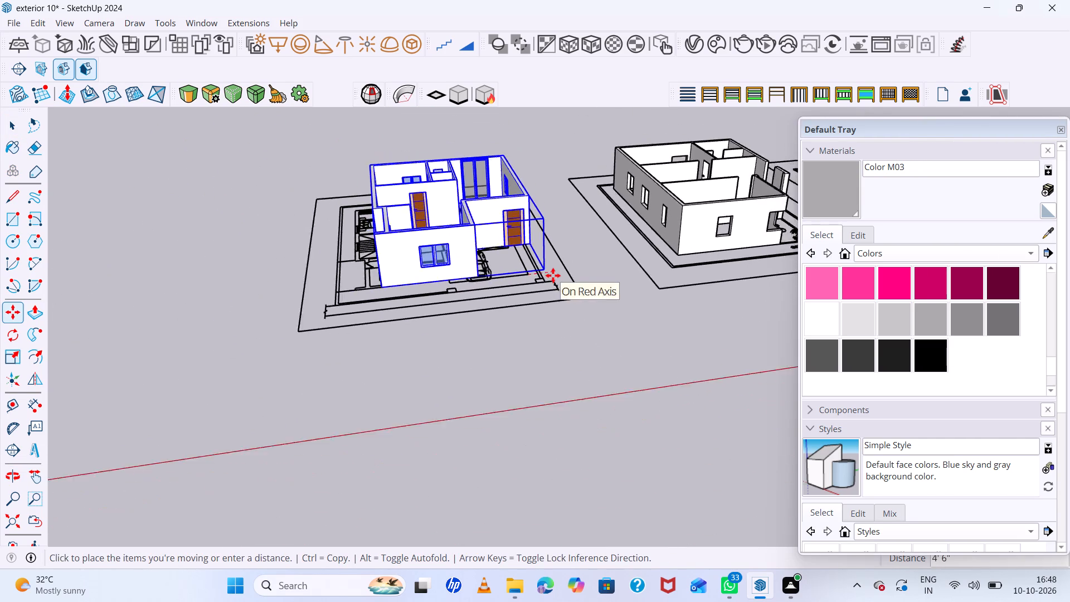
scroll(553, 275, down, 1)
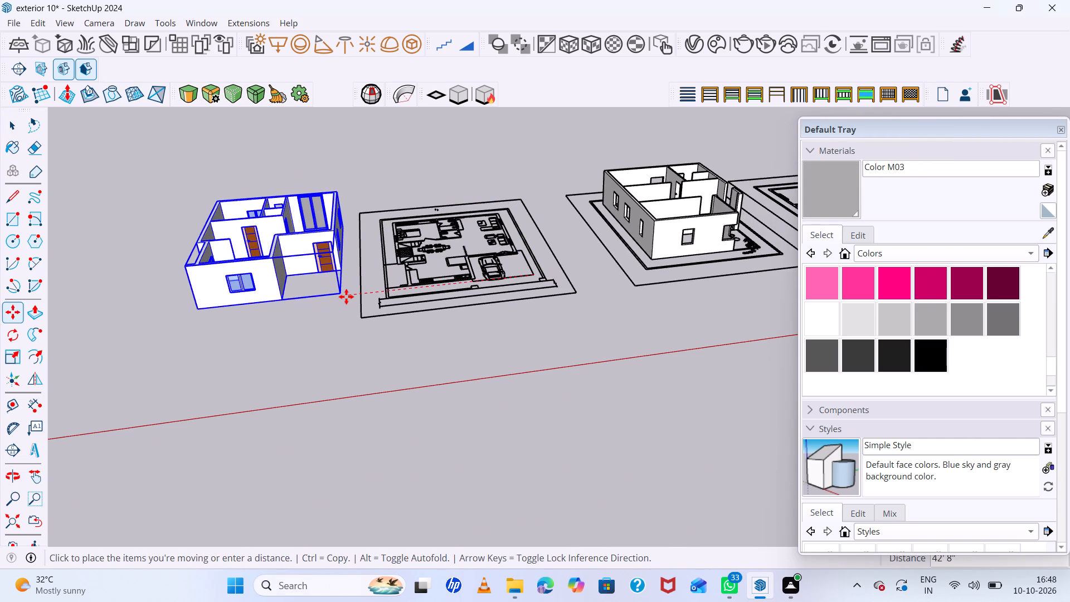
key(Up)
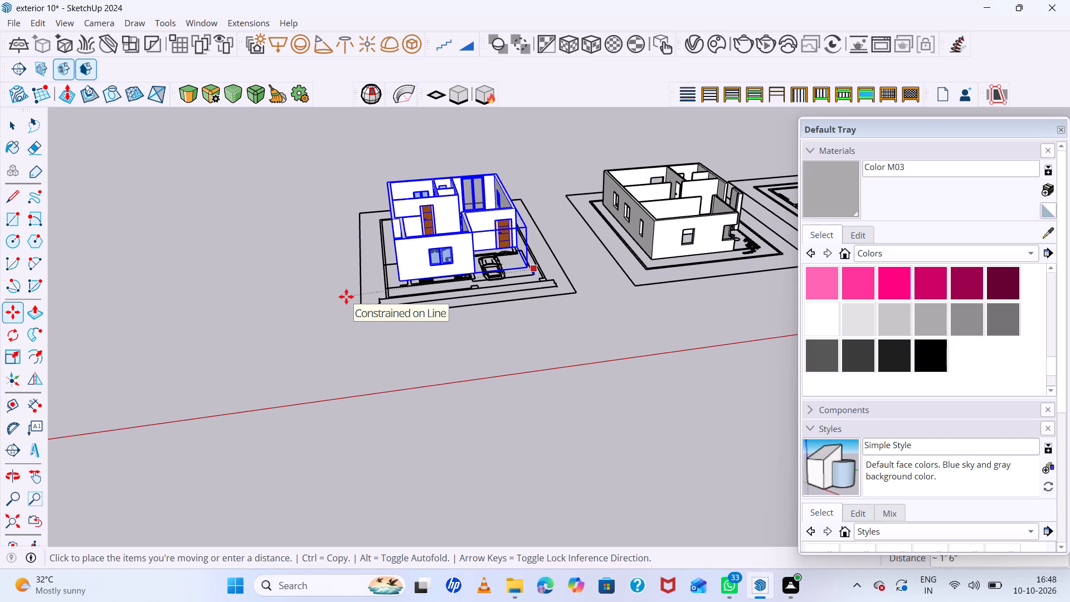
key(Right)
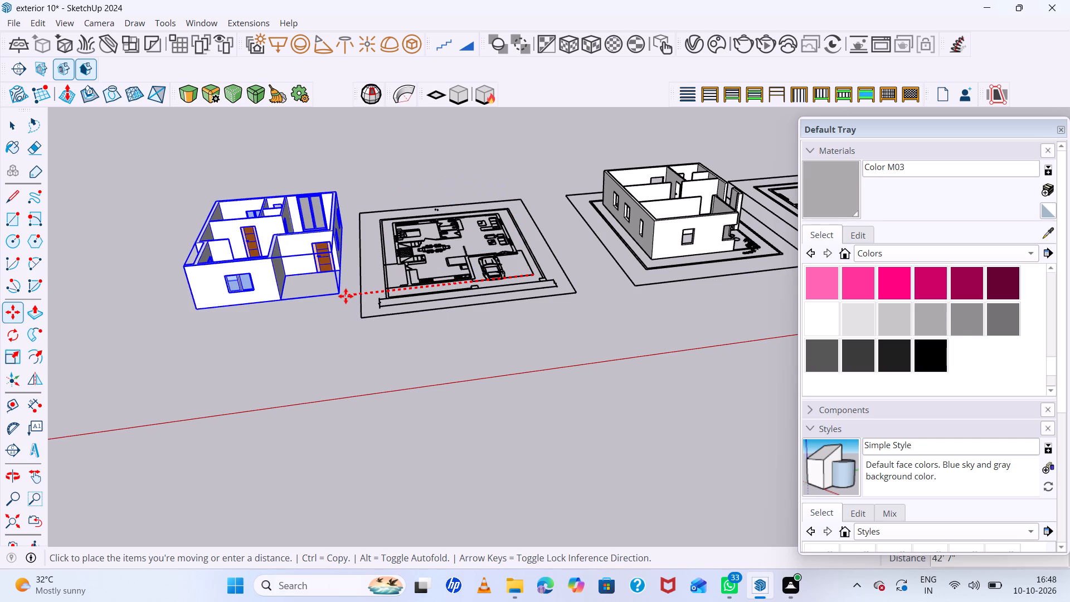
click(346, 296)
key(space)
scroll(304, 182, up, 7)
click(347, 167)
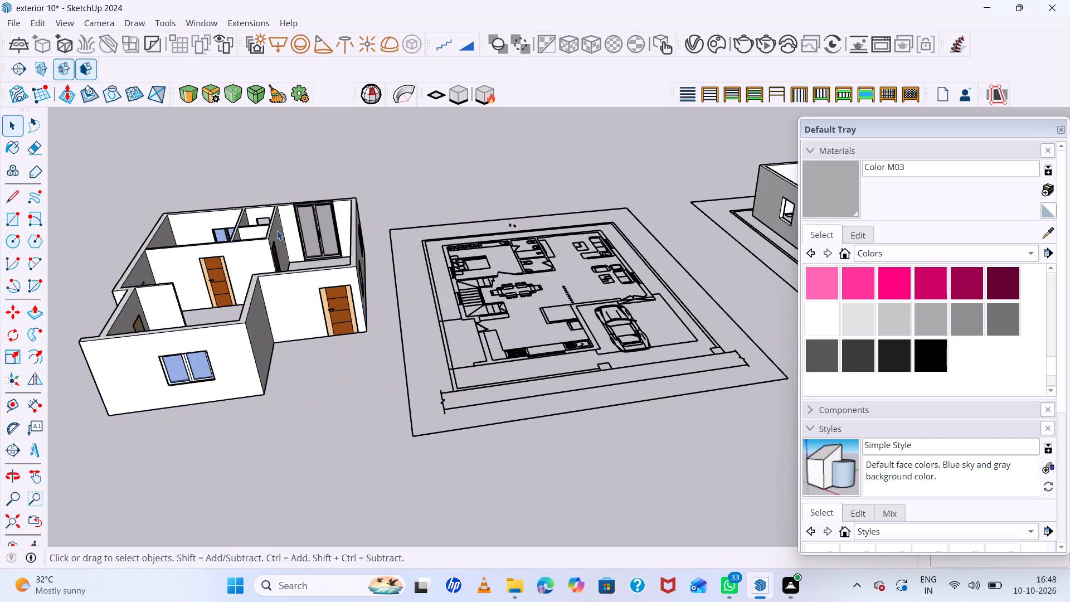
Examine the moved house beside its floor plan, checking that all its doors and windows came along with the walls.
scroll(281, 241, down, 12)
middle_drag(300, 281, 300, 425)
scroll(253, 296, up, 18)
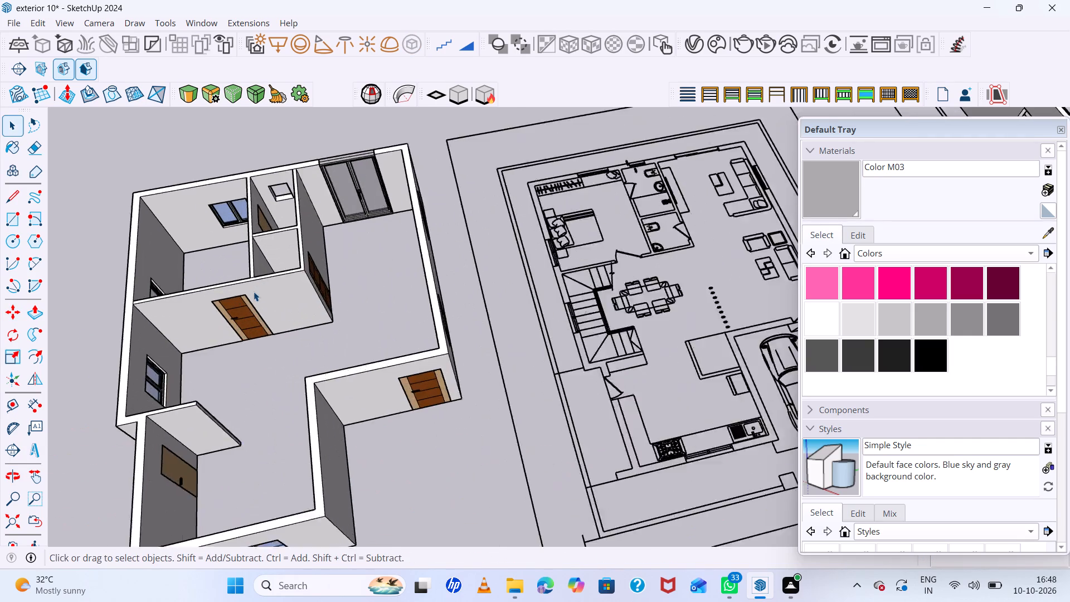
scroll(254, 292, up, 2)
scroll(254, 292, down, 16)
middle_drag(314, 340, 333, 461)
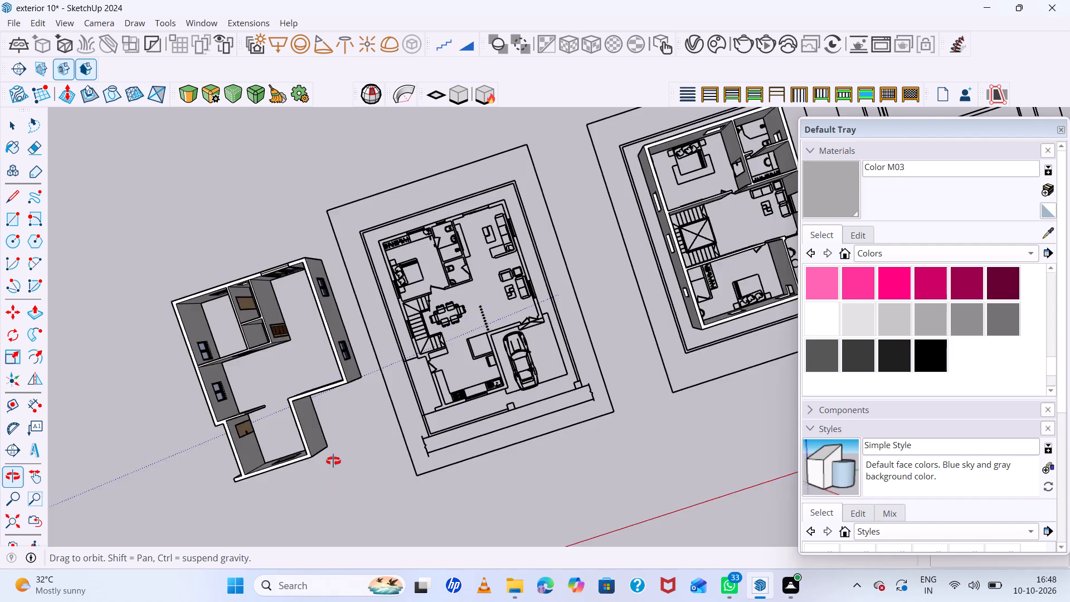
middle_drag(333, 461, 286, 247)
scroll(271, 234, up, 6)
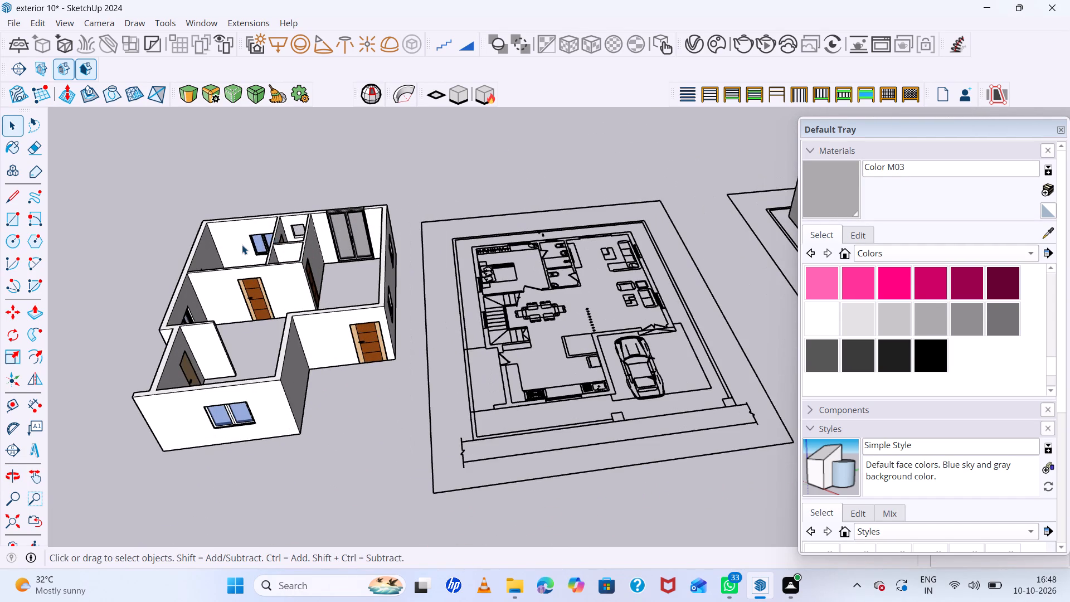
scroll(357, 259, down, 7)
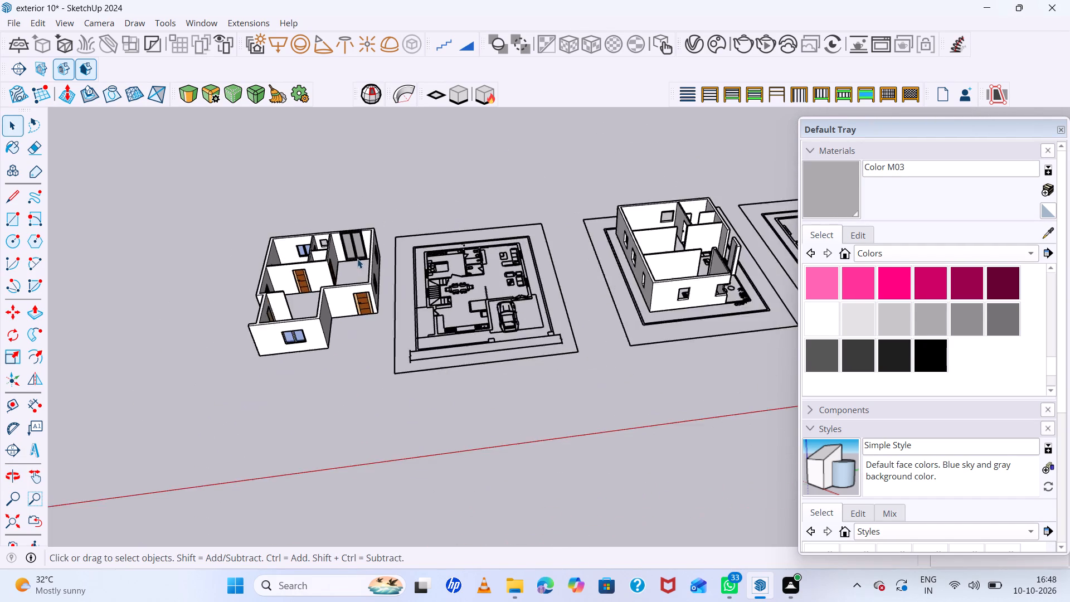
Examine the moved house and its vacated floor plan for pieces left behind, especially around the bathroom's outer wall.
scroll(363, 256, up, 18)
middle_drag(344, 285, 575, 220)
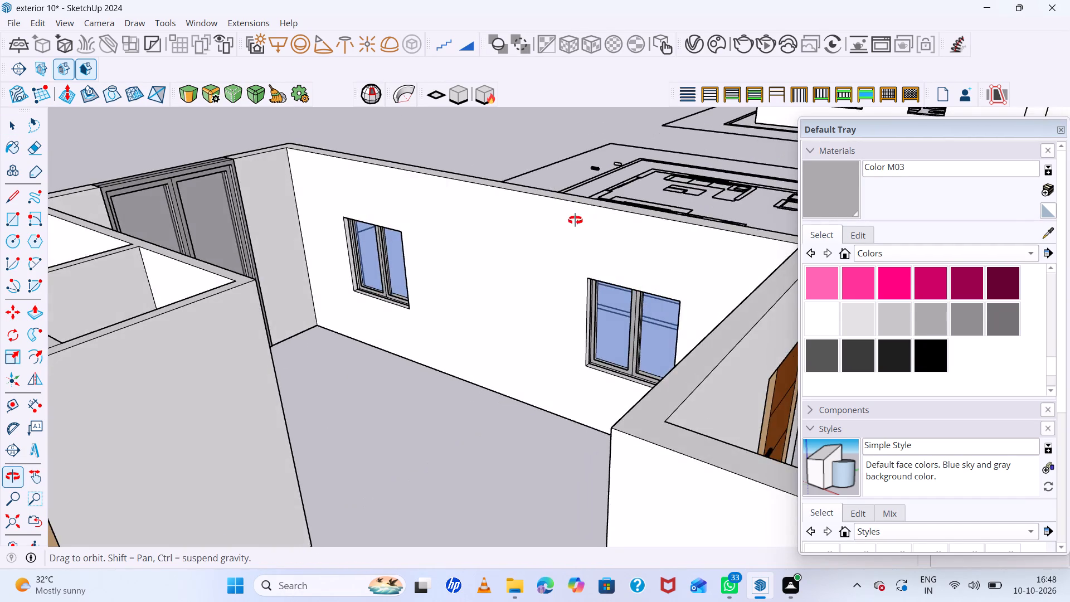
middle_drag(575, 220, 565, 167)
scroll(391, 190, down, 15)
scroll(471, 230, down, 10)
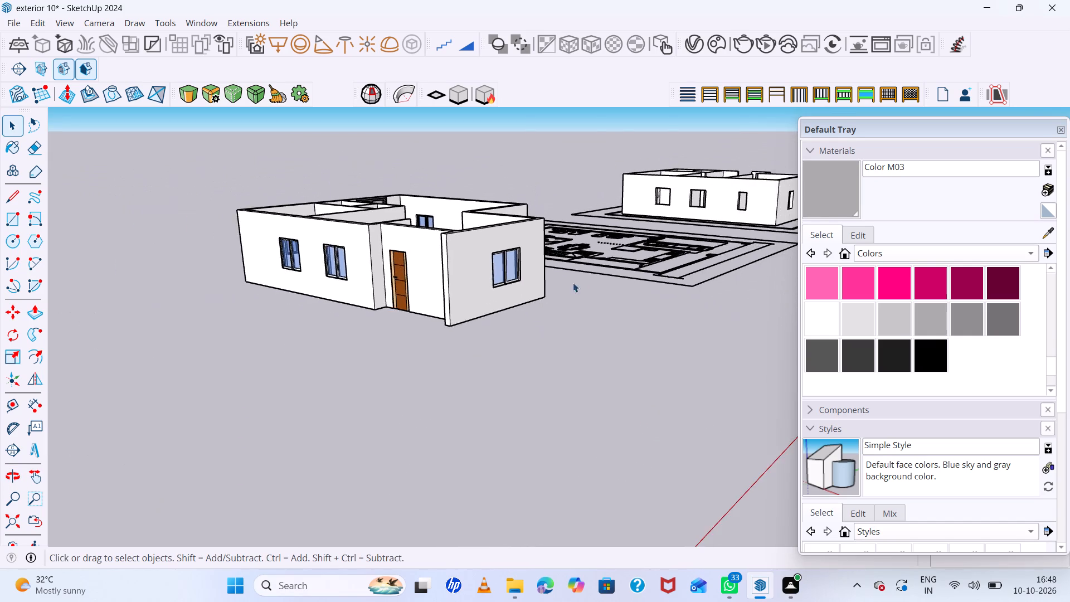
middle_drag(578, 287, 432, 403)
scroll(434, 400, down, 1)
scroll(561, 232, up, 14)
scroll(518, 177, down, 4)
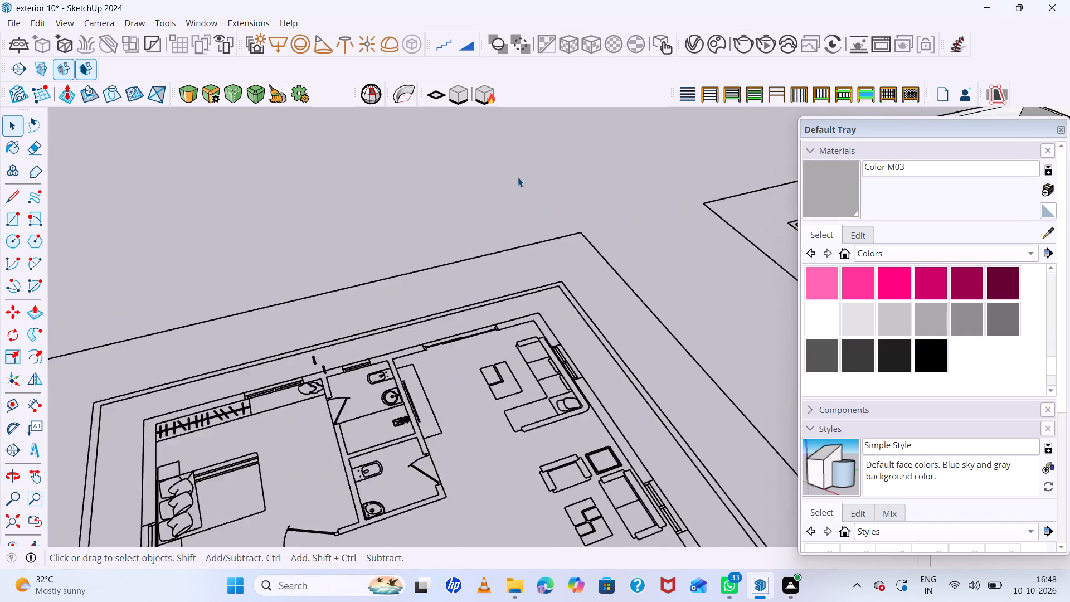
scroll(518, 177, down, 13)
scroll(556, 288, up, 7)
scroll(562, 282, down, 7)
middle_drag(580, 299, 537, 355)
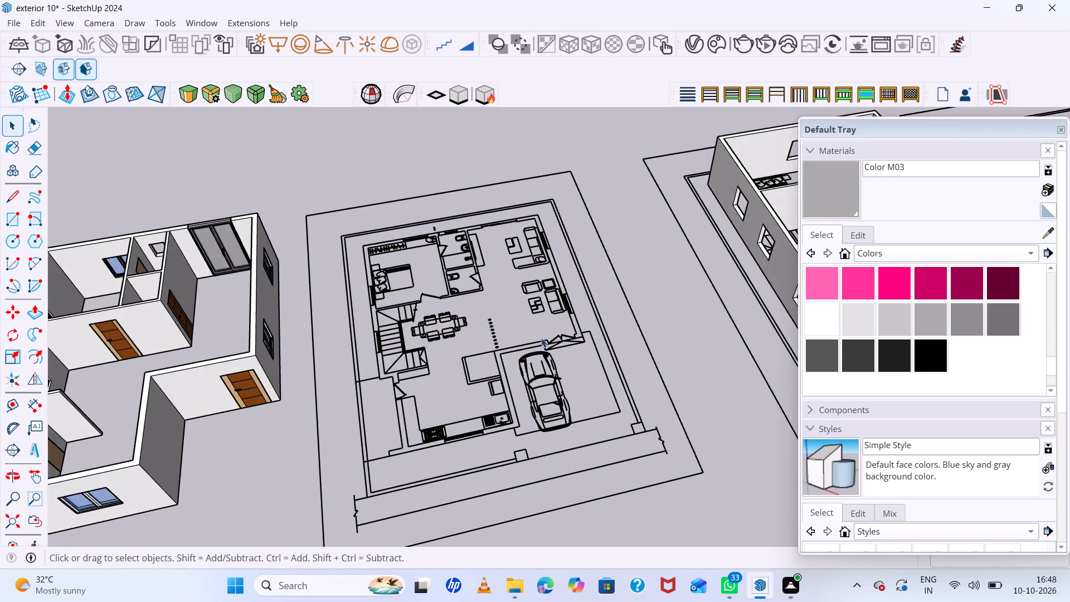
scroll(424, 183, up, 20)
scroll(424, 183, up, 11)
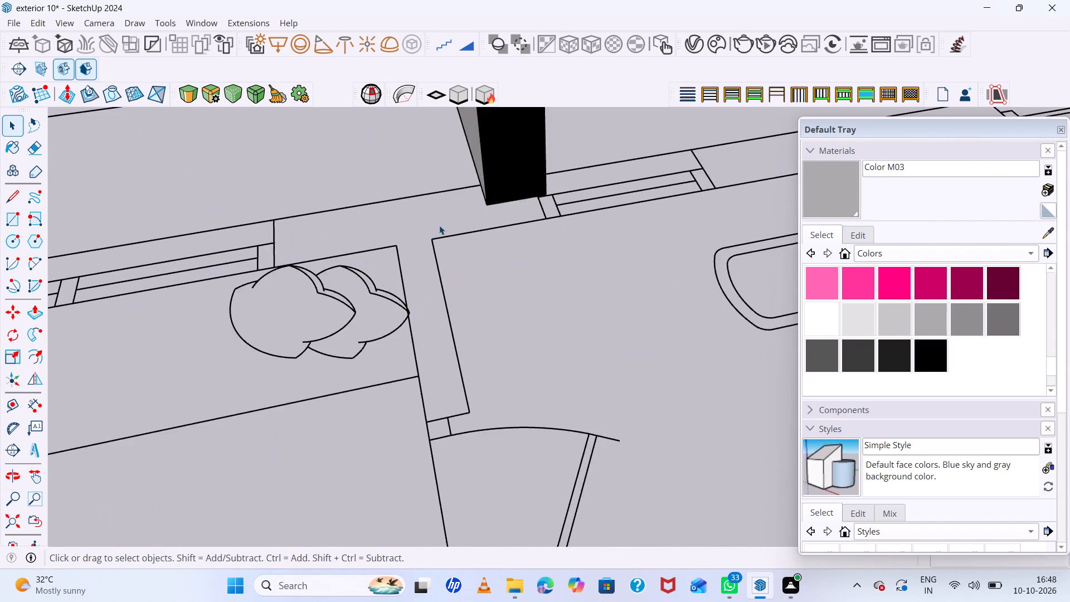
scroll(472, 223, down, 13)
middle_drag(473, 222, 683, 162)
scroll(515, 217, up, 4)
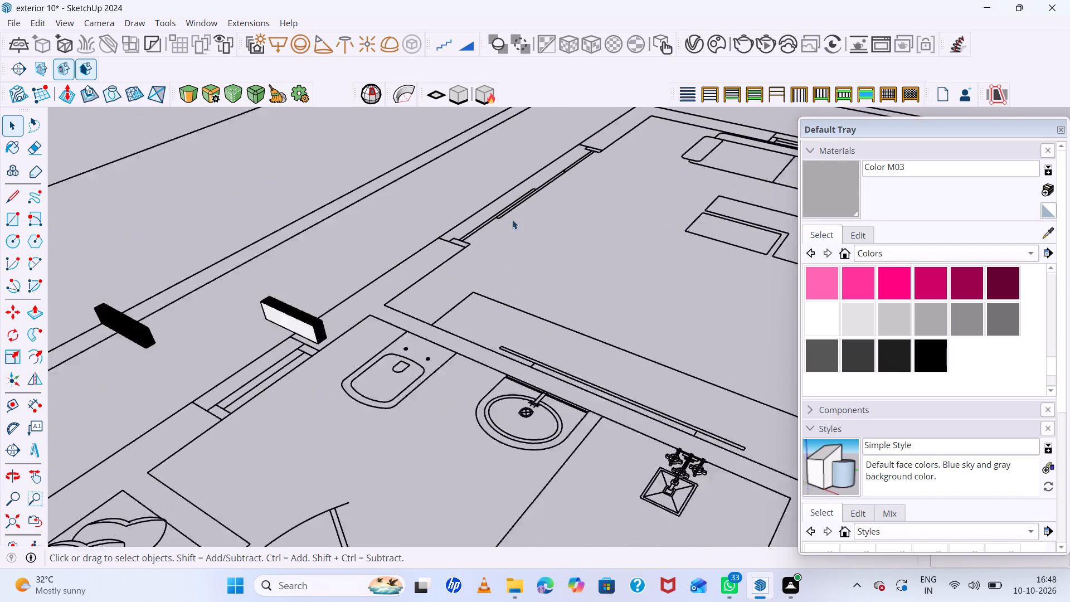
scroll(512, 220, up, 2)
scroll(402, 254, down, 7)
scroll(335, 277, up, 6)
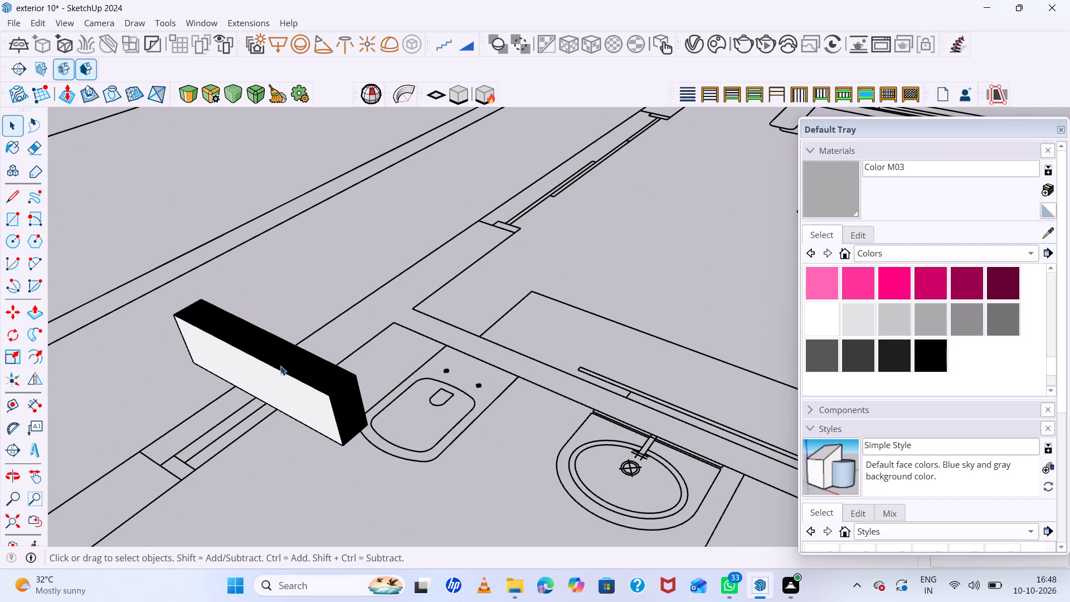
scroll(374, 264, down, 20)
scroll(374, 264, down, 3)
scroll(357, 259, up, 3)
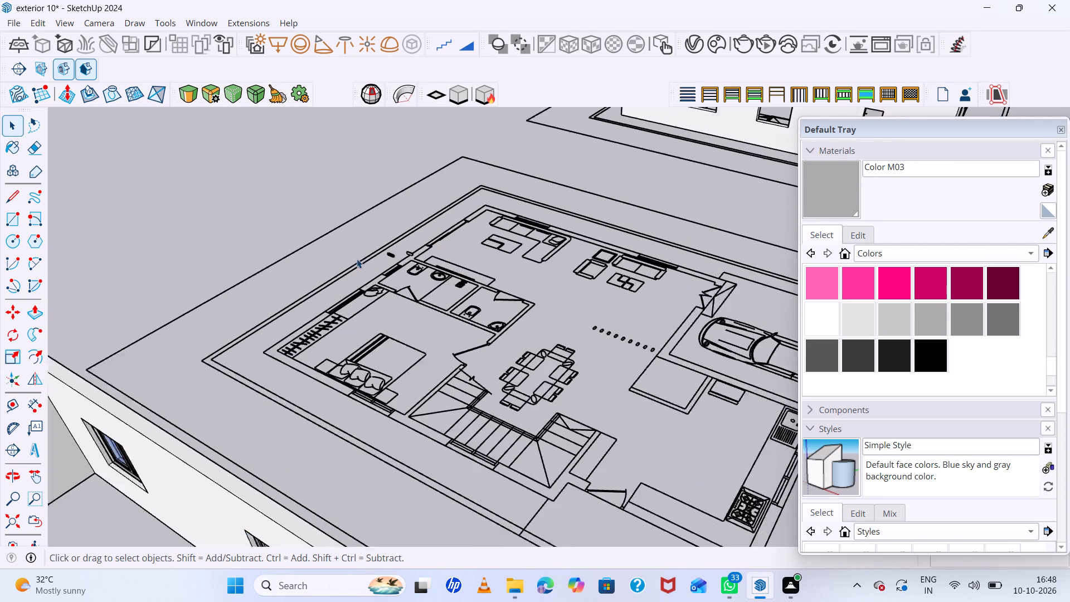
Move the two small leftover blocks by the bathroom's outer wall 42' 7", from the plan's living-room corner to the moved house's matching corner.
scroll(357, 259, up, 2)
scroll(465, 259, up, 5)
click(405, 243)
triple_click(405, 243)
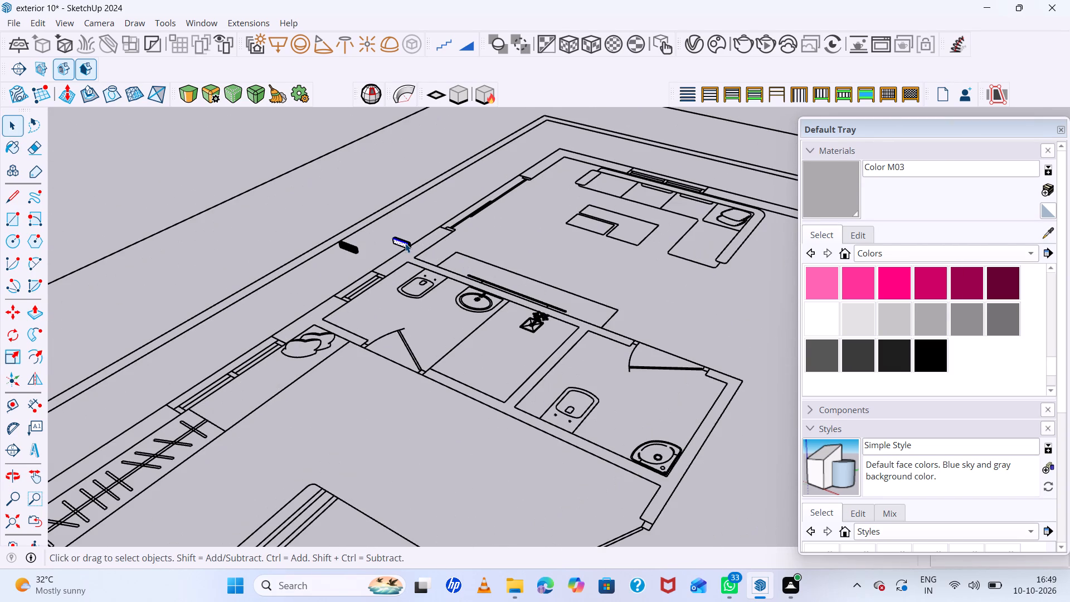
click(405, 243)
click(351, 246)
triple_click(351, 246)
shift+triple_click(401, 242)
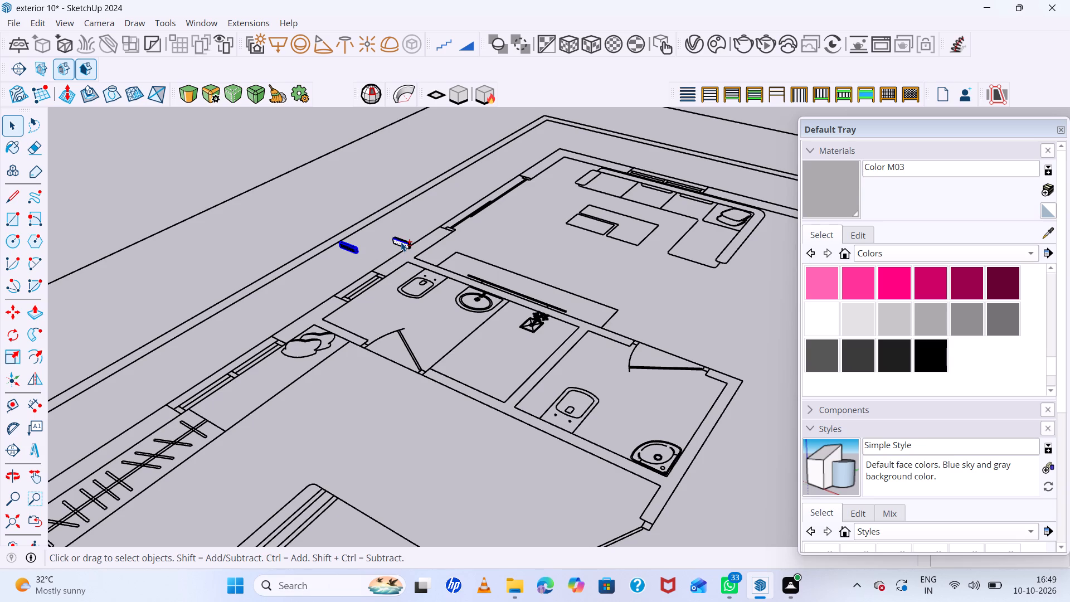
shift+click(401, 242)
key(m)
scroll(383, 251, down, 9)
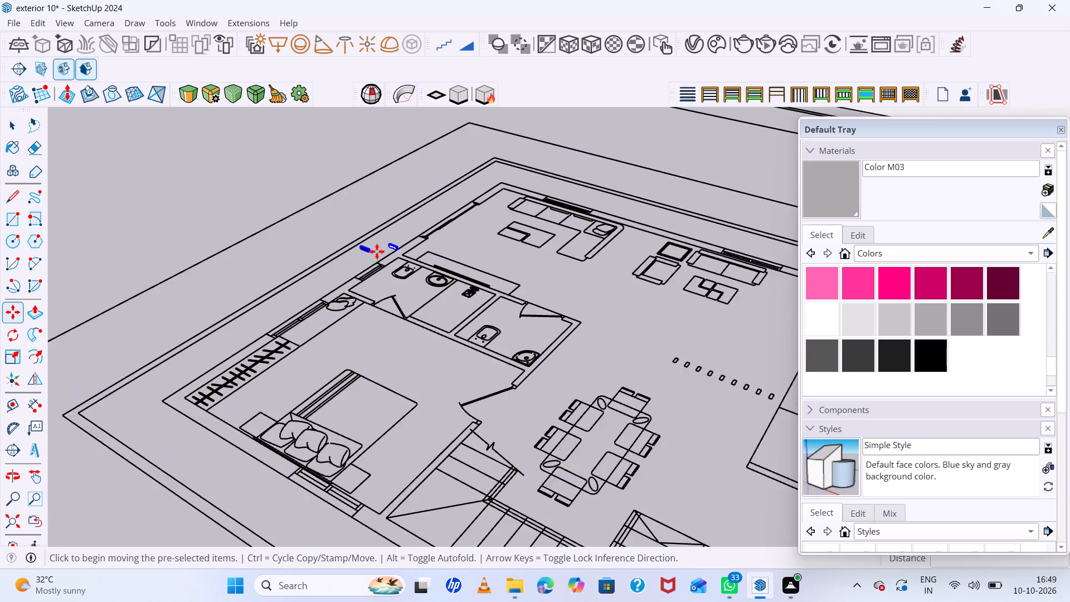
scroll(377, 251, down, 5)
middle_drag(479, 269, 230, 344)
scroll(519, 178, up, 5)
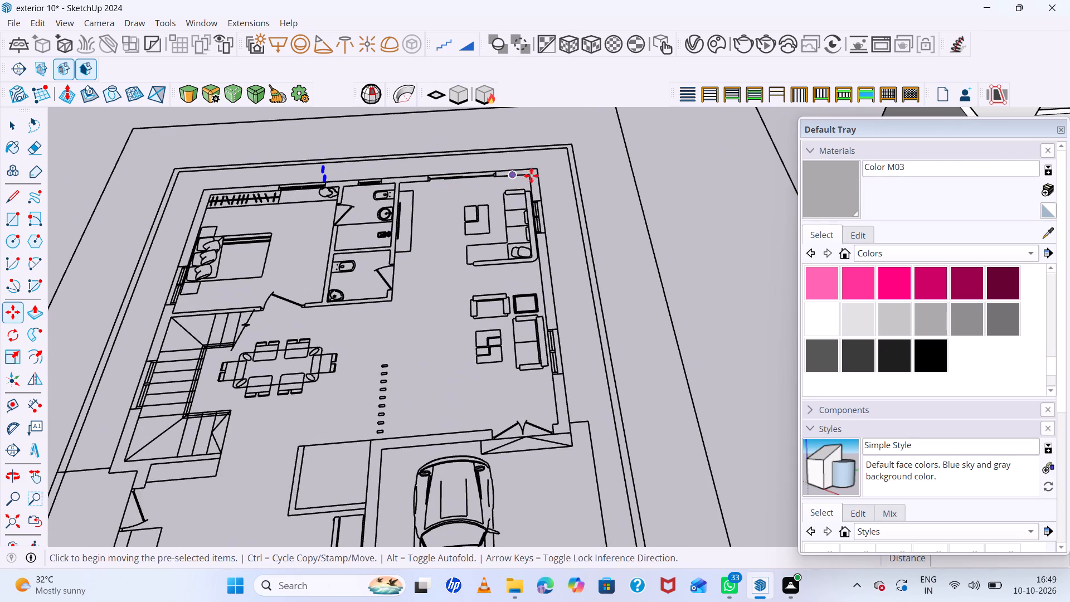
click(533, 169)
scroll(407, 218, down, 8)
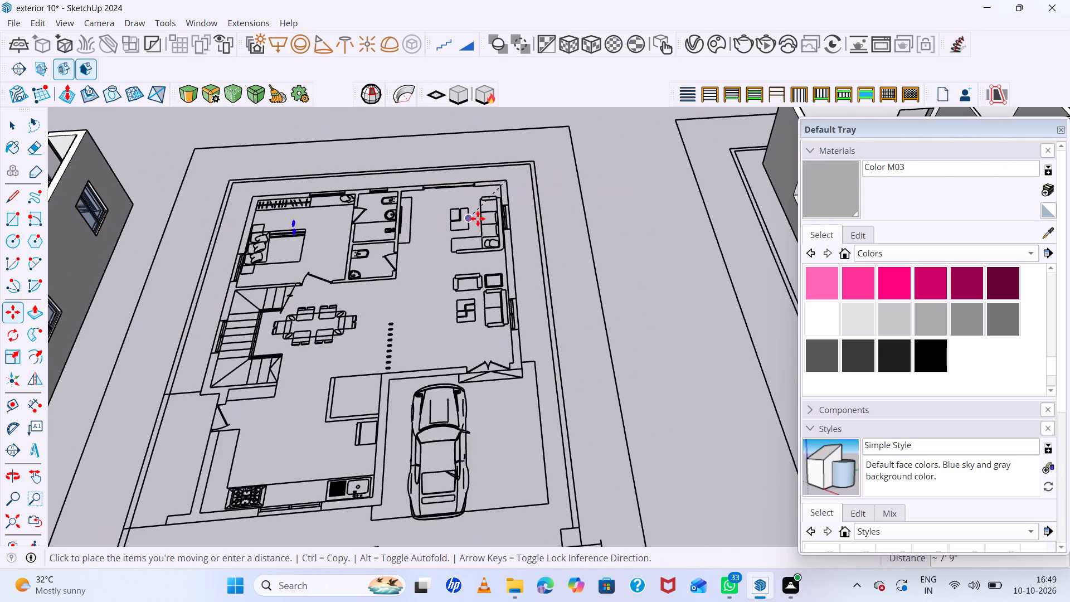
scroll(478, 219, down, 12)
scroll(339, 158, up, 11)
scroll(330, 227, up, 5)
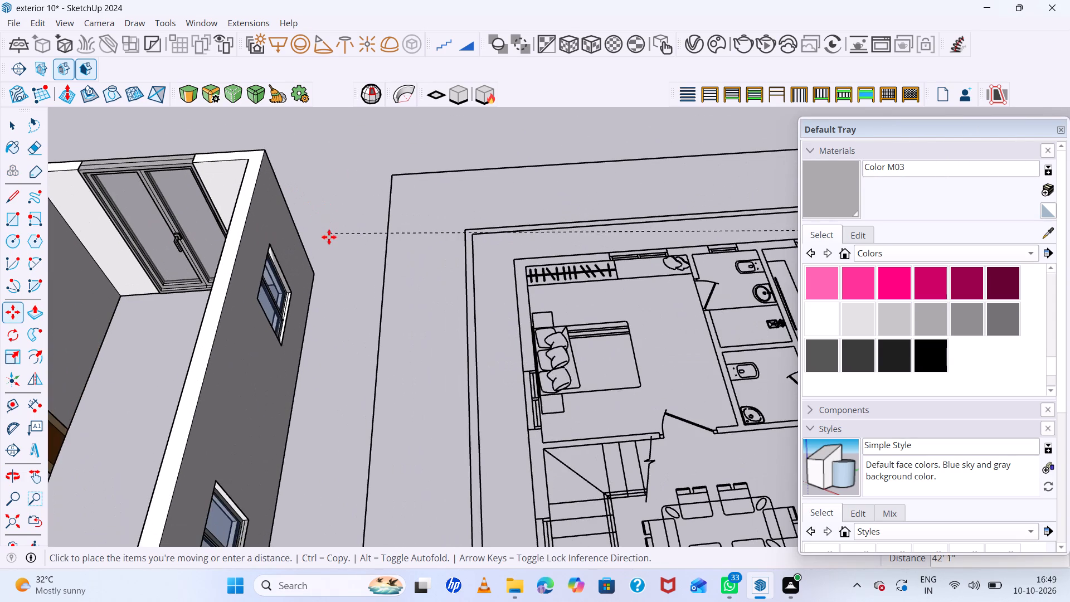
click(317, 275)
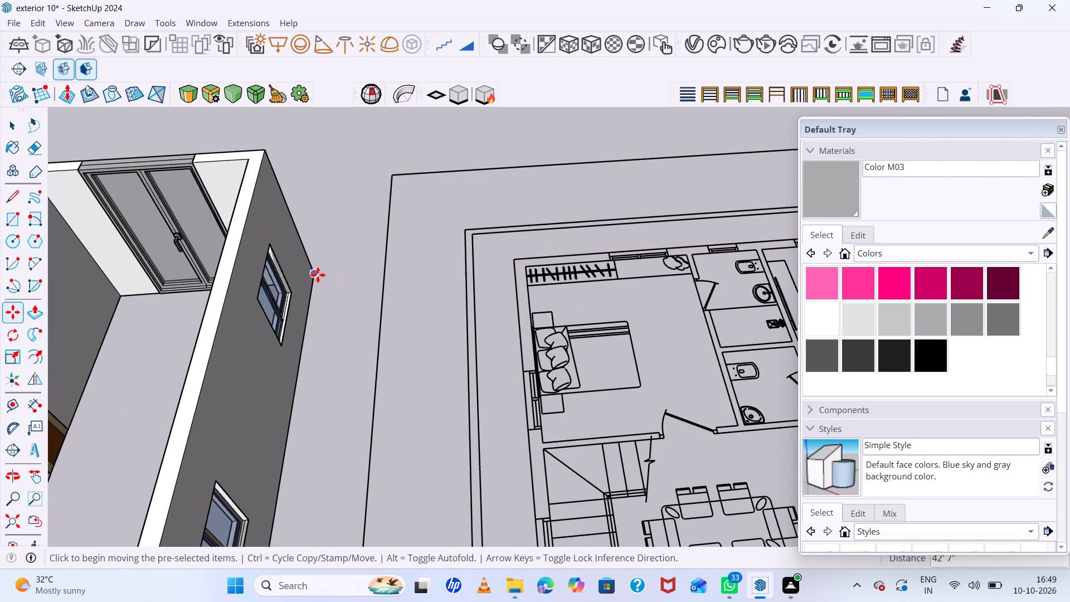
Clear the selection and examine the house beside its floor plan from above and from the outside.
scroll(367, 255, down, 8)
middle_drag(363, 256, 430, 258)
scroll(121, 266, up, 8)
scroll(136, 256, down, 7)
middle_drag(236, 287, 212, 344)
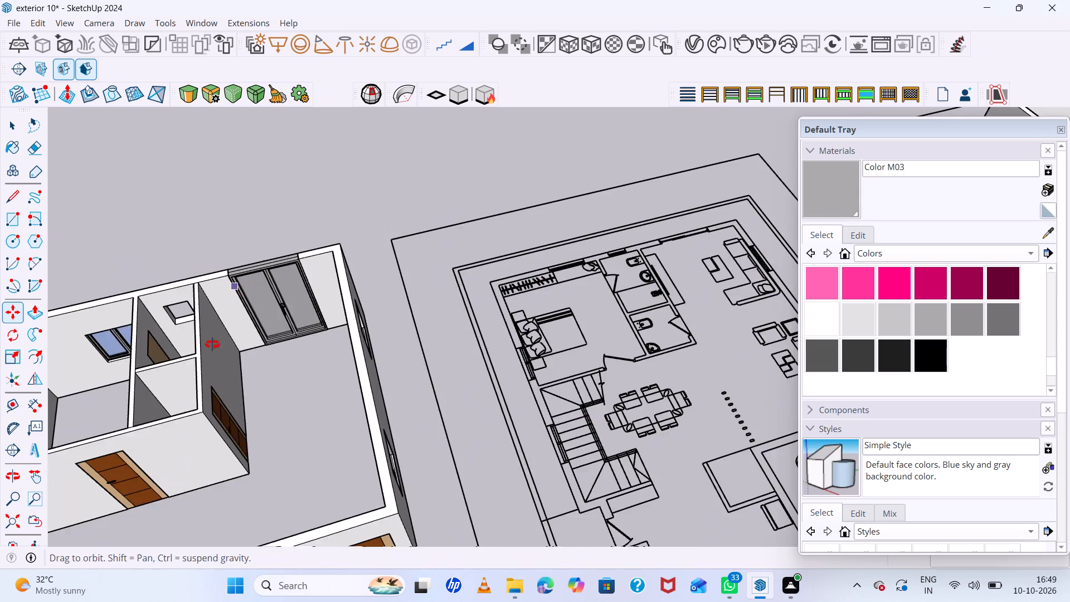
middle_drag(212, 344, 157, 426)
scroll(171, 217, up, 11)
key(space)
click(213, 151)
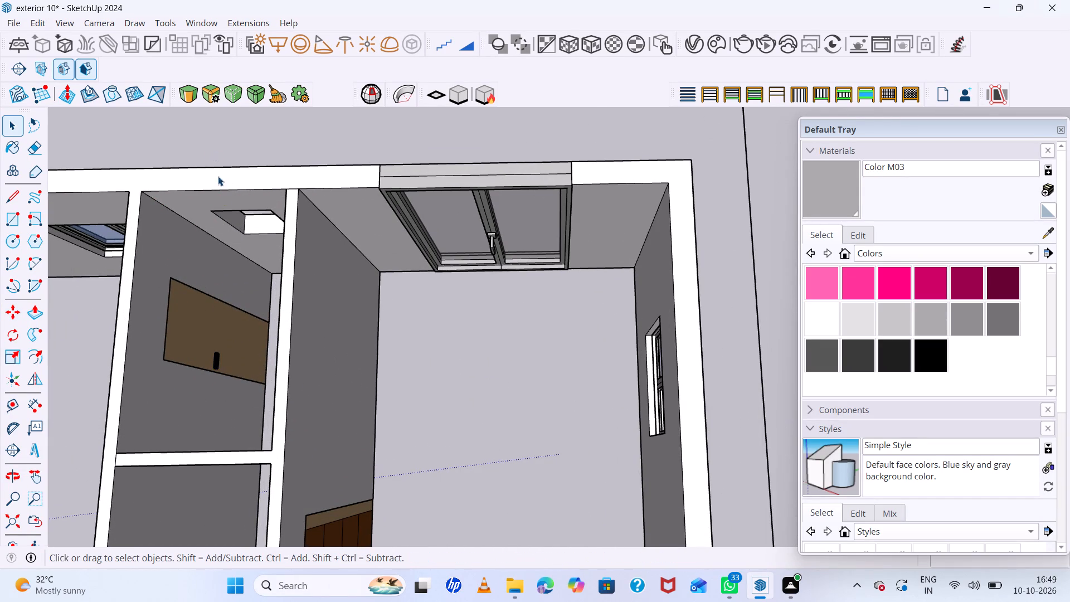
scroll(251, 299, down, 14)
scroll(281, 323, up, 1)
middle_drag(286, 320, 491, 211)
scroll(425, 231, down, 8)
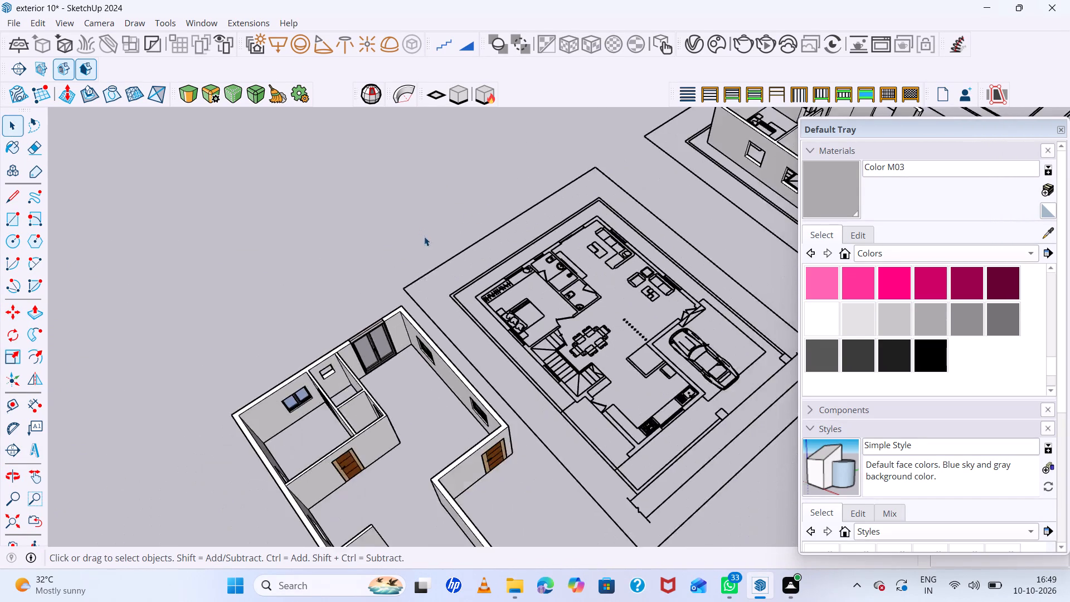
scroll(424, 236, down, 6)
middle_drag(464, 312, 416, 152)
scroll(450, 232, up, 7)
middle_drag(472, 264, 161, 197)
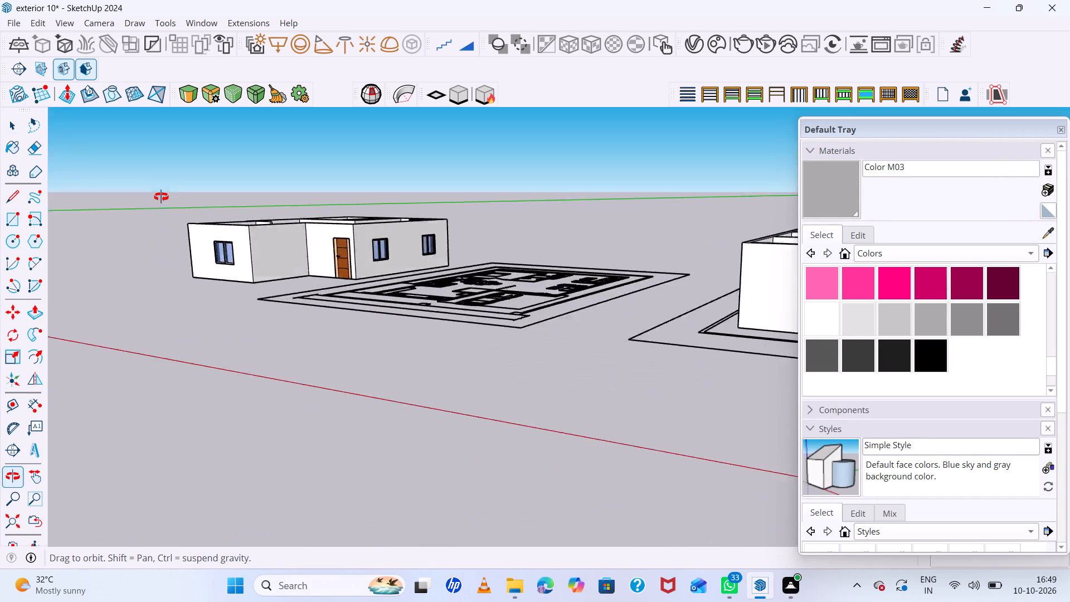
middle_drag(161, 197, 267, 199)
scroll(267, 199, up, 2)
scroll(314, 206, down, 13)
middle_drag(403, 280, 419, 365)
scroll(456, 288, up, 8)
scroll(419, 209, down, 5)
middle_drag(422, 241, 470, 345)
scroll(373, 264, up, 13)
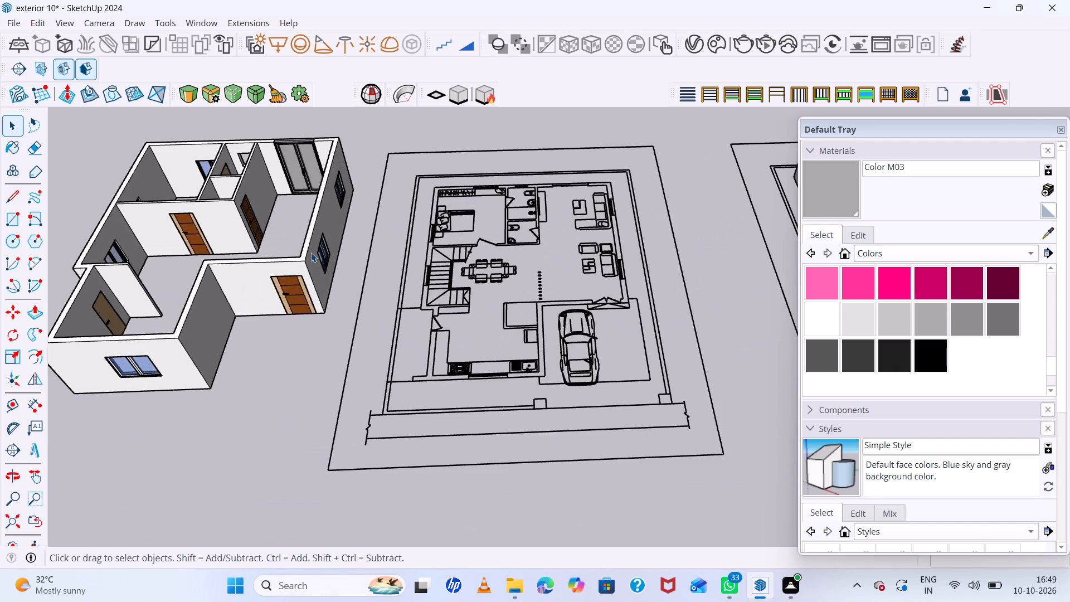
middle_drag(311, 253, 341, 414)
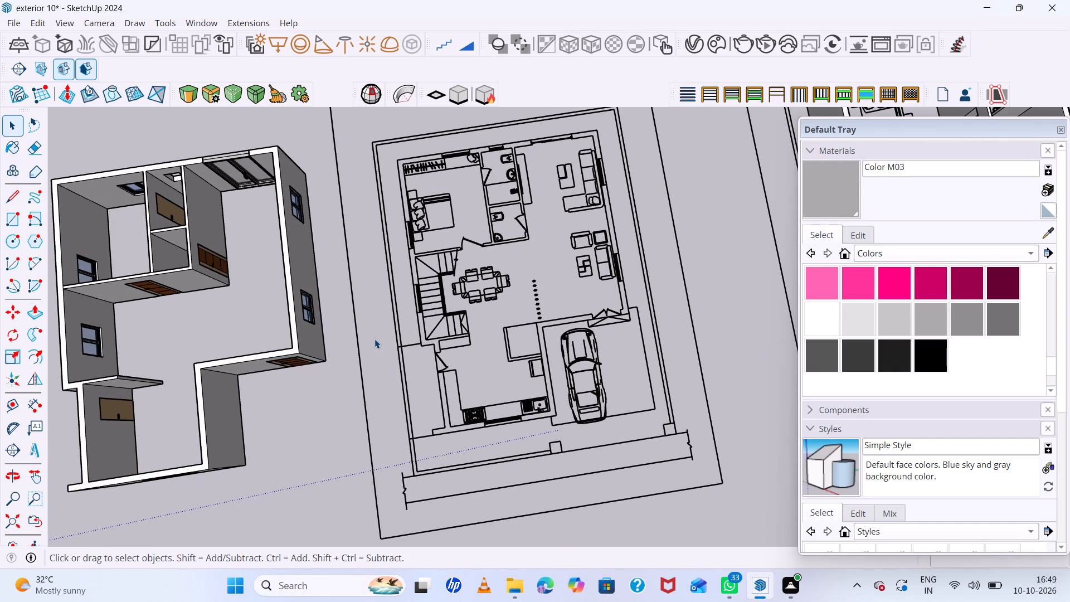
Compare the house with its floor plan and check its walls for openings that still lack a window.
scroll(588, 401, down, 14)
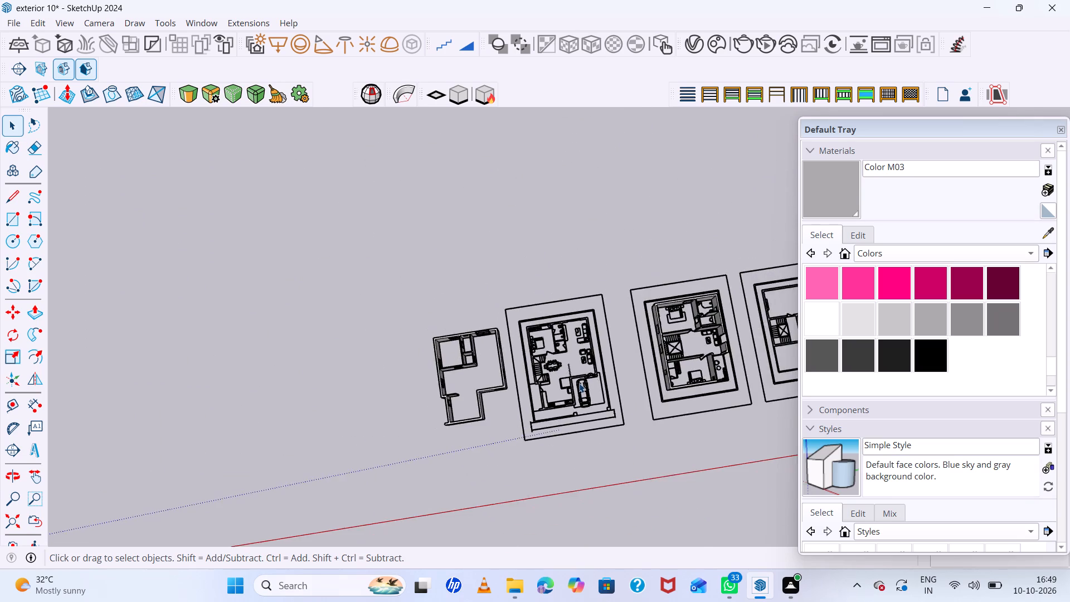
scroll(585, 352, up, 4)
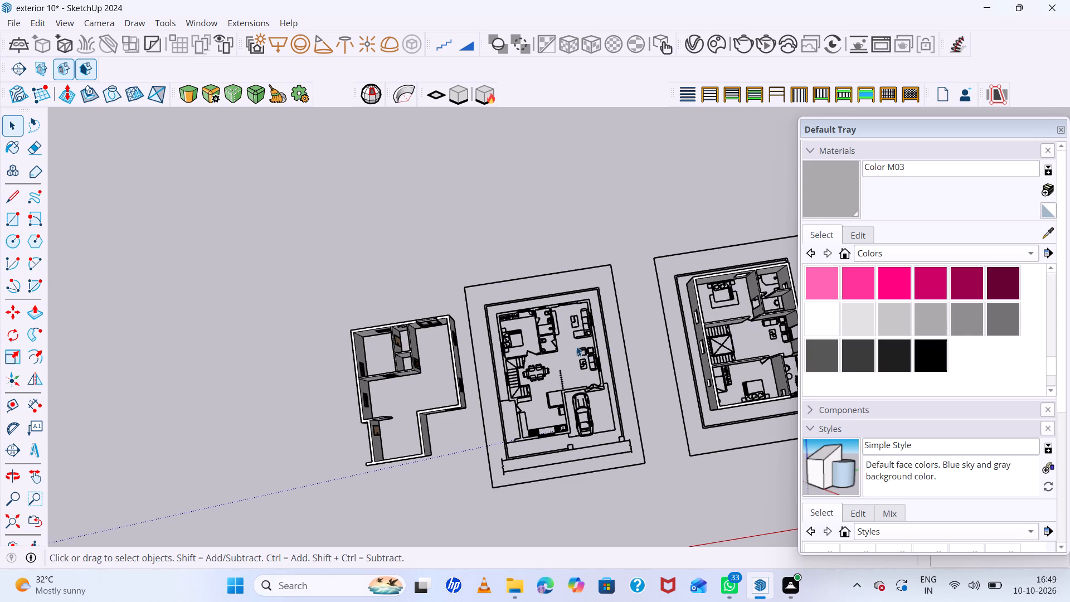
scroll(576, 346, down, 5)
scroll(513, 344, up, 20)
scroll(513, 344, up, 2)
scroll(497, 325, down, 6)
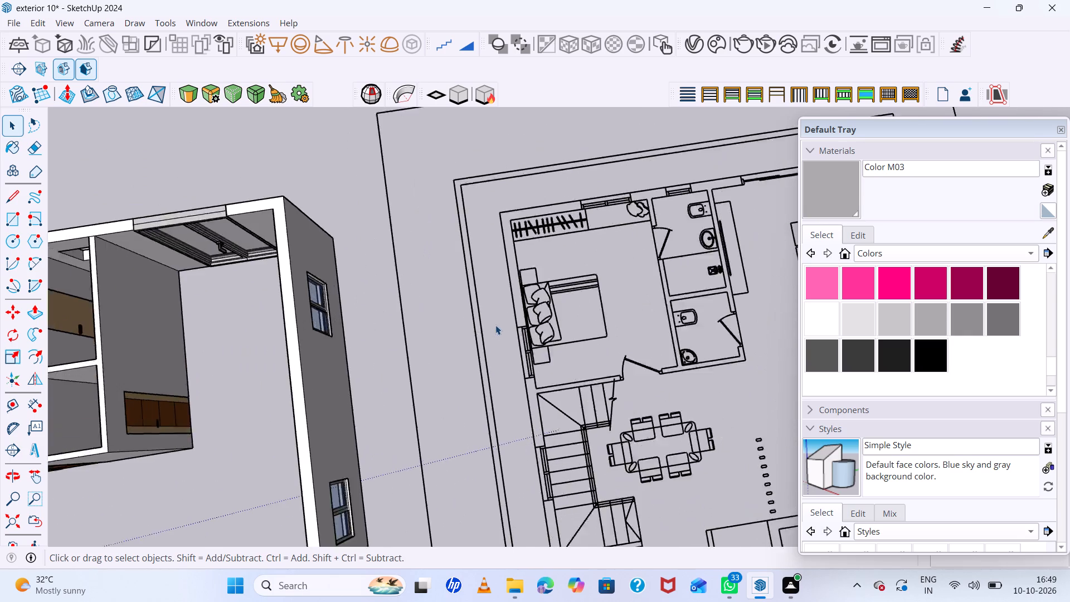
scroll(561, 322, up, 7)
scroll(570, 318, down, 6)
scroll(505, 331, up, 7)
scroll(504, 329, down, 17)
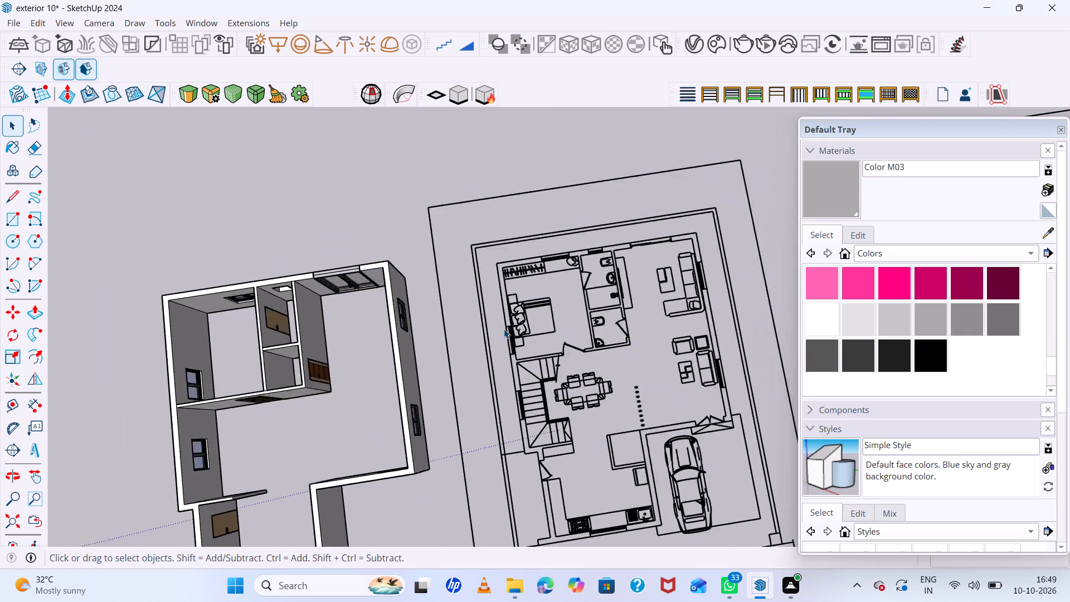
scroll(270, 356, up, 8)
scroll(276, 339, down, 1)
middle_drag(287, 339, 565, 214)
scroll(512, 242, up, 5)
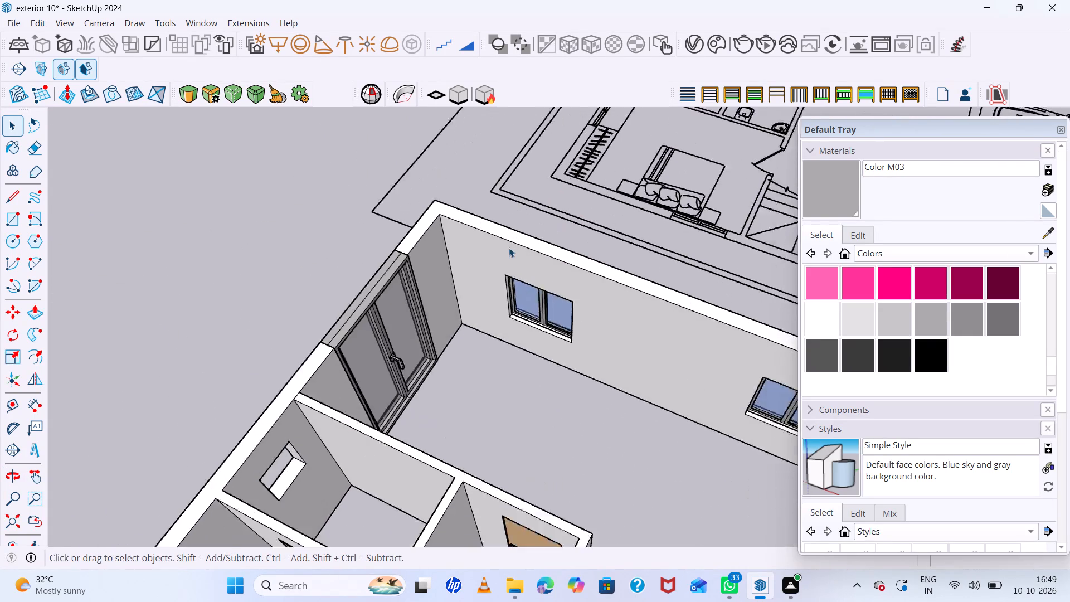
scroll(509, 247, up, 2)
scroll(409, 273, down, 12)
middle_drag(313, 321, 774, 256)
scroll(435, 287, up, 4)
scroll(448, 258, down, 8)
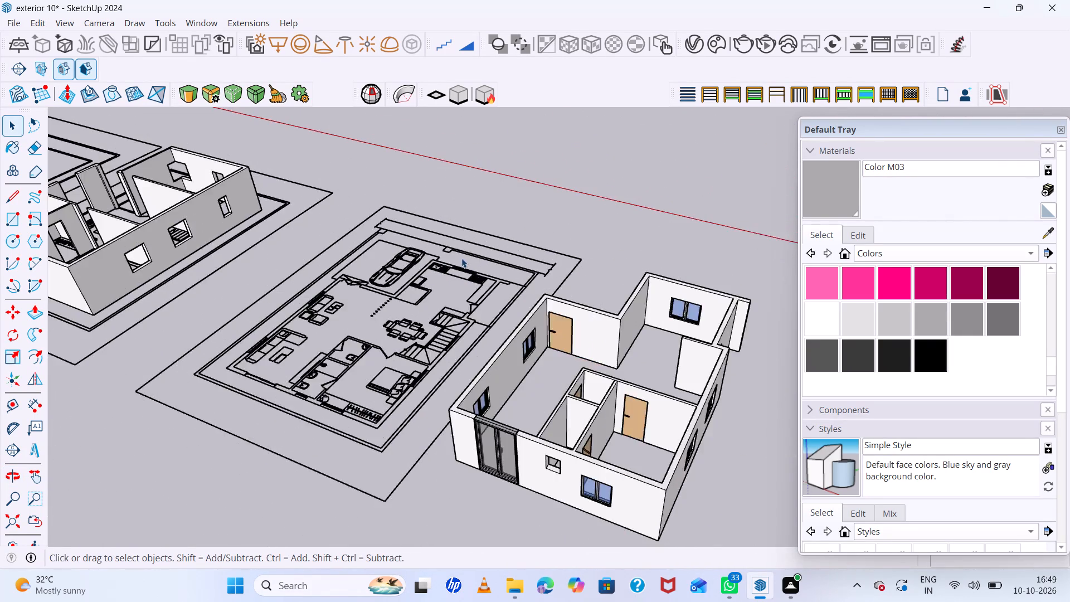
Draw a rectangle about 2' 6" by 2' across the empty bathroom window opening, between the glazed double door and the bedroom window.
scroll(461, 258, down, 4)
scroll(497, 377, up, 14)
scroll(595, 409, up, 1)
middle_drag(596, 409, 650, 336)
scroll(577, 370, up, 5)
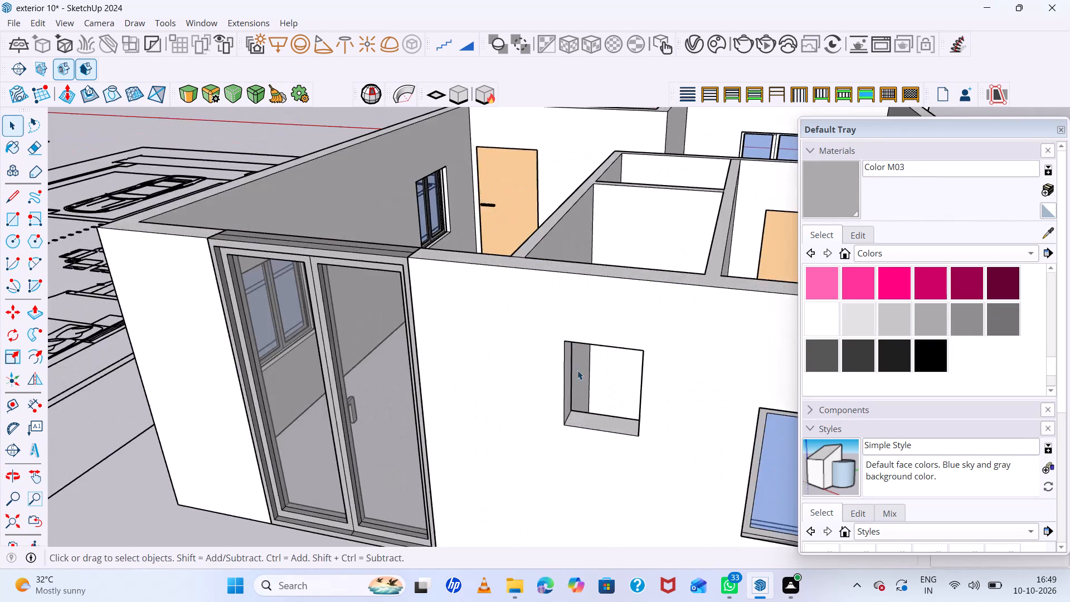
scroll(577, 370, up, 8)
scroll(523, 378, down, 7)
scroll(604, 362, up, 5)
middle_drag(614, 362, 633, 319)
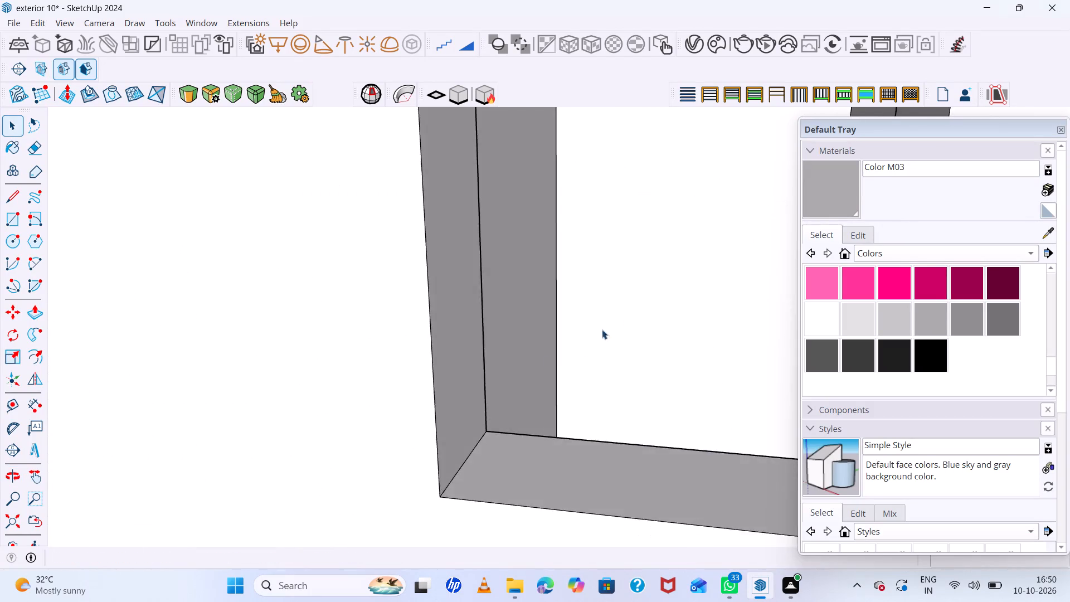
scroll(556, 353, down, 14)
scroll(616, 312, up, 5)
middle_drag(615, 297, 674, 234)
scroll(648, 244, up, 6)
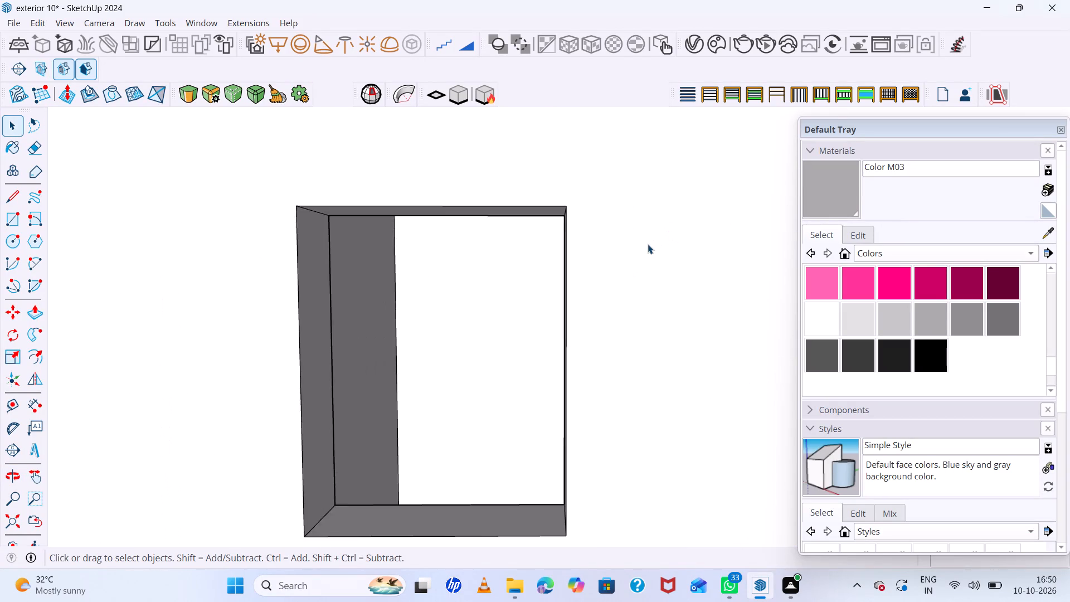
scroll(648, 244, down, 4)
key(r)
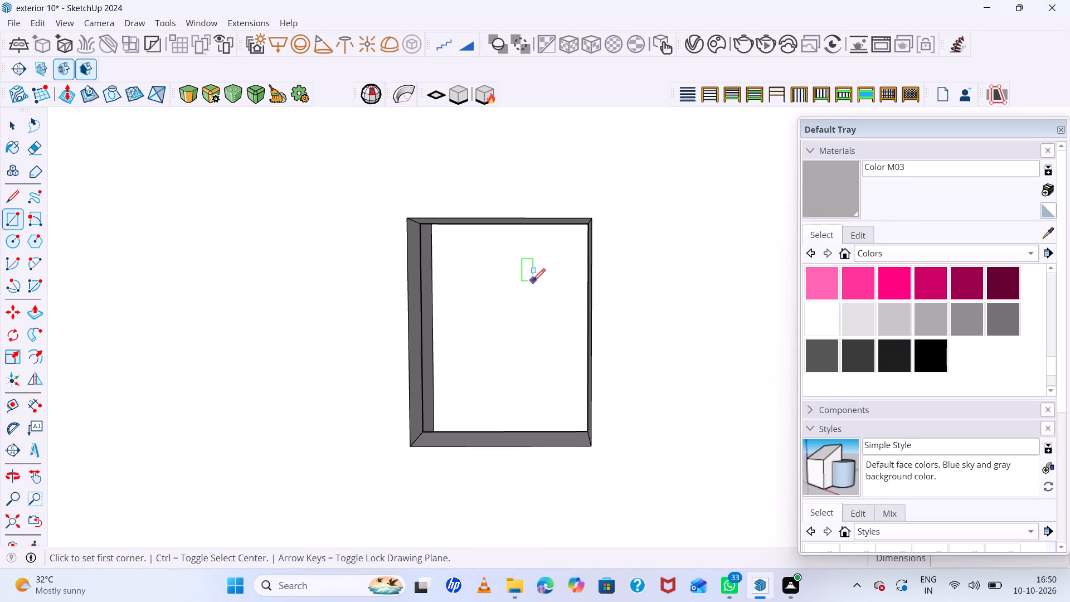
click(406, 219)
click(594, 450)
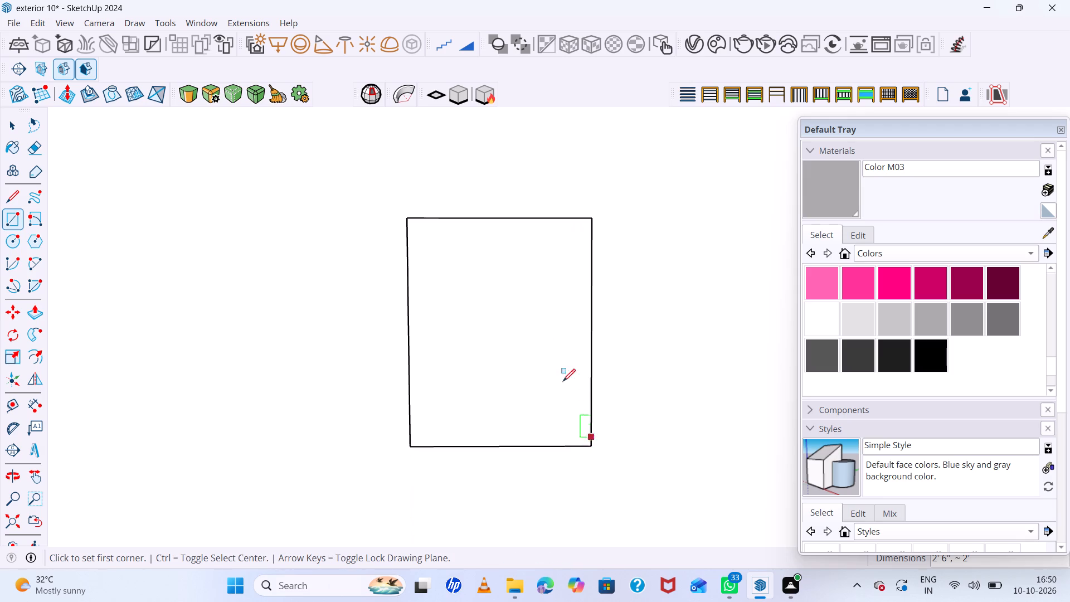
scroll(536, 338, up, 6)
middle_drag(536, 337, 460, 396)
scroll(485, 358, down, 7)
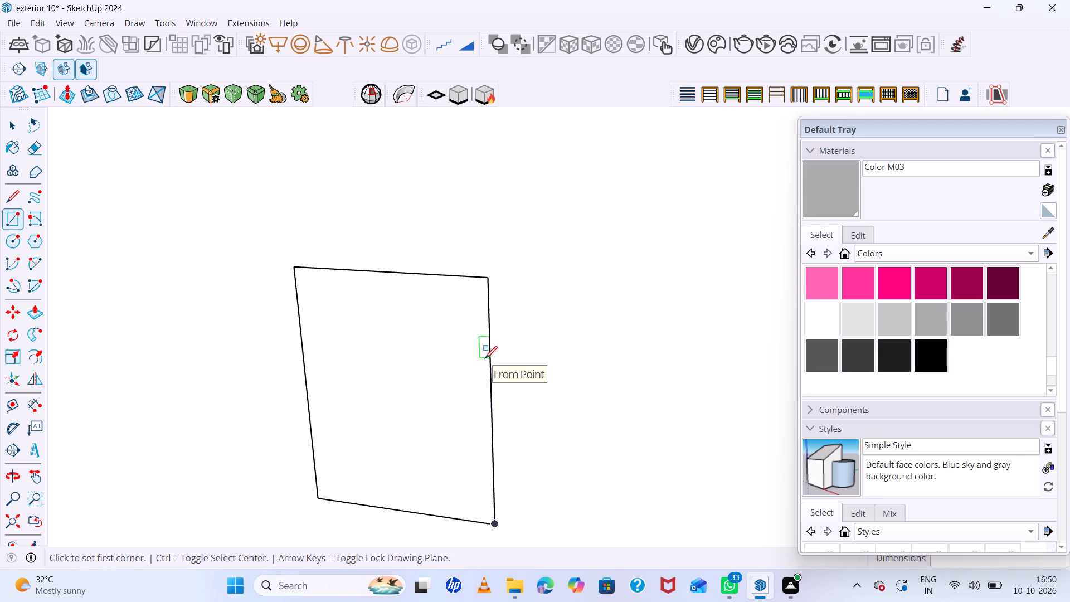
scroll(485, 358, down, 6)
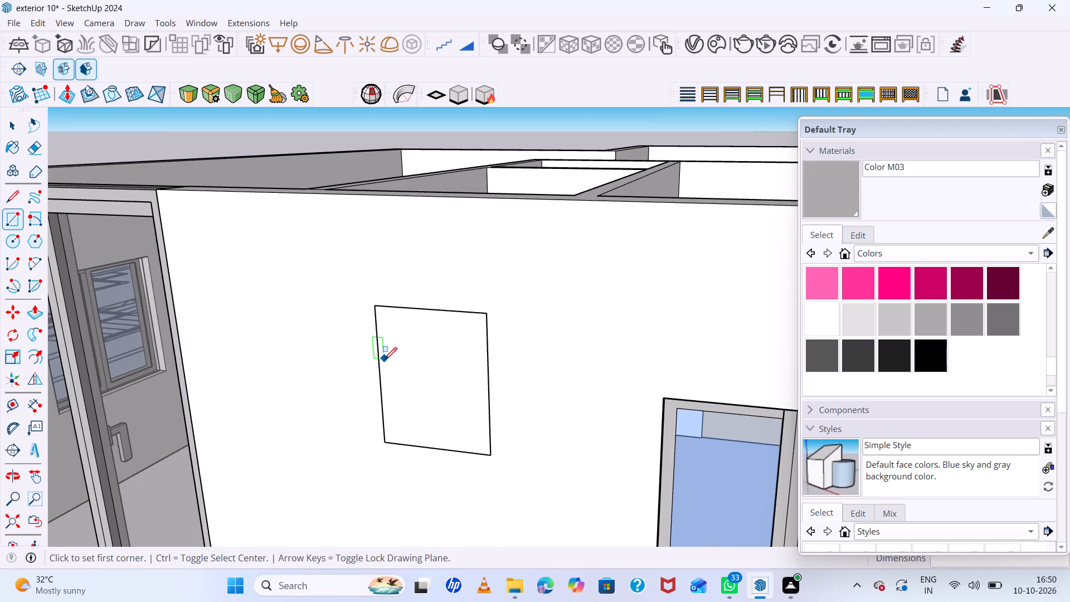
Offset the bathroom window rectangle inward by about 1" to outline its frame.
key(f)
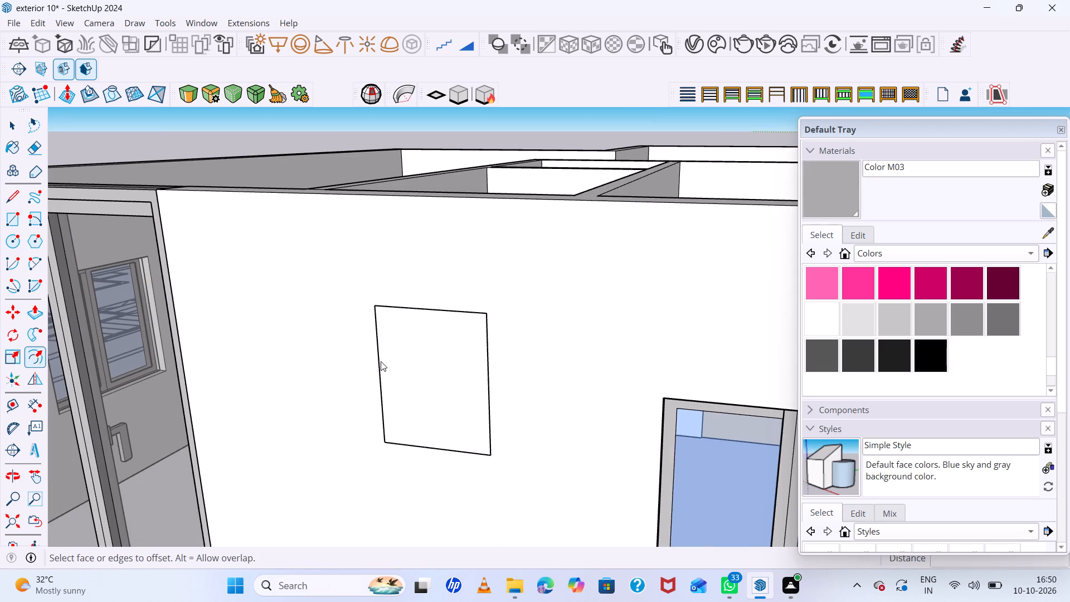
double_click(381, 361)
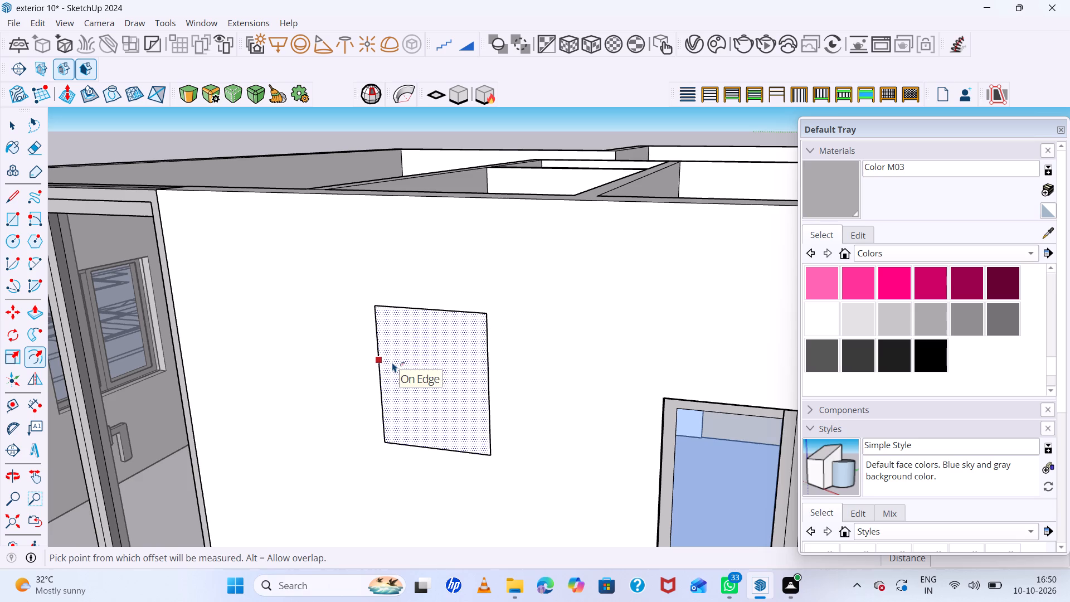
click(392, 362)
scroll(398, 365, up, 10)
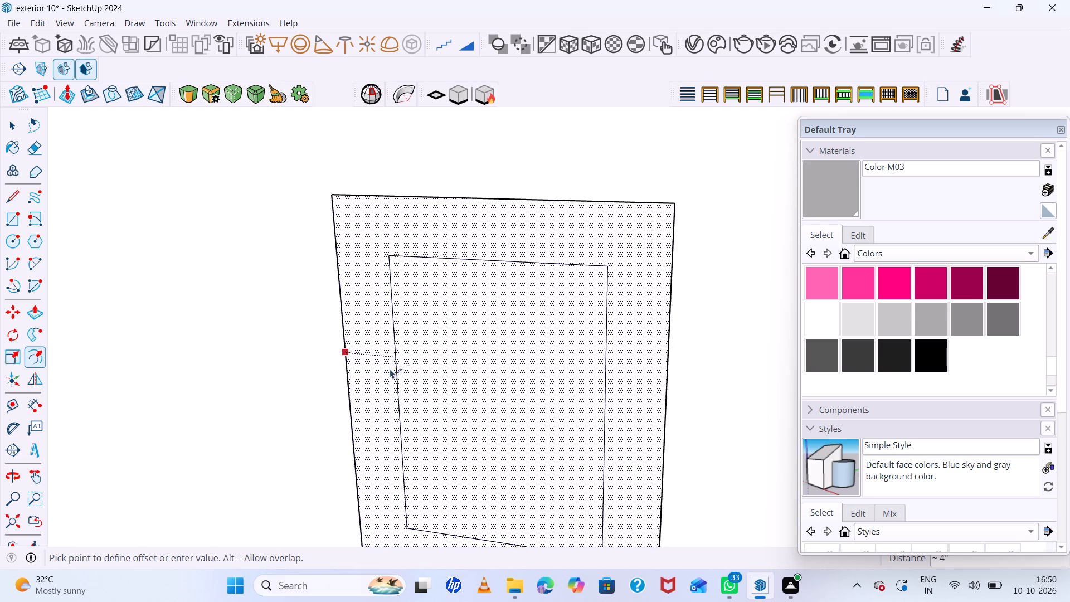
click(366, 393)
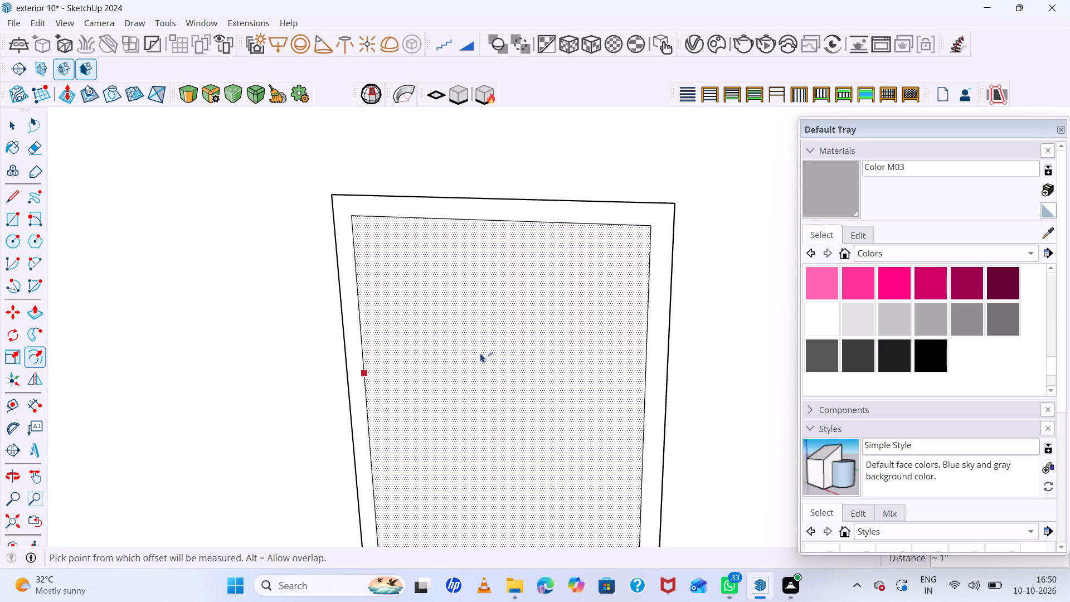
key(space)
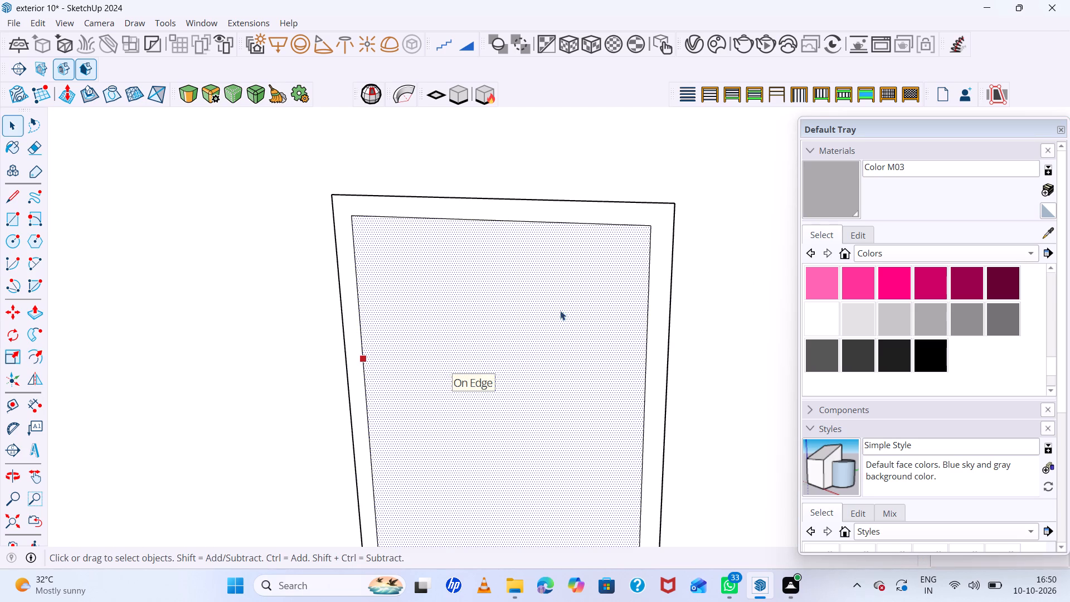
Paint the bathroom window's inner pane Translucent Glass Blue and its surrounding frame Color M04.
click(850, 252)
scroll(942, 312, up, 5)
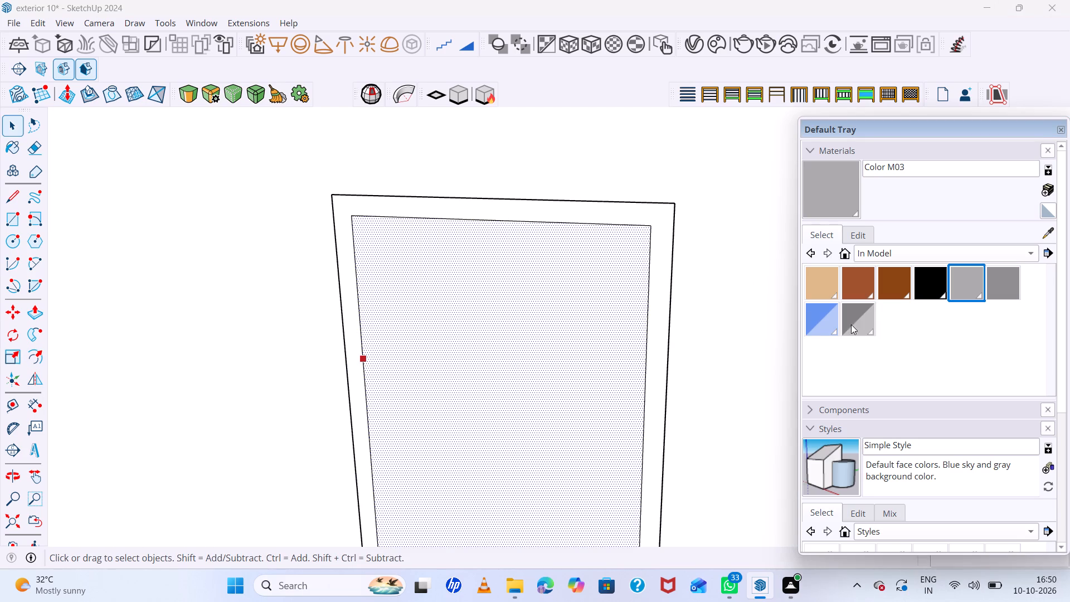
click(822, 318)
click(490, 315)
scroll(824, 308, down, 6)
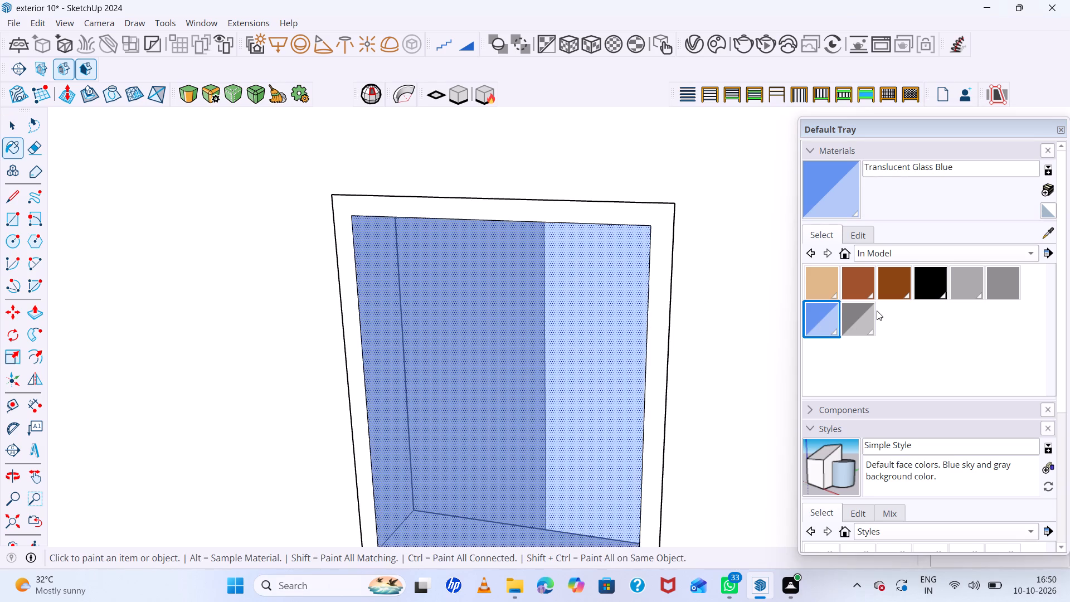
click(1010, 283)
scroll(675, 246, up, 4)
click(653, 232)
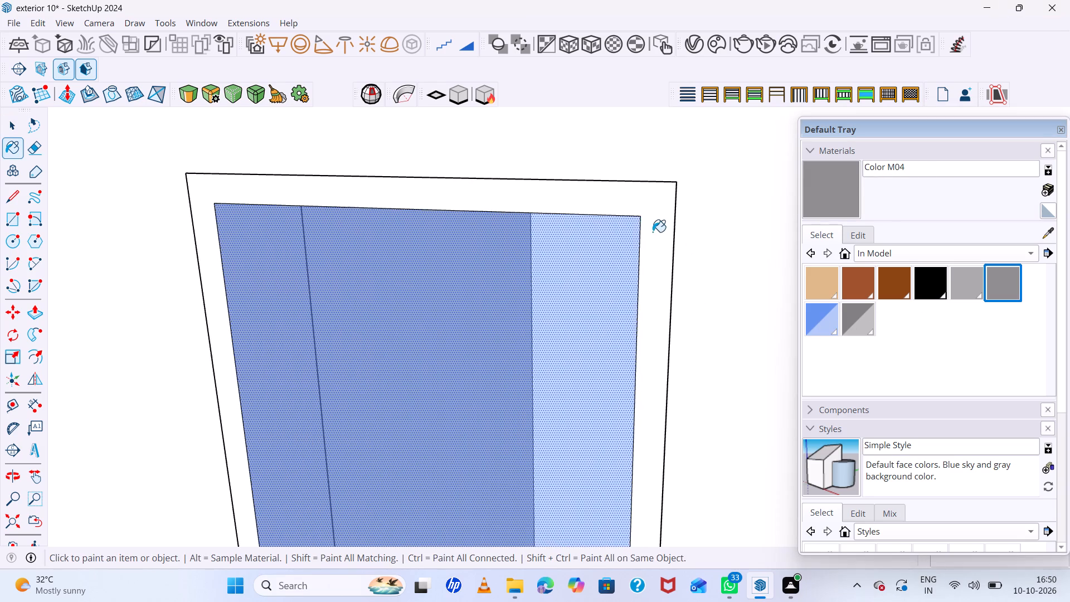
Examine the separated house from all sides and above, checking its windows and doors for missing or unpainted parts.
scroll(618, 263, down, 20)
scroll(618, 263, down, 17)
scroll(483, 289, up, 2)
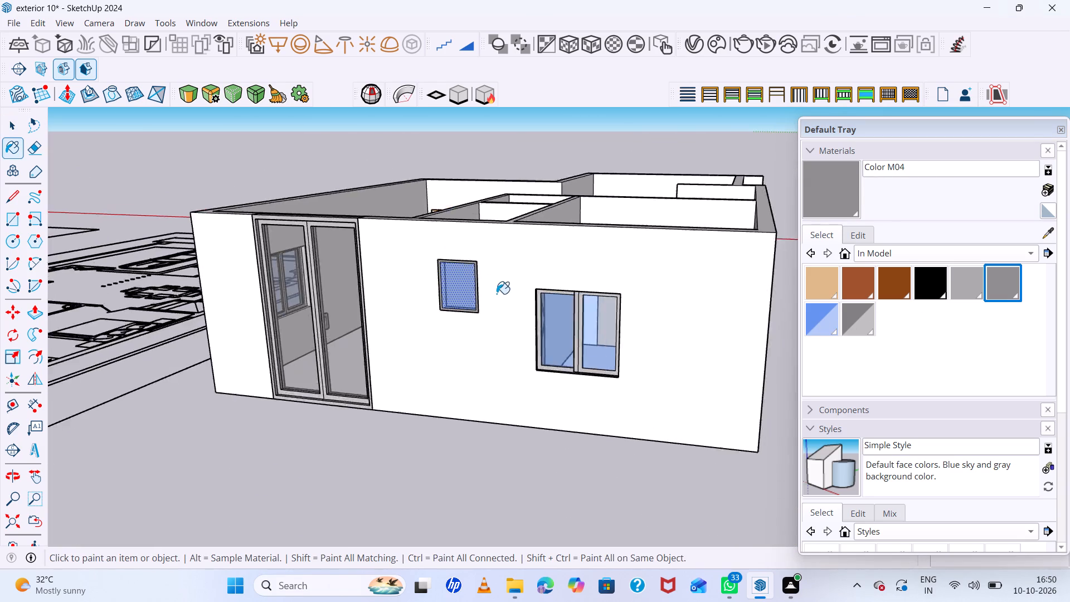
scroll(497, 294, up, 10)
middle_drag(563, 304, 667, 307)
scroll(591, 301, down, 19)
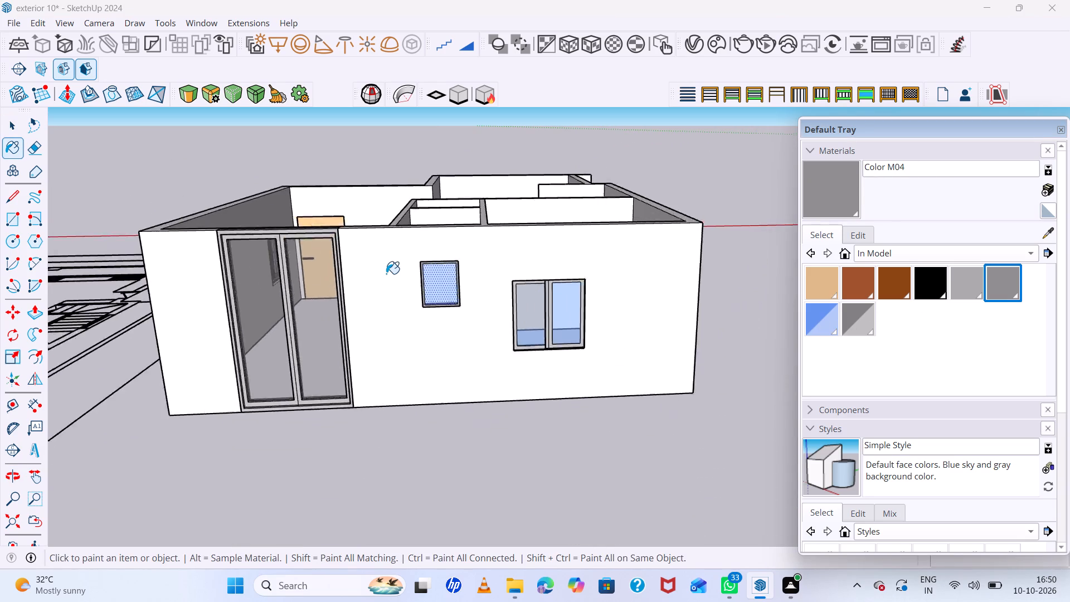
scroll(386, 274, down, 11)
middle_drag(257, 302, 56, 322)
scroll(431, 286, up, 12)
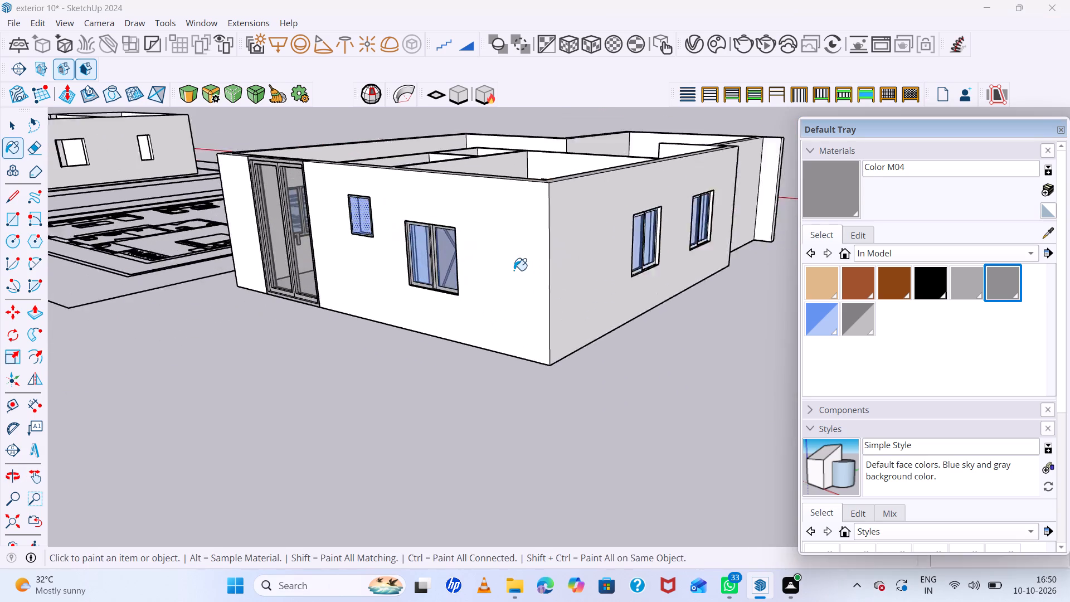
scroll(514, 270, up, 1)
middle_drag(401, 274, 809, 251)
scroll(532, 241, down, 8)
middle_drag(558, 273, 850, 295)
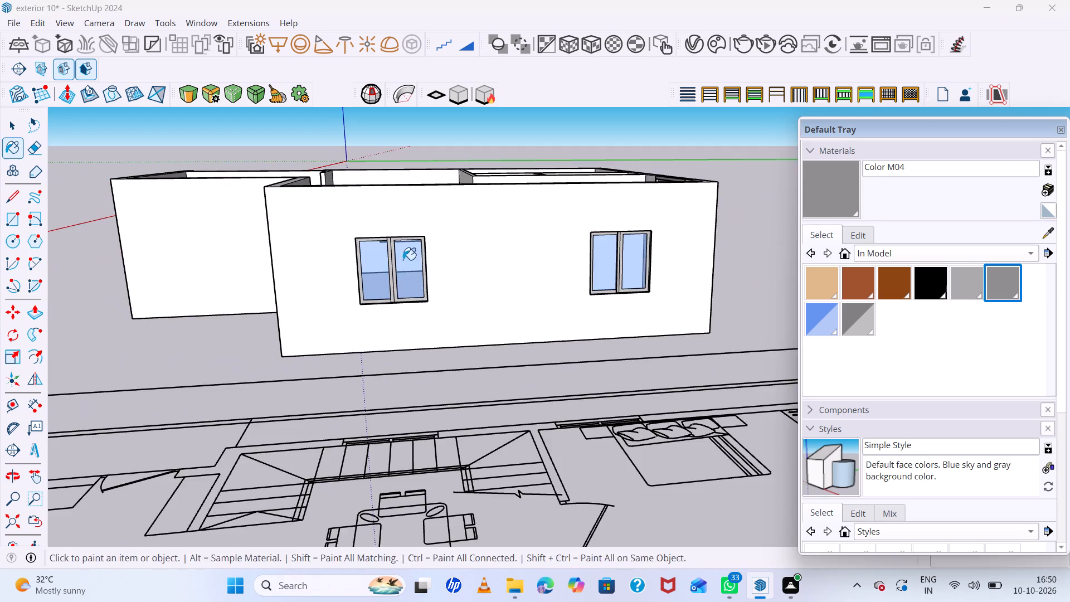
middle_drag(403, 260, 697, 265)
scroll(455, 235, down, 13)
middle_drag(448, 240, 475, 352)
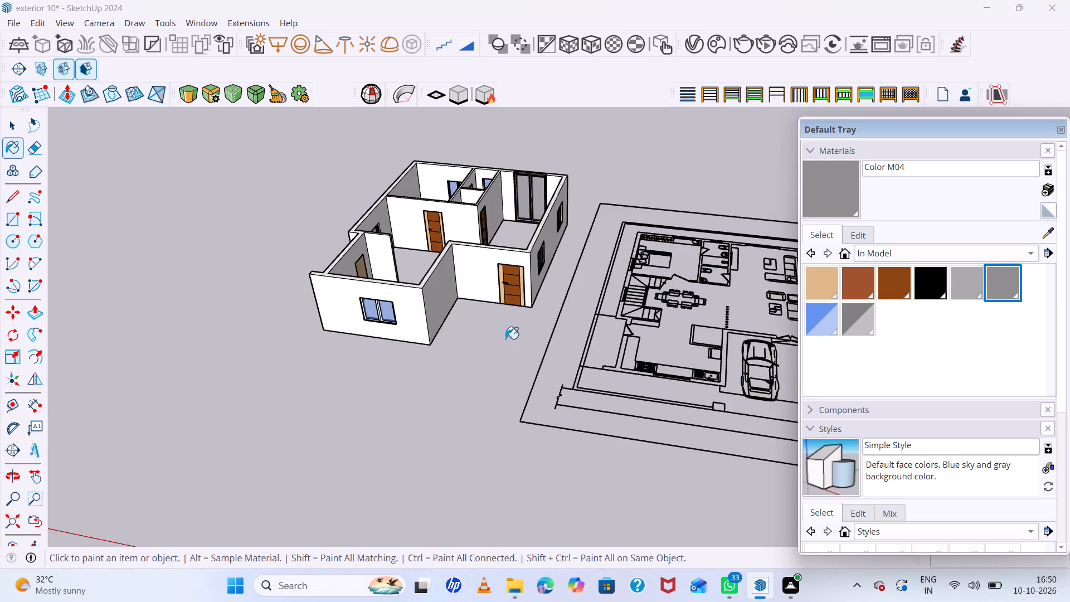
text(n)
key(space)
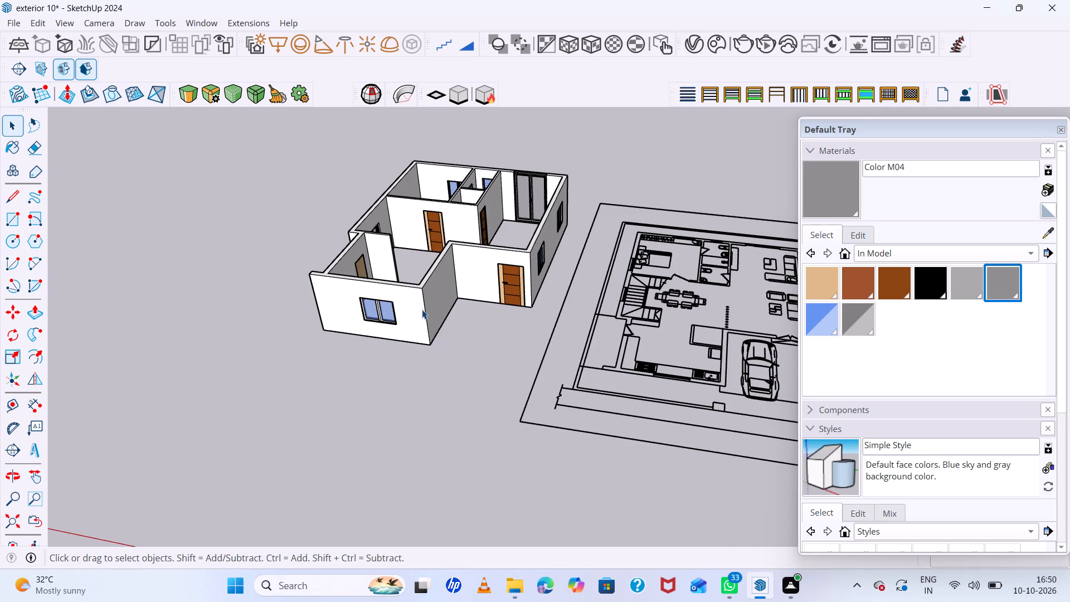
scroll(422, 309, up, 8)
middle_drag(387, 291, 697, 226)
scroll(456, 314, down, 6)
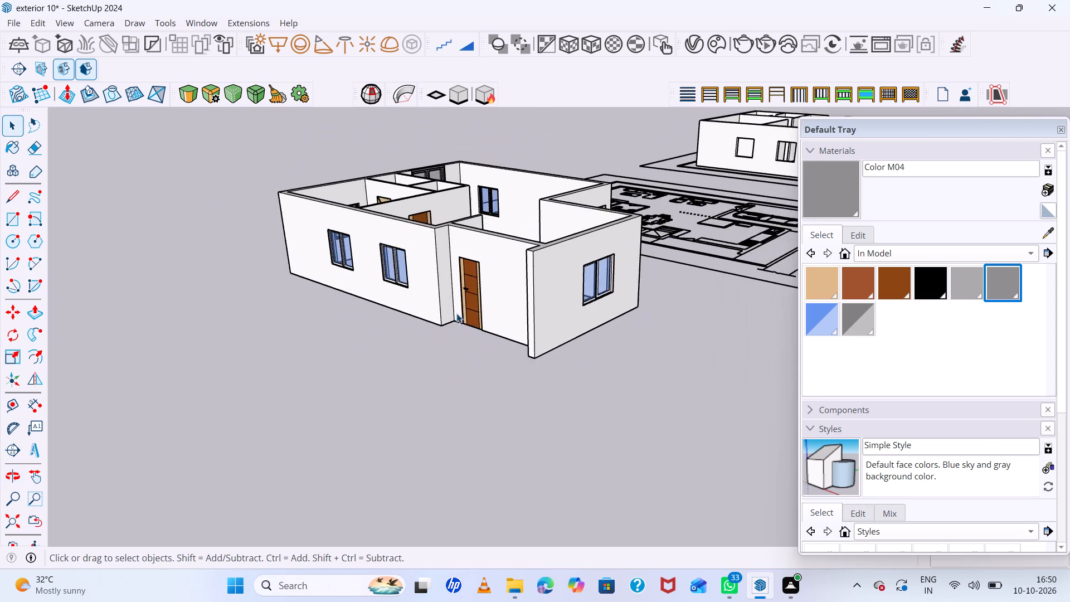
scroll(497, 299, down, 5)
scroll(522, 301, up, 1)
middle_drag(522, 301, 323, 321)
Paint the white frame of the two-pane window on the projecting room's end wall with Color M04.
scroll(455, 323, up, 12)
middle_drag(456, 306, 515, 293)
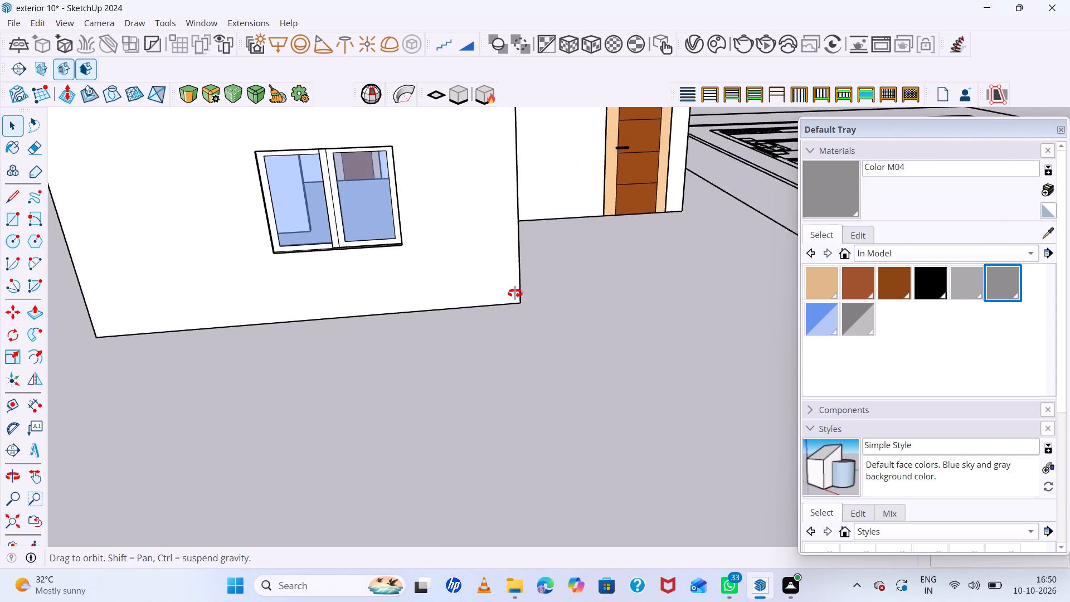
middle_drag(515, 293, 583, 275)
click(997, 278)
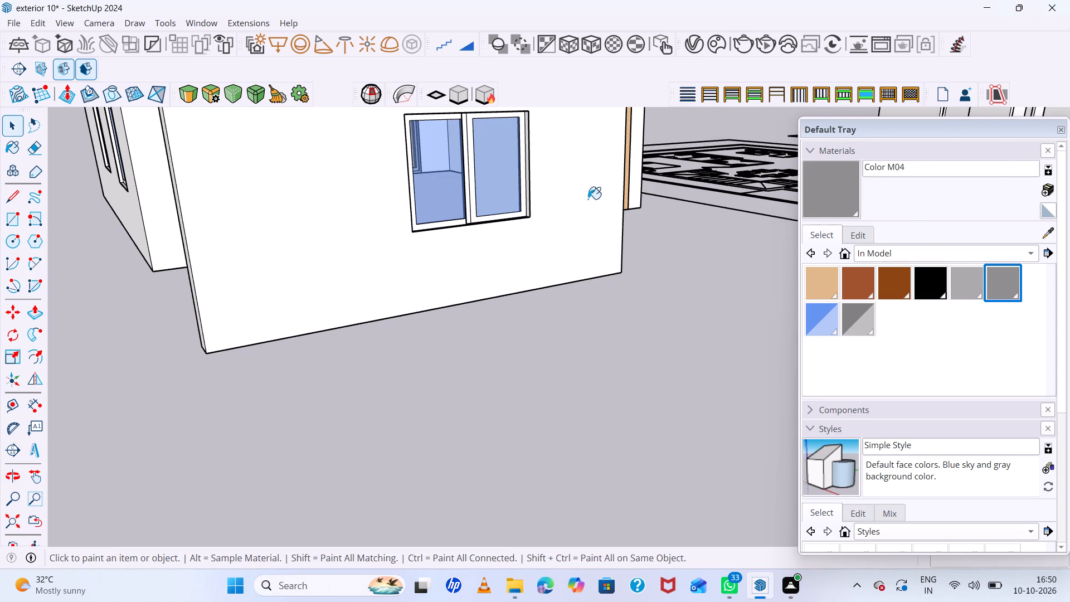
scroll(565, 199, up, 5)
scroll(500, 200, up, 5)
click(492, 220)
scroll(494, 226, down, 6)
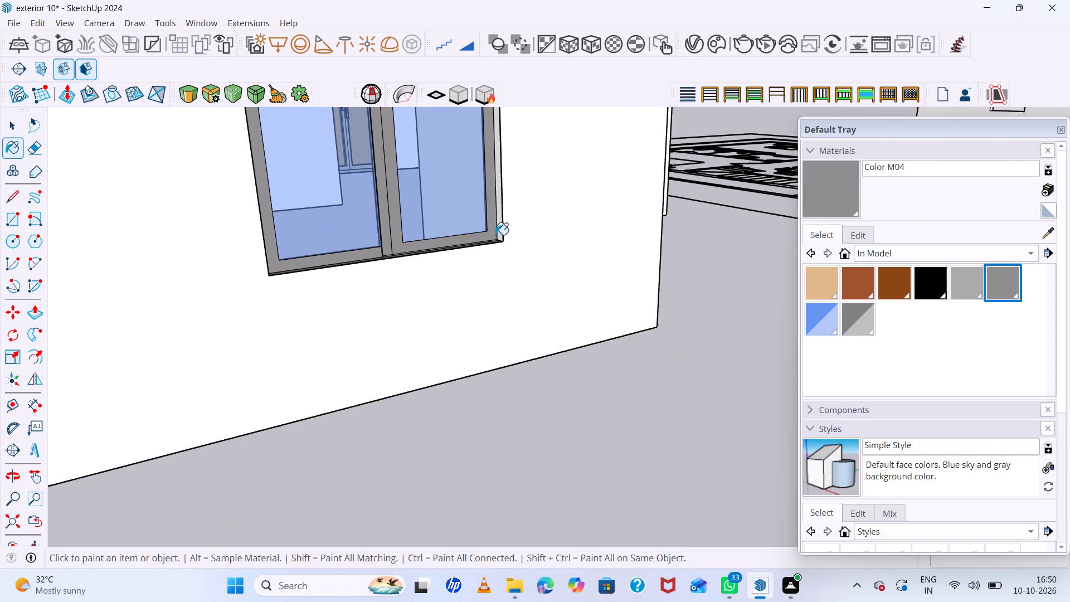
scroll(495, 235, down, 14)
key(space)
key(space)
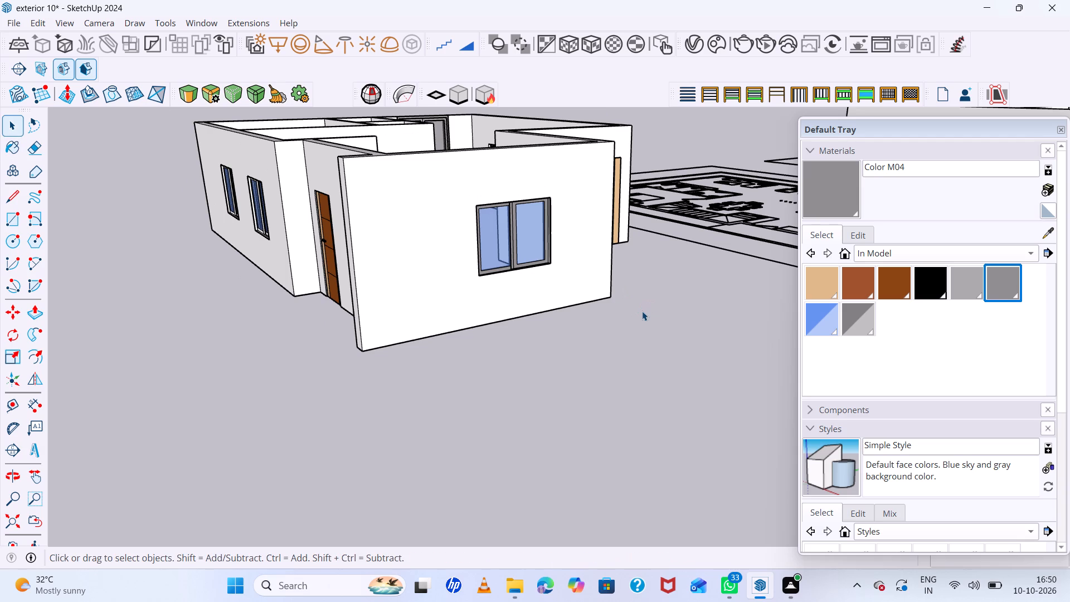
key(space)
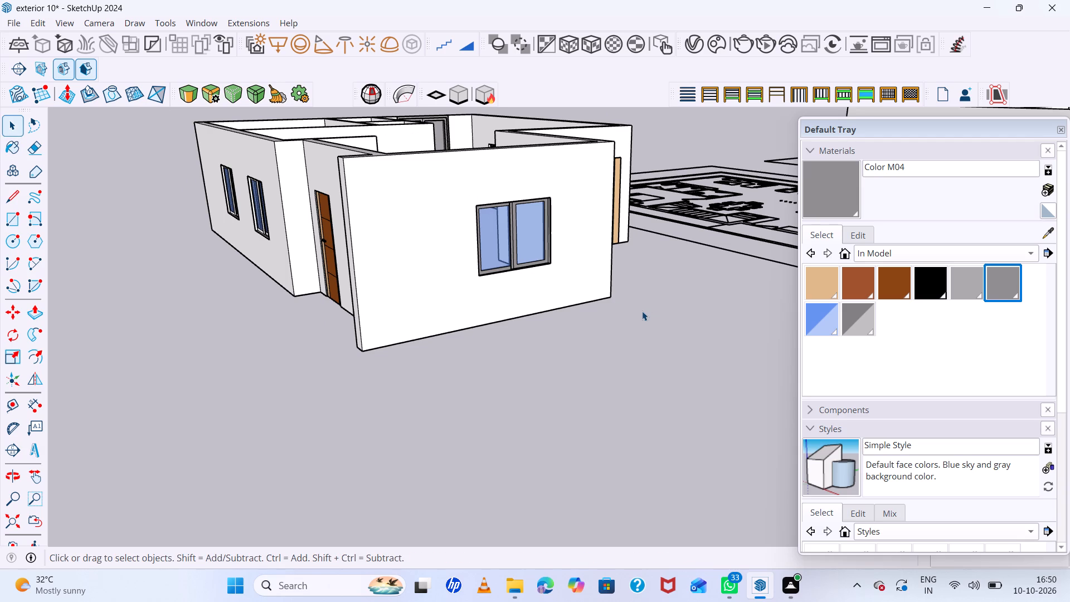
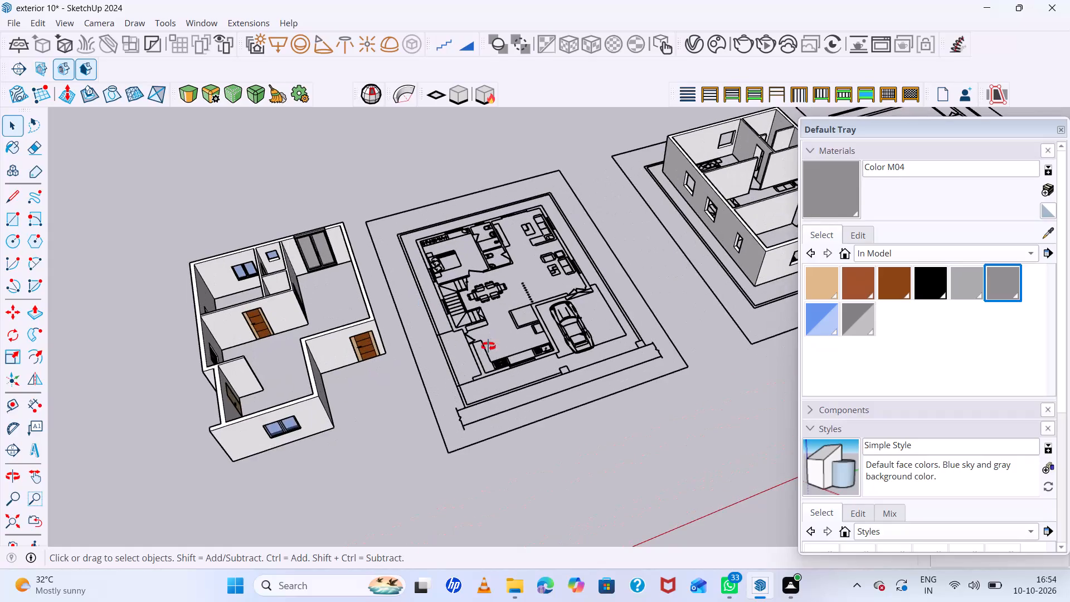
Trace the L-shaped partition beside the kitchen's refrigerator on the floor plan with two rectangles about 5" wide, erasing the edge between them.
middle_drag(488, 346, 475, 425)
scroll(546, 386, up, 4)
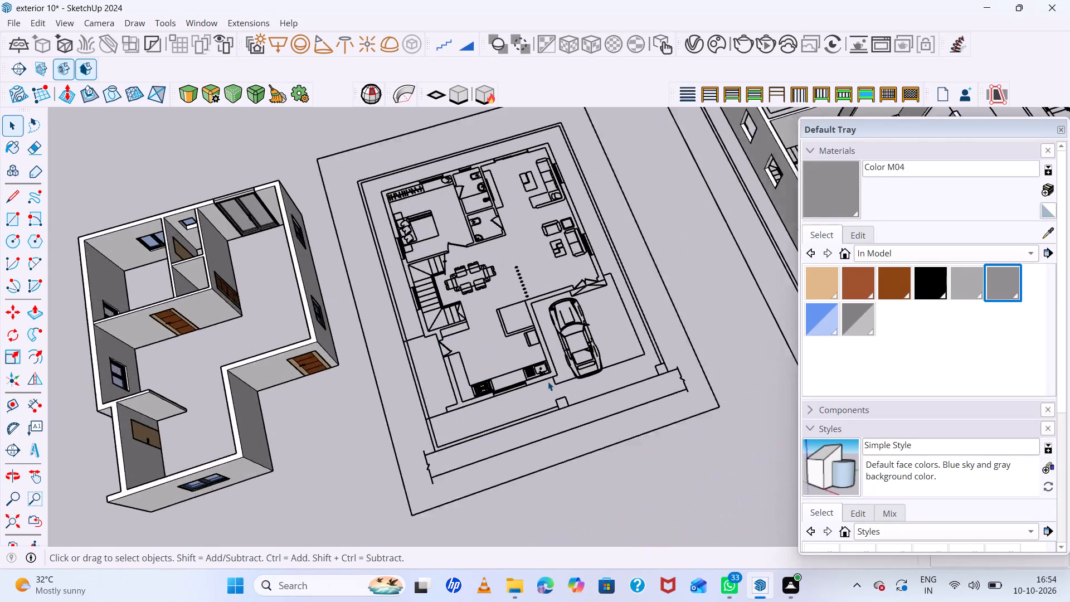
scroll(548, 381, up, 17)
scroll(436, 248, down, 8)
scroll(516, 295, up, 11)
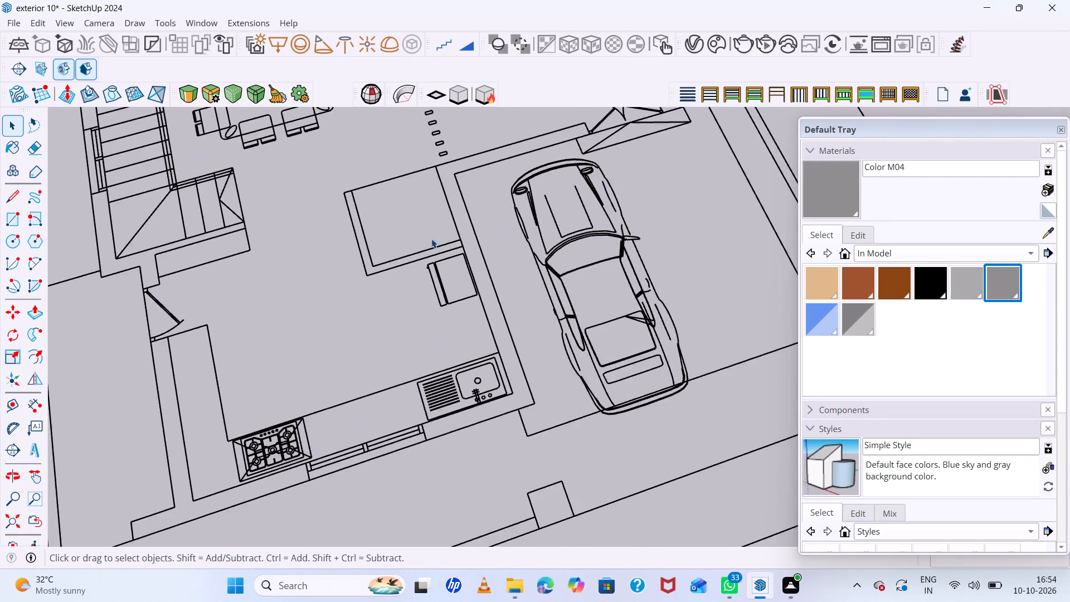
scroll(431, 239, up, 1)
scroll(449, 226, down, 6)
scroll(462, 230, up, 7)
scroll(368, 197, down, 1)
scroll(385, 191, up, 6)
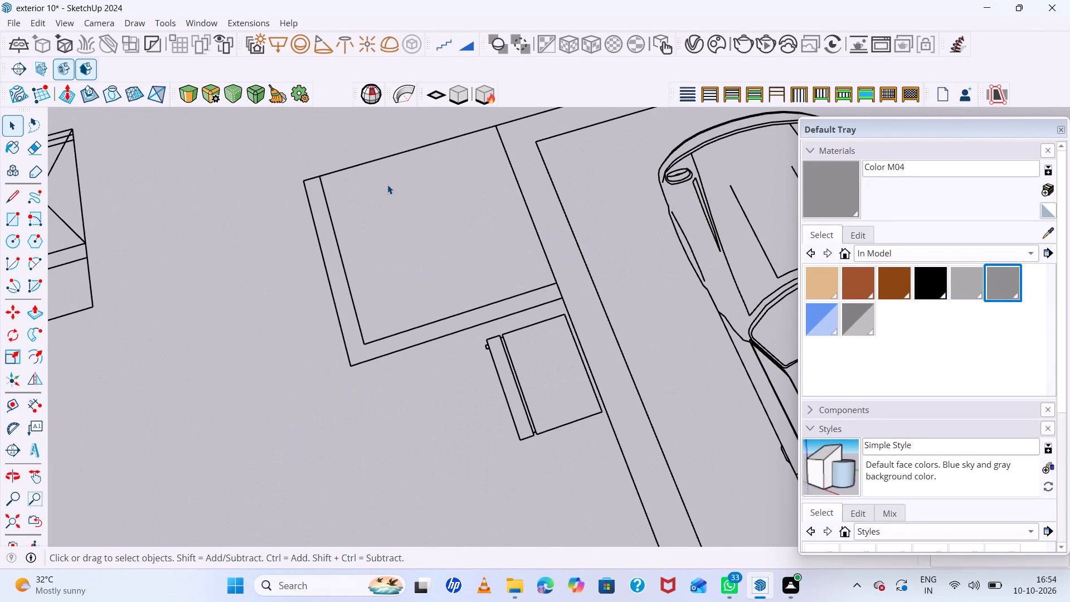
key(r)
click(304, 182)
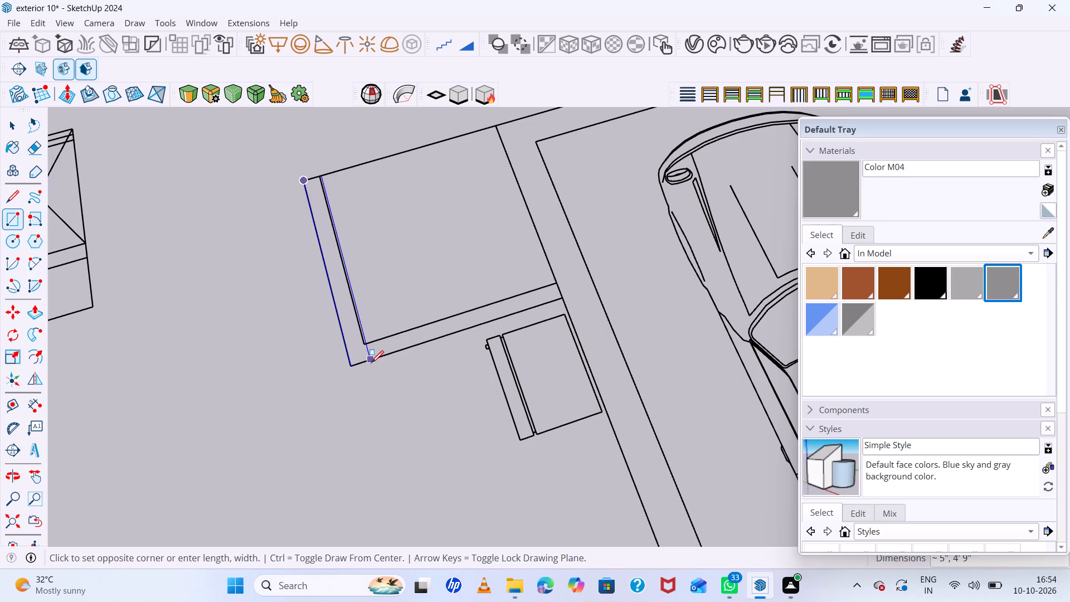
click(368, 342)
scroll(358, 357, up, 5)
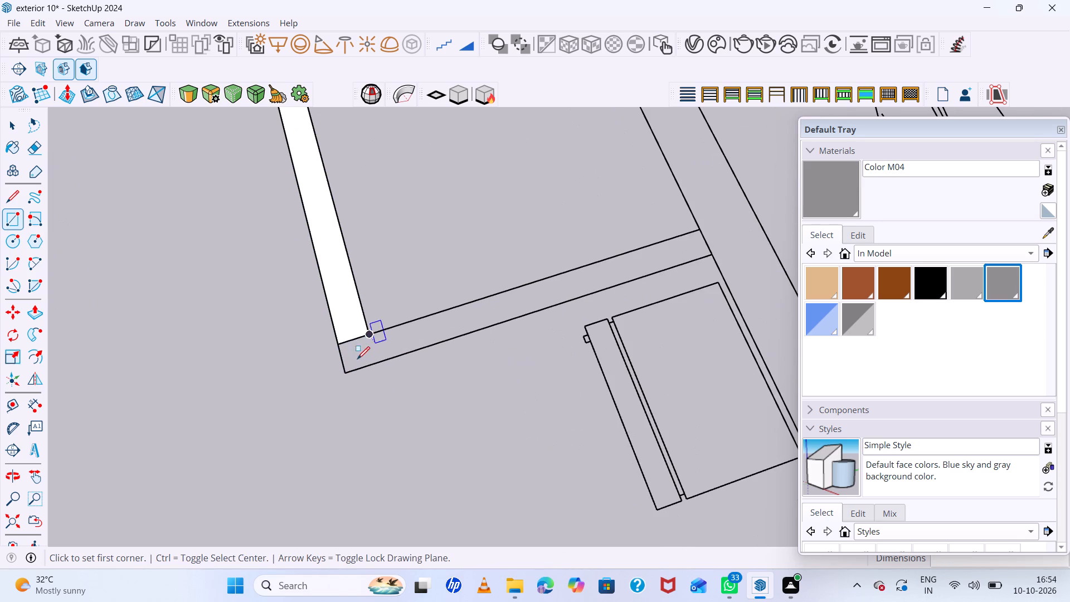
click(347, 375)
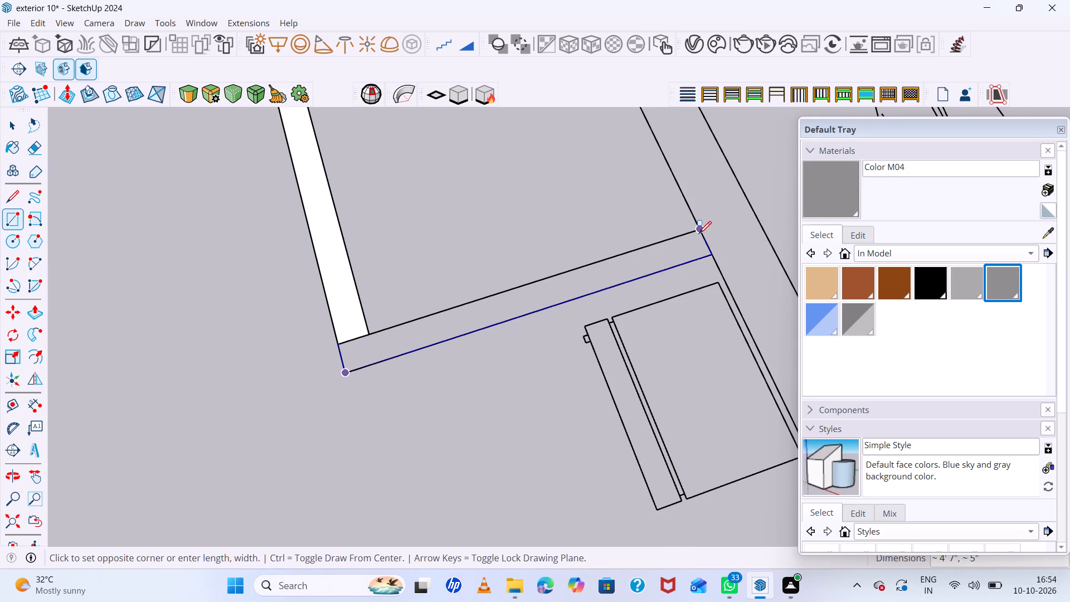
click(699, 234)
key(e)
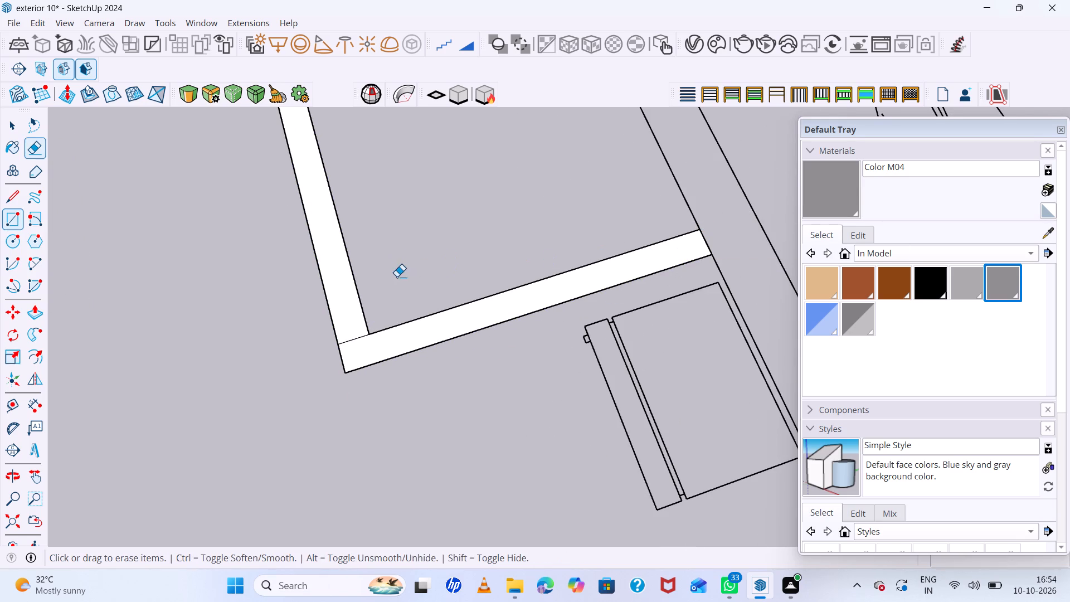
click(356, 339)
Push/Pull the L-shaped partition footprint upward by 10'.
scroll(388, 300, down, 14)
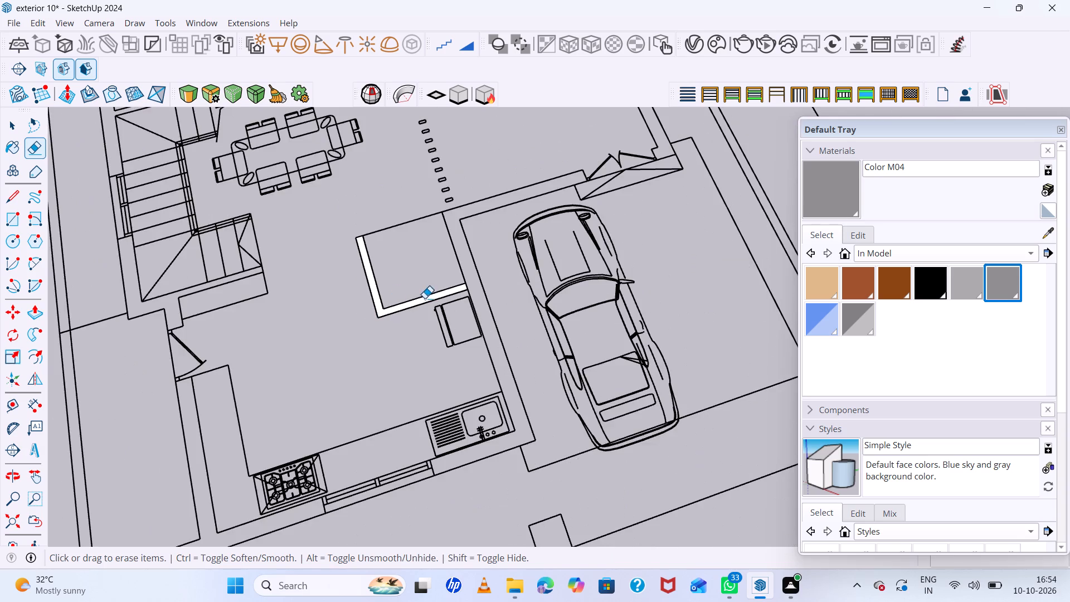
key(space)
scroll(405, 306, up, 3)
click(380, 310)
click(377, 312)
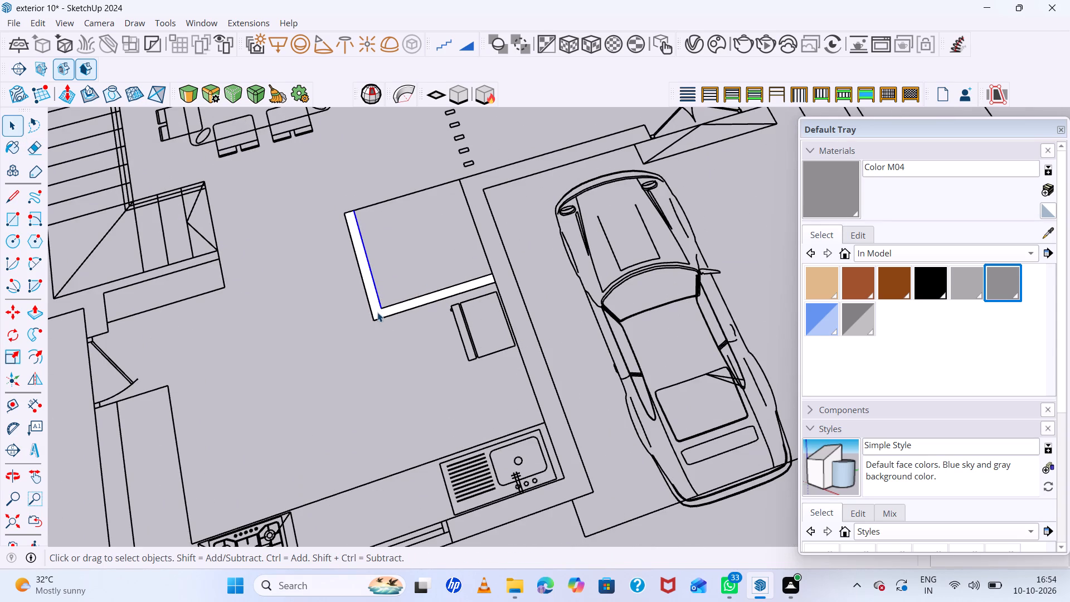
key(p)
click(377, 312)
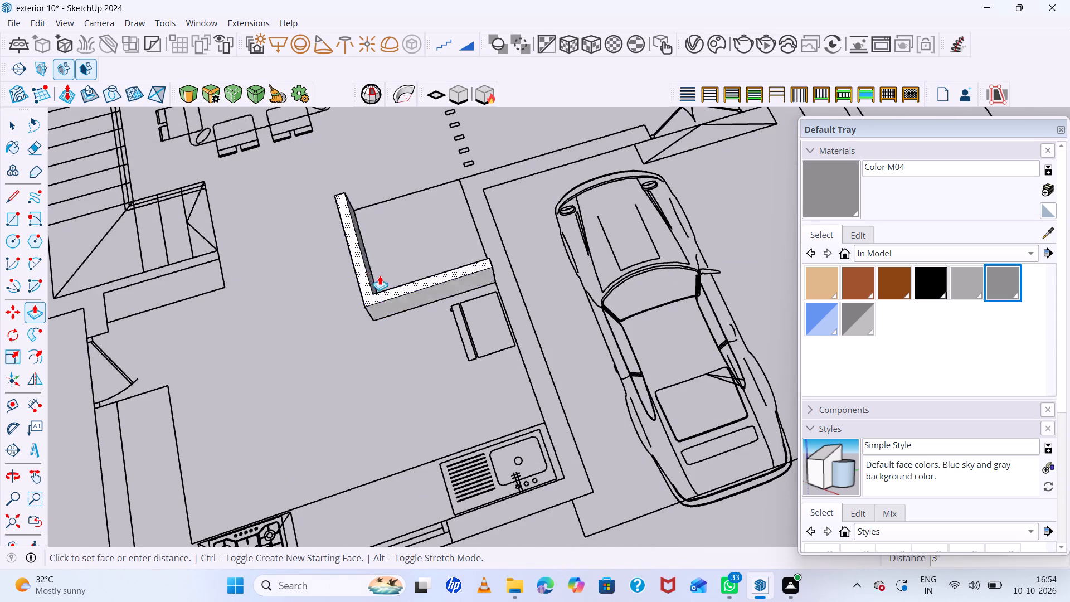
text(10')
key(Return)
Select the whole raised L-shaped partition and make it a group.
key(space)
triple_click(374, 258)
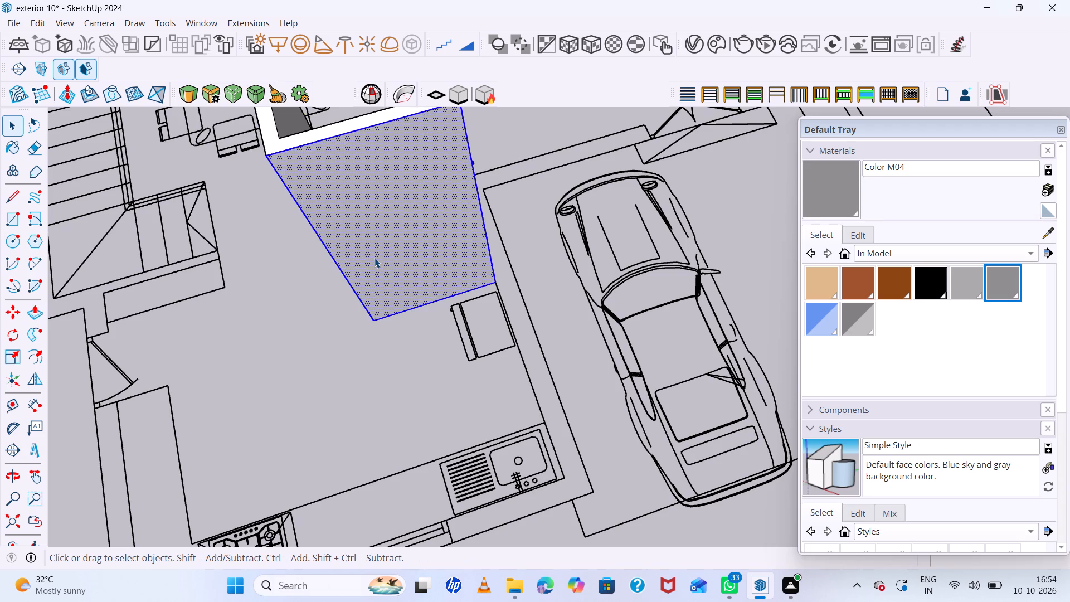
scroll(374, 262, down, 6)
key(m)
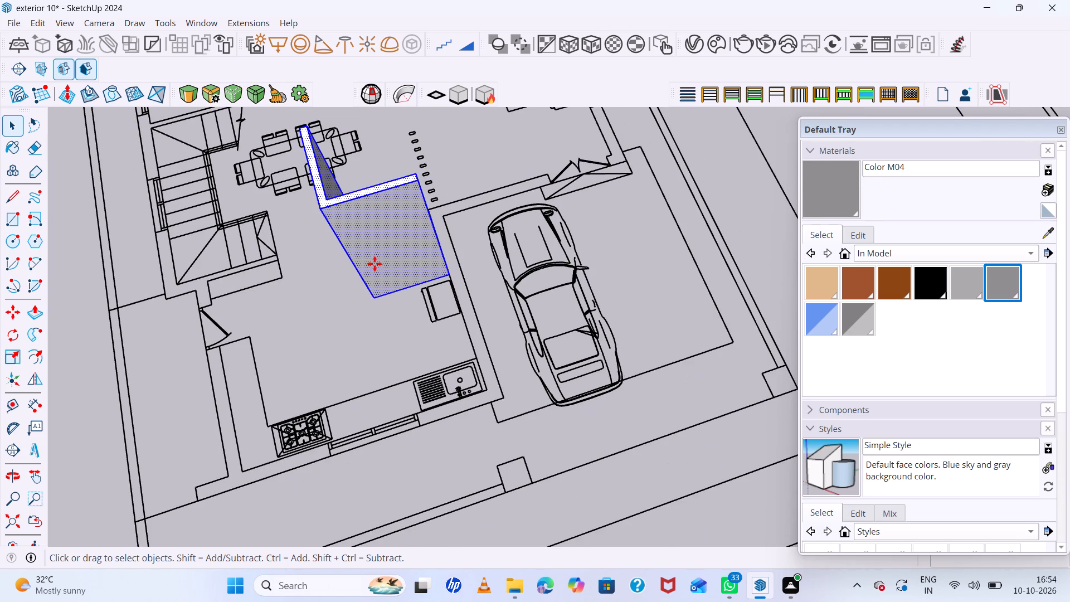
right_drag(374, 264, 372, 271)
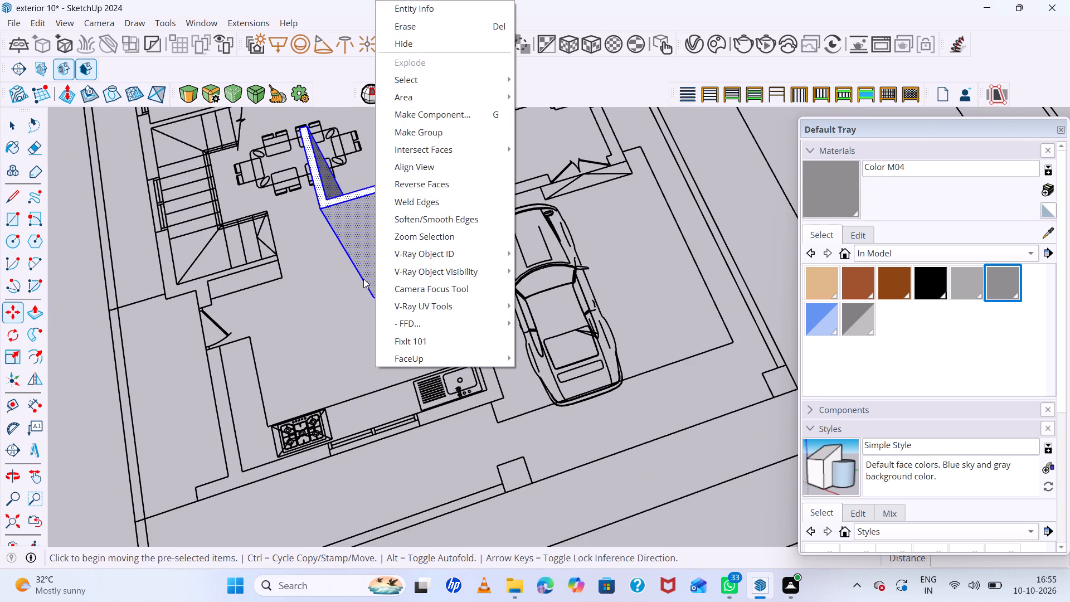
click(412, 135)
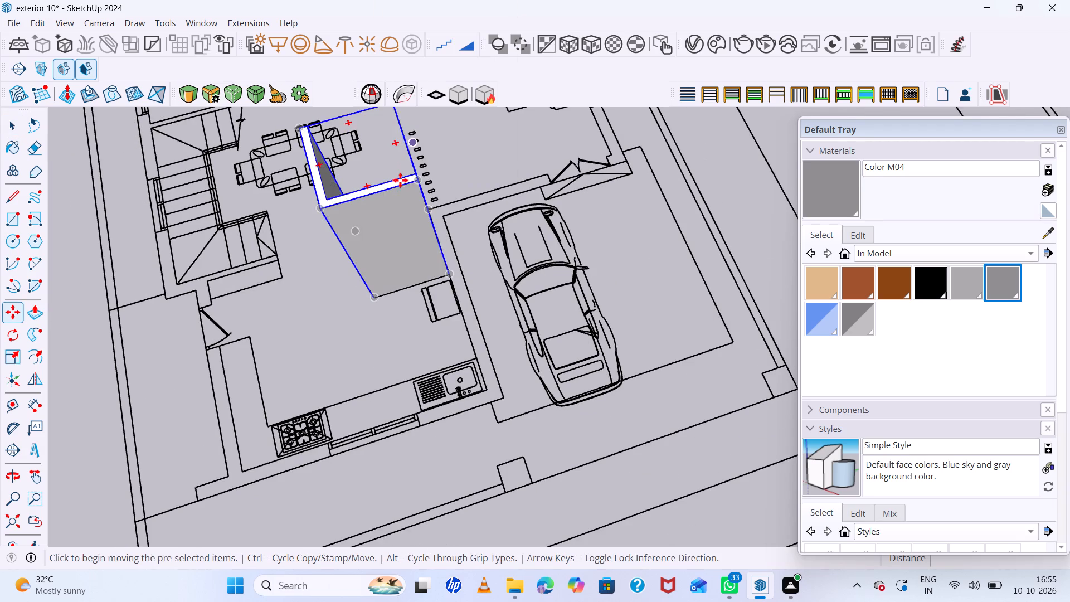
Move the partition group from the plan into the separated house model, matching the kitchen's outer corner on the car-porch side.
scroll(412, 253, down, 4)
scroll(446, 266, up, 12)
scroll(446, 266, down, 7)
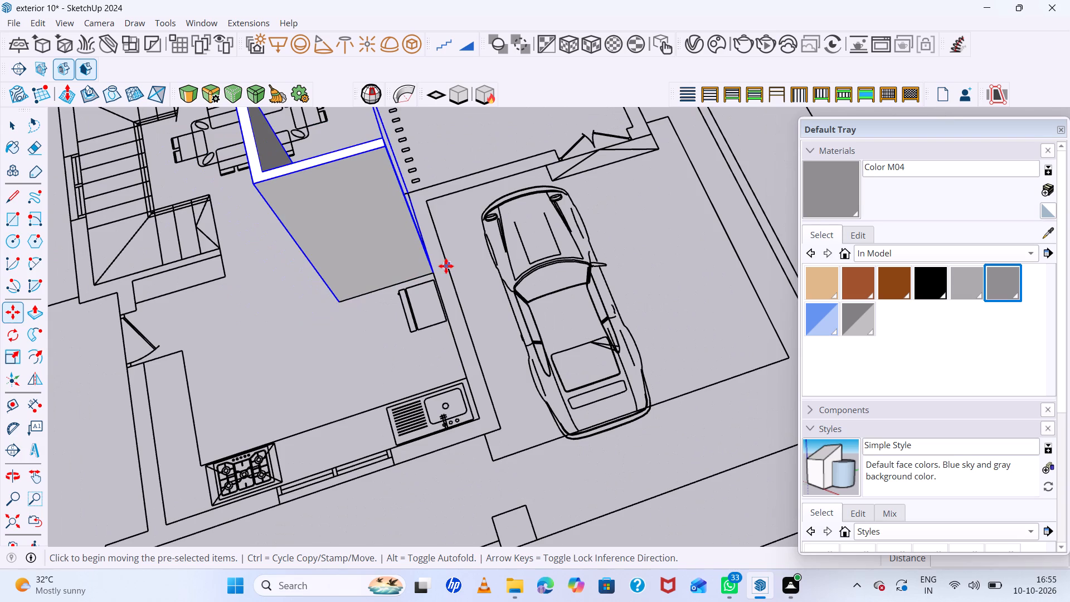
scroll(508, 404, up, 4)
click(497, 442)
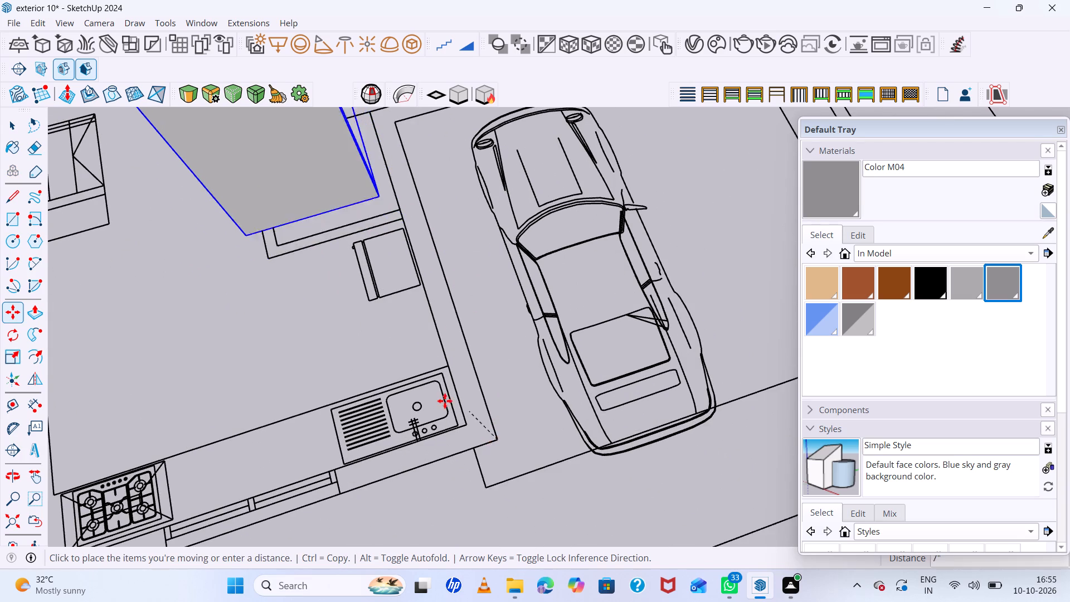
scroll(436, 401, down, 20)
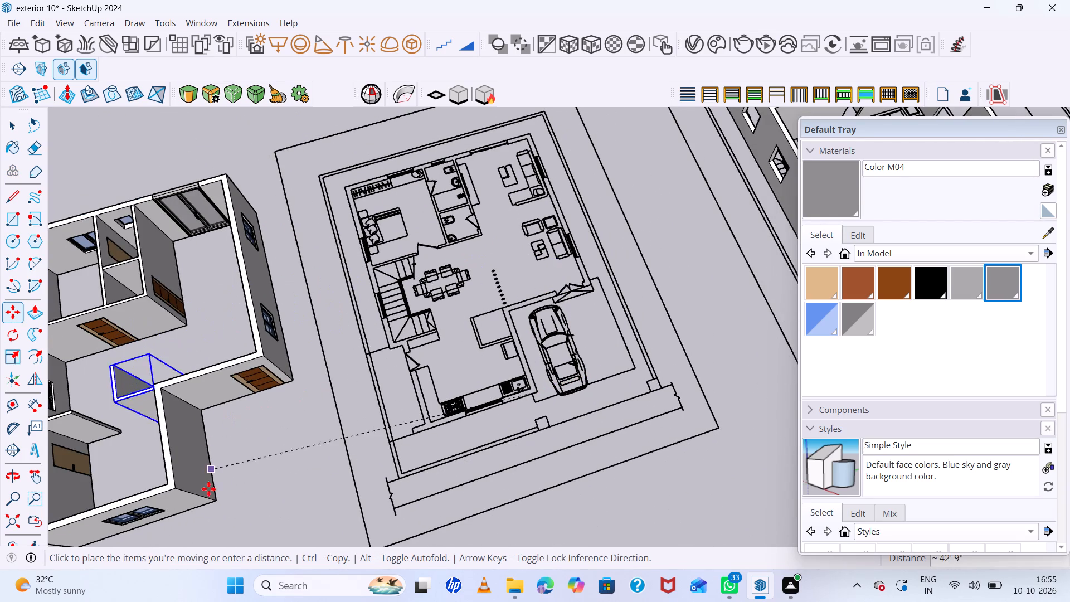
click(216, 504)
scroll(302, 424, down, 6)
key(space)
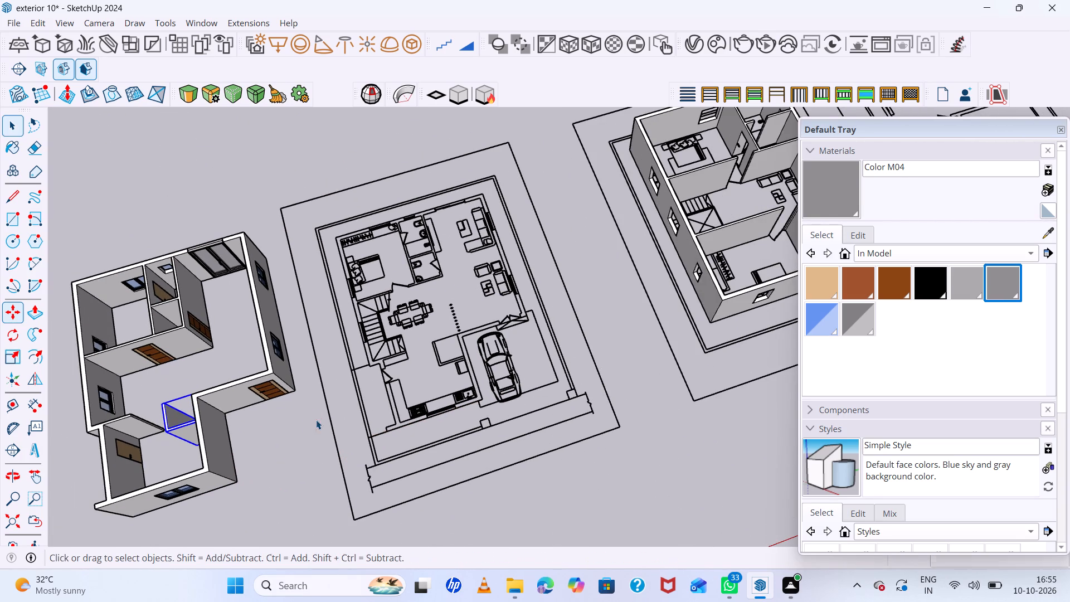
click(289, 426)
Examine the separated house model from several sides and above, checking the placed partition and the room layout against the plans.
scroll(303, 411, down, 8)
scroll(310, 408, up, 6)
scroll(314, 399, down, 7)
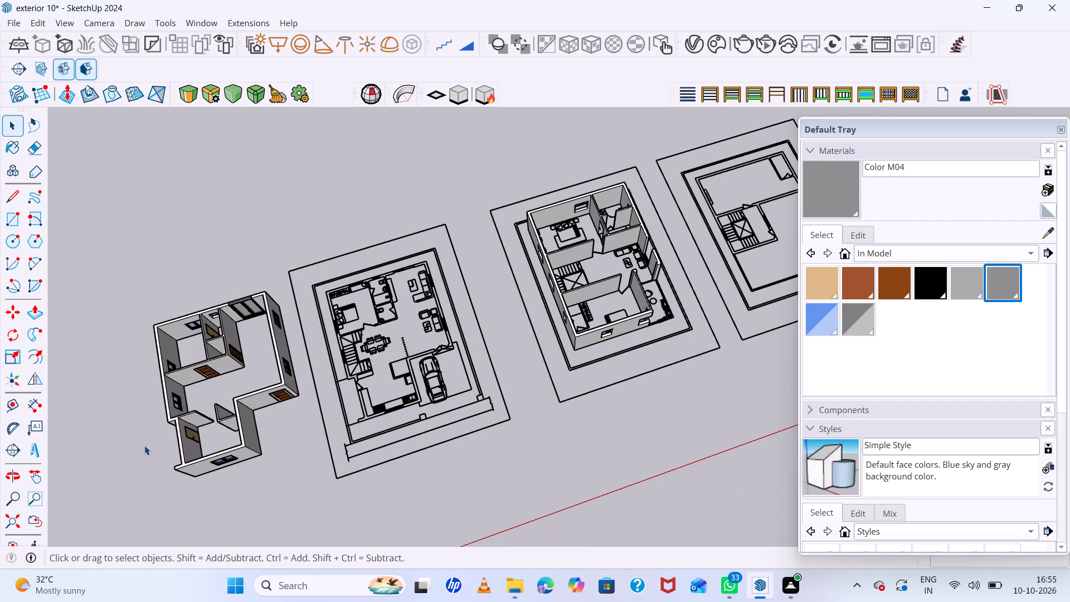
scroll(147, 444, down, 8)
scroll(311, 295, down, 2)
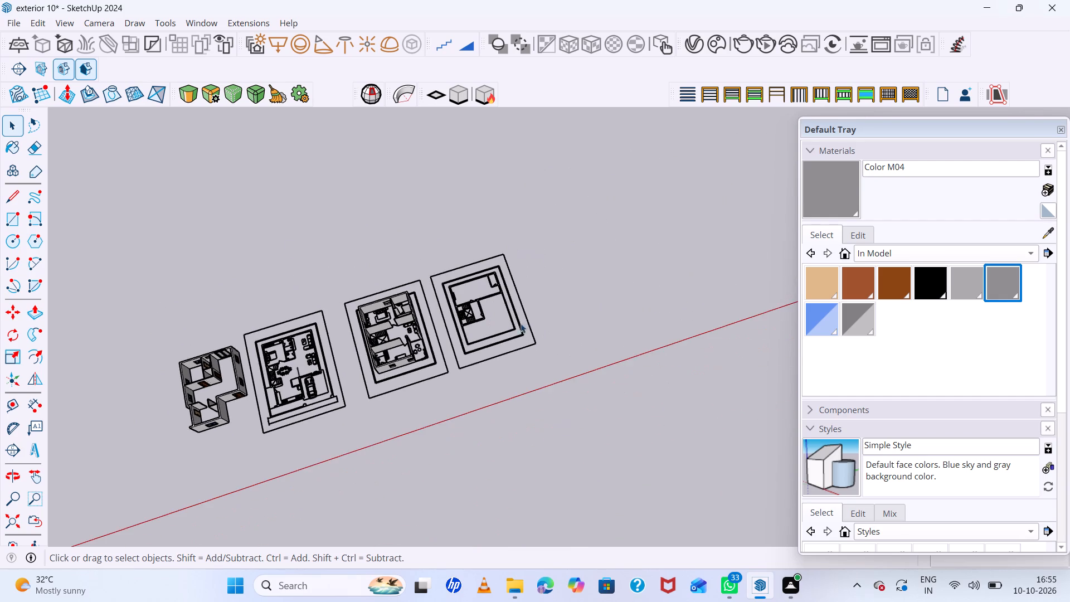
middle_drag(526, 325, 349, 349)
scroll(316, 338, down, 1)
scroll(295, 326, up, 7)
scroll(123, 111, up, 8)
scroll(155, 98, down, 7)
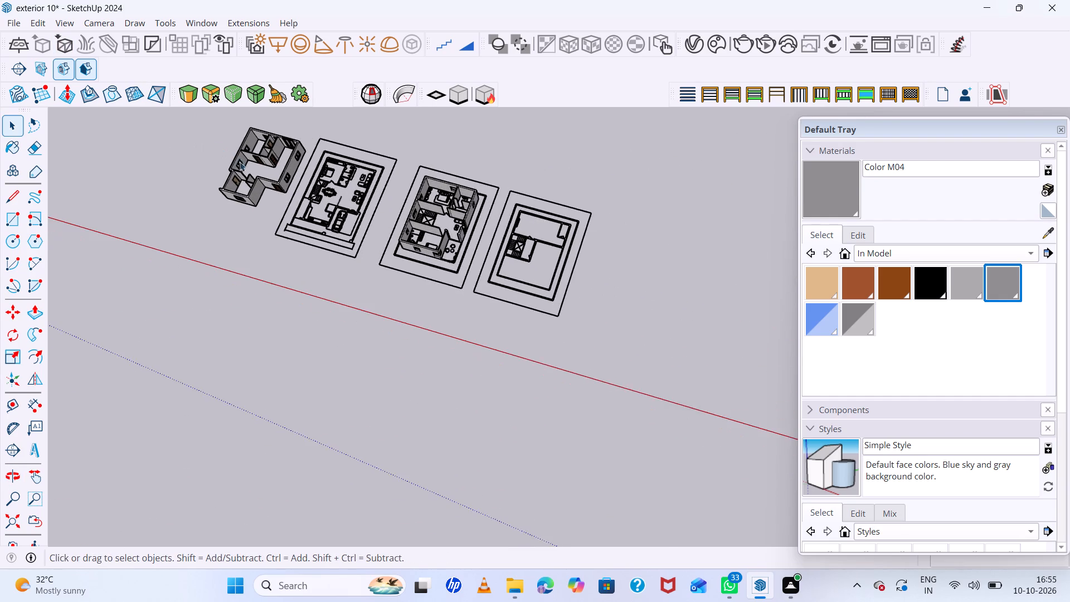
scroll(251, 184, down, 8)
middle_drag(337, 238, 475, 236)
scroll(79, 311, up, 10)
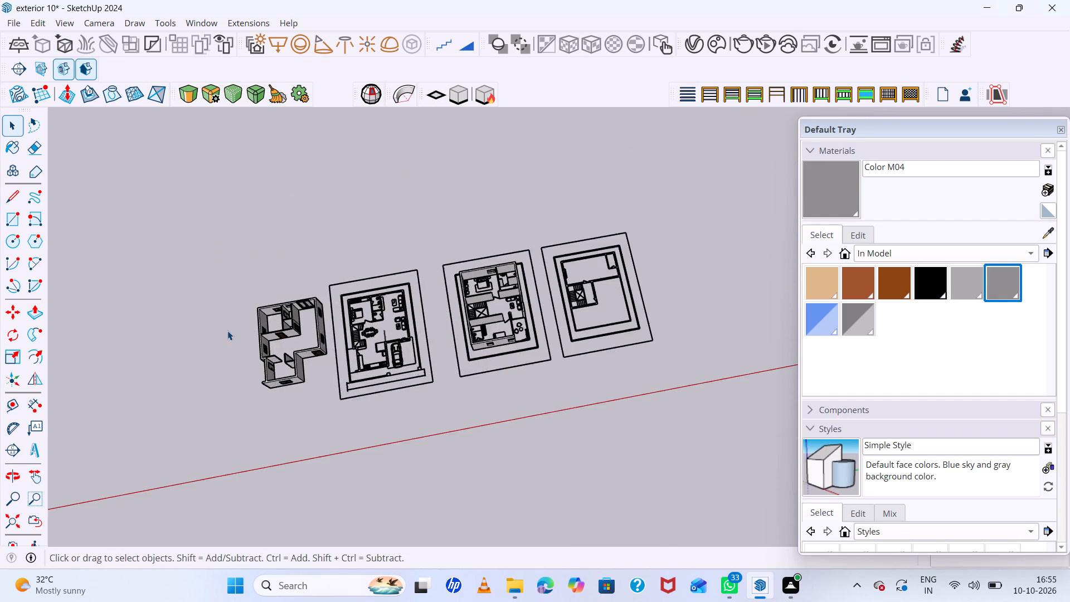
scroll(227, 331, up, 10)
middle_drag(341, 398, 371, 179)
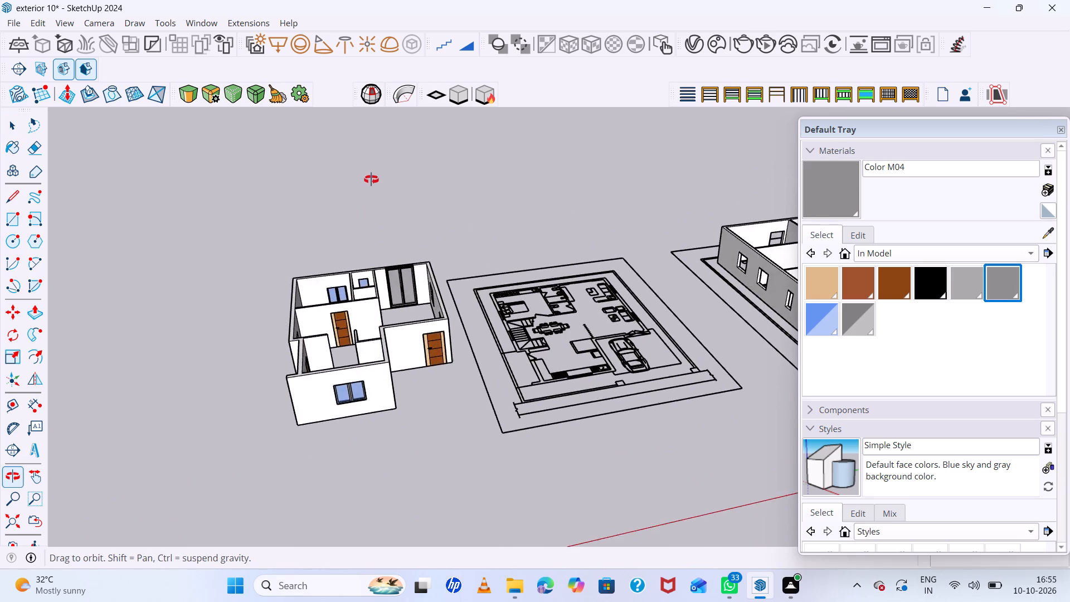
middle_drag(371, 179, 371, 176)
scroll(400, 346, up, 12)
middle_drag(337, 346, 614, 290)
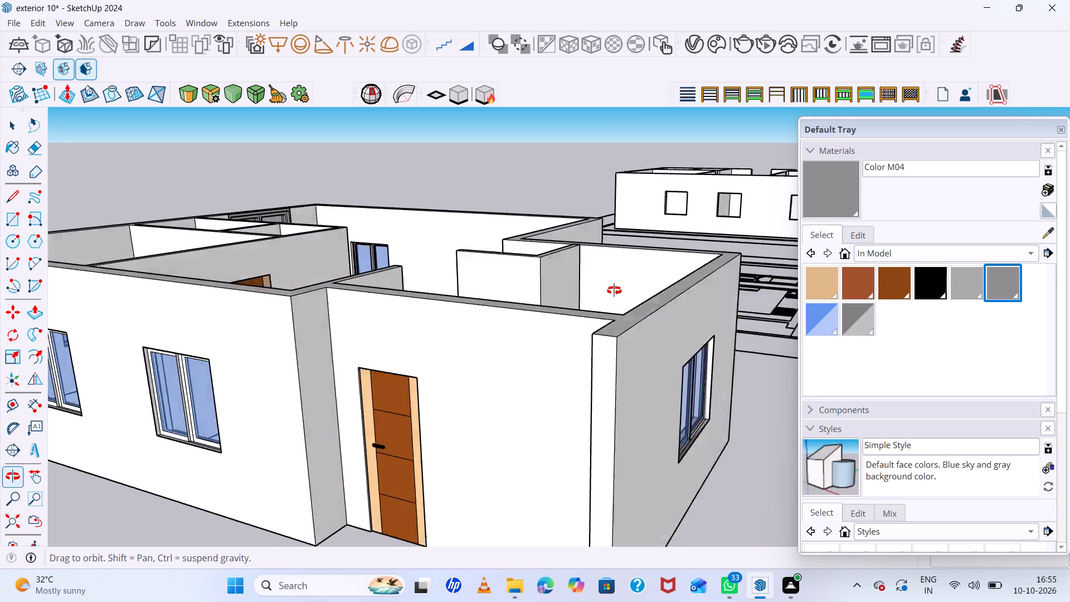
middle_drag(614, 290, 448, 397)
middle_click(446, 399)
scroll(376, 309, down, 14)
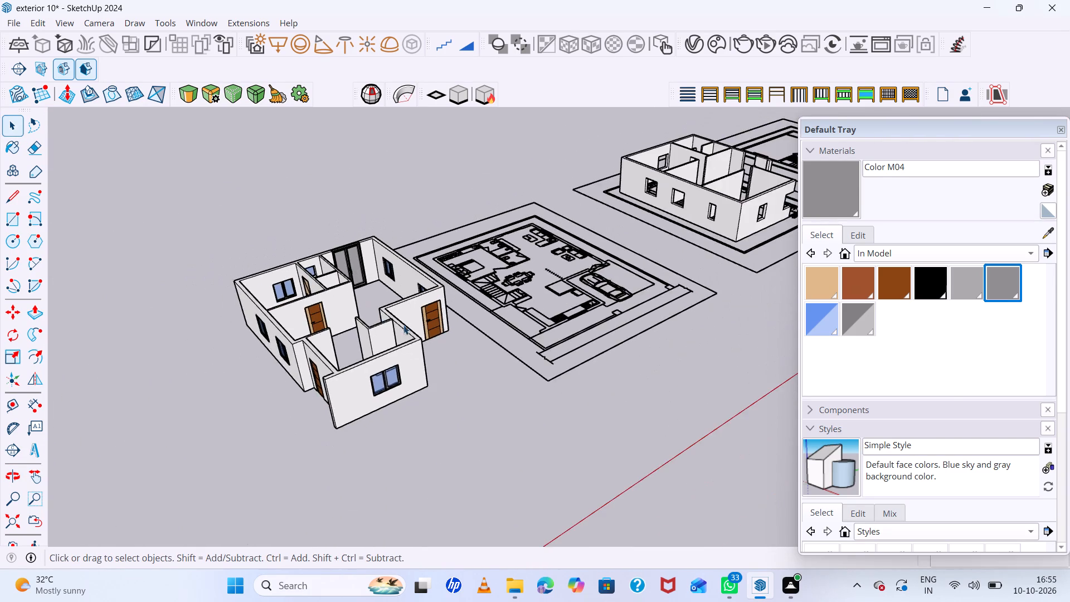
middle_drag(395, 336, 368, 377)
scroll(334, 313, up, 12)
scroll(273, 246, down, 15)
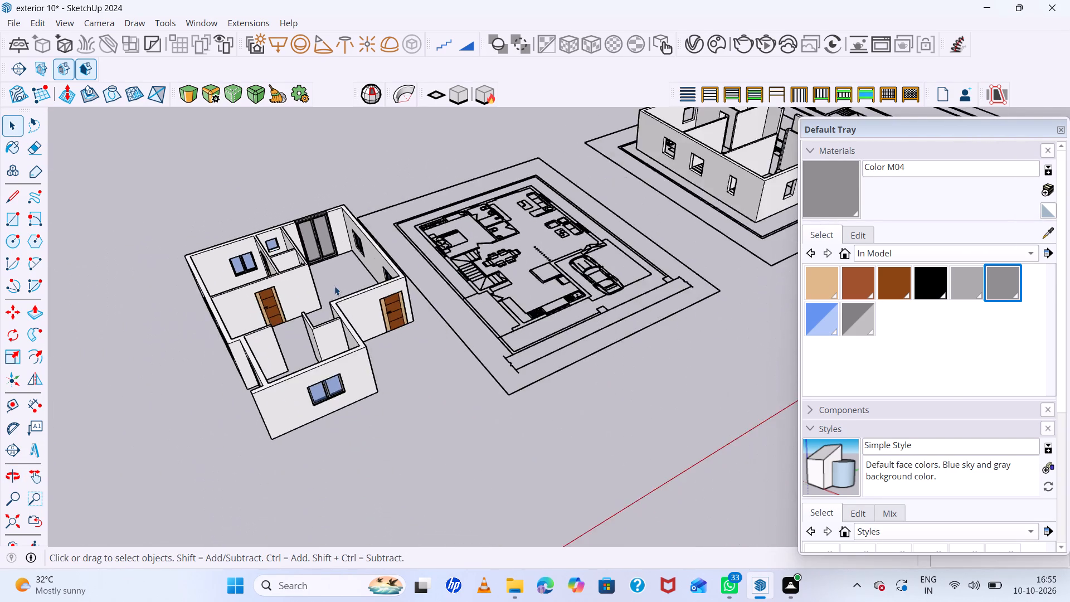
middle_drag(334, 288, 358, 396)
scroll(293, 302, up, 12)
middle_drag(329, 323, 95, 229)
middle_click(94, 227)
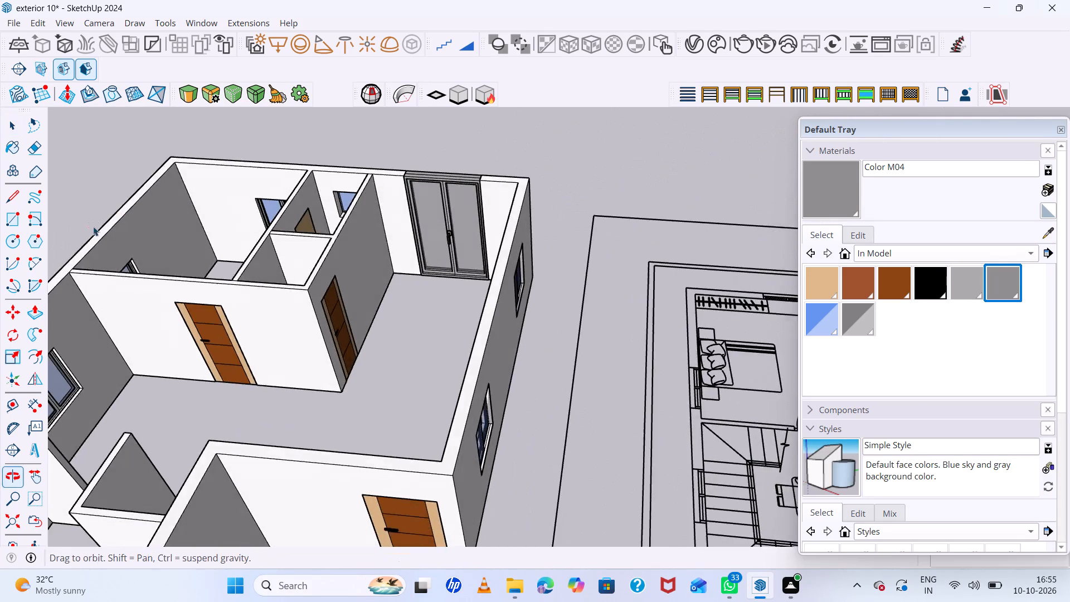
Draw a rectangle over the kitchen's side counter on the floor plan, from the door end to the cooktop counter's front edge.
scroll(252, 238, down, 14)
scroll(332, 346, up, 6)
scroll(420, 358, up, 7)
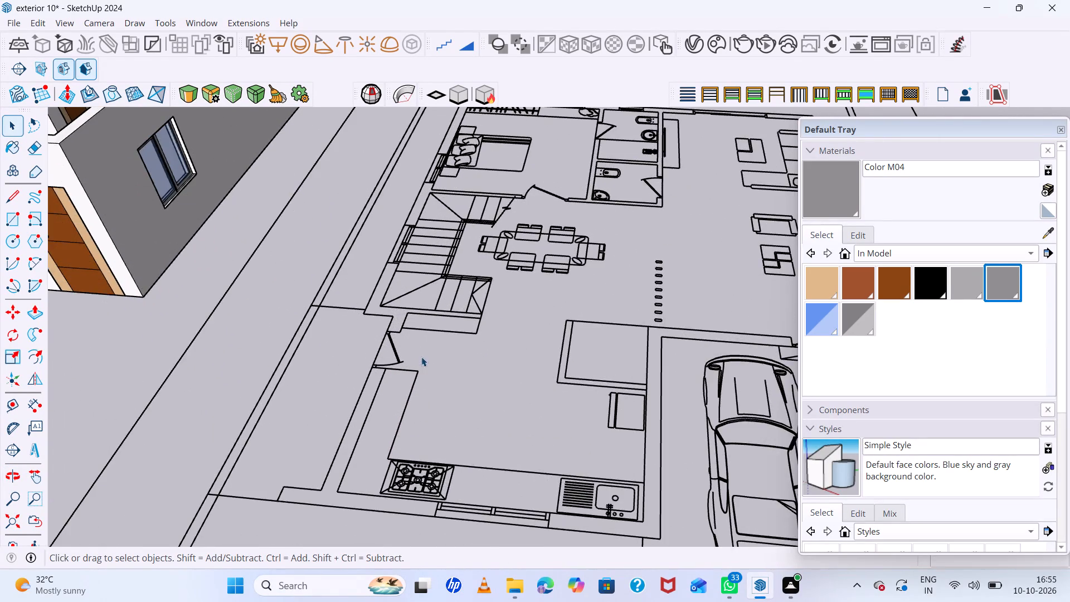
scroll(406, 346, down, 6)
scroll(392, 394, up, 5)
middle_drag(404, 405, 430, 464)
scroll(430, 455, up, 6)
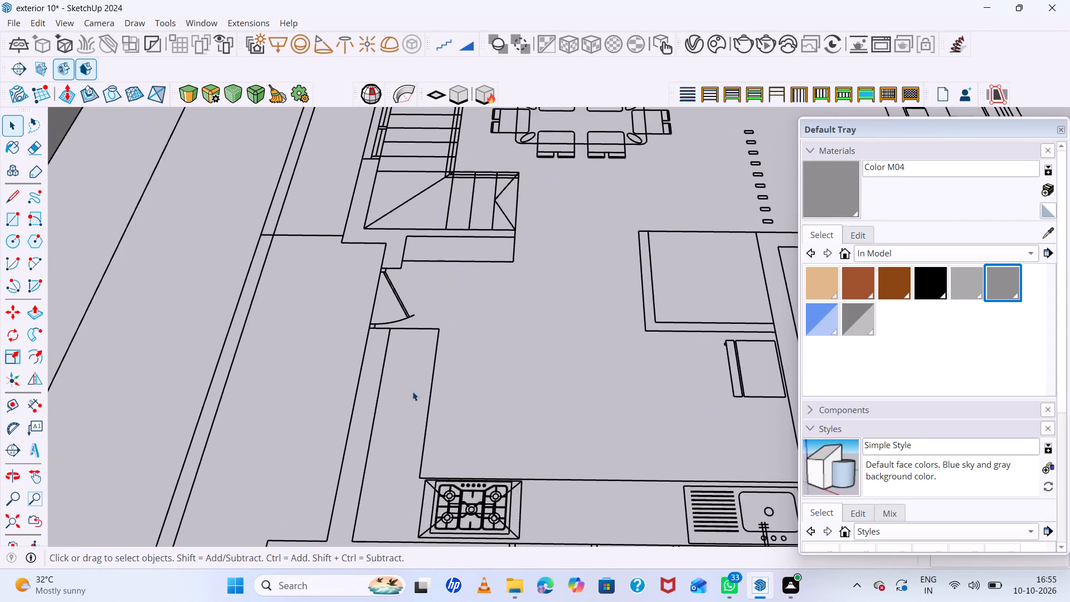
scroll(391, 367, up, 5)
scroll(391, 367, down, 11)
middle_drag(425, 405, 435, 428)
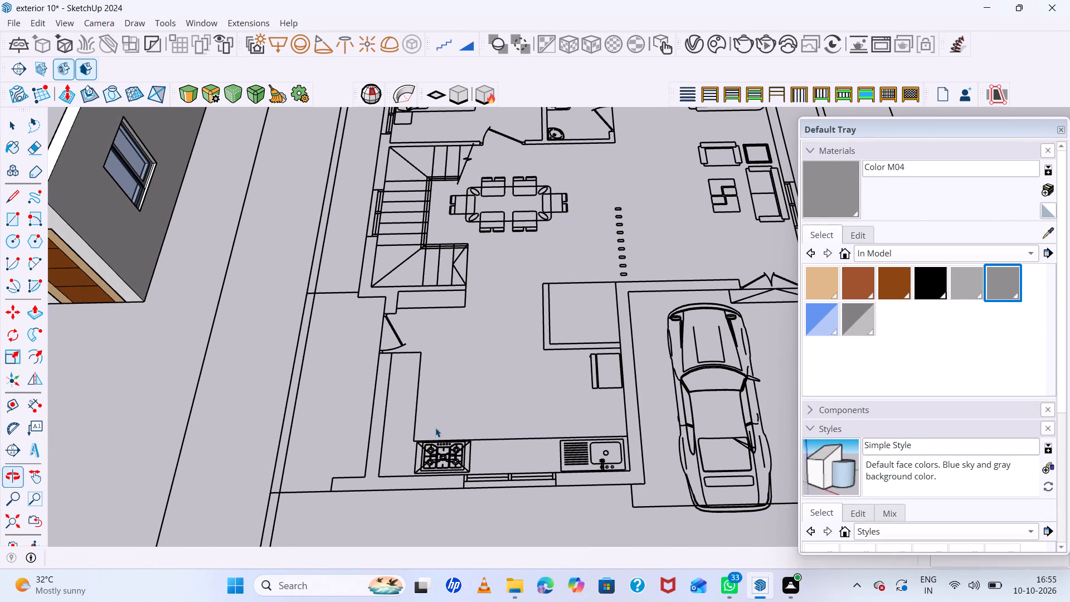
key(r)
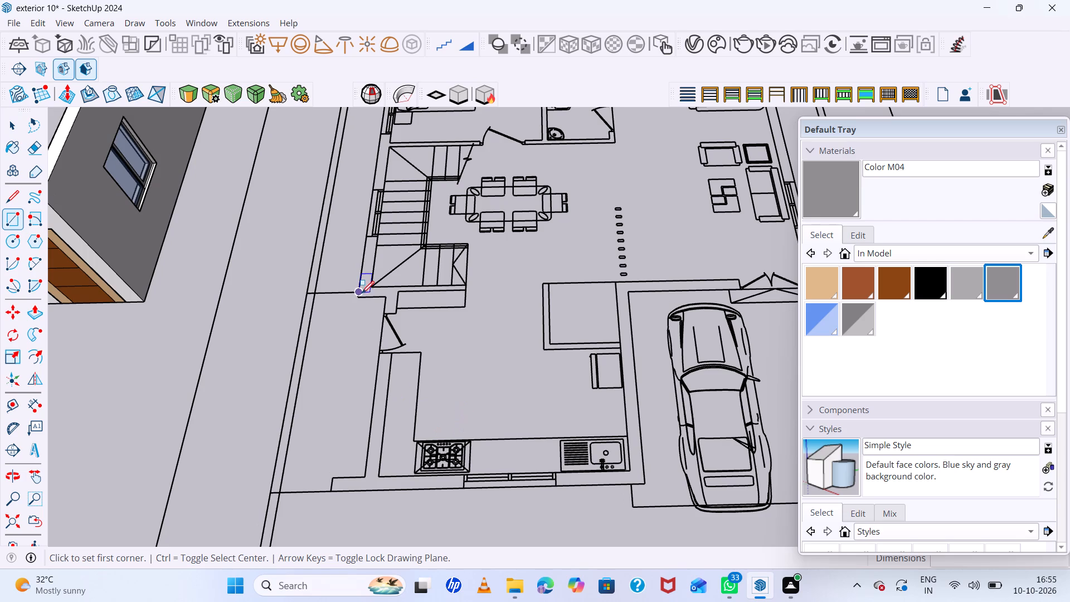
click(393, 357)
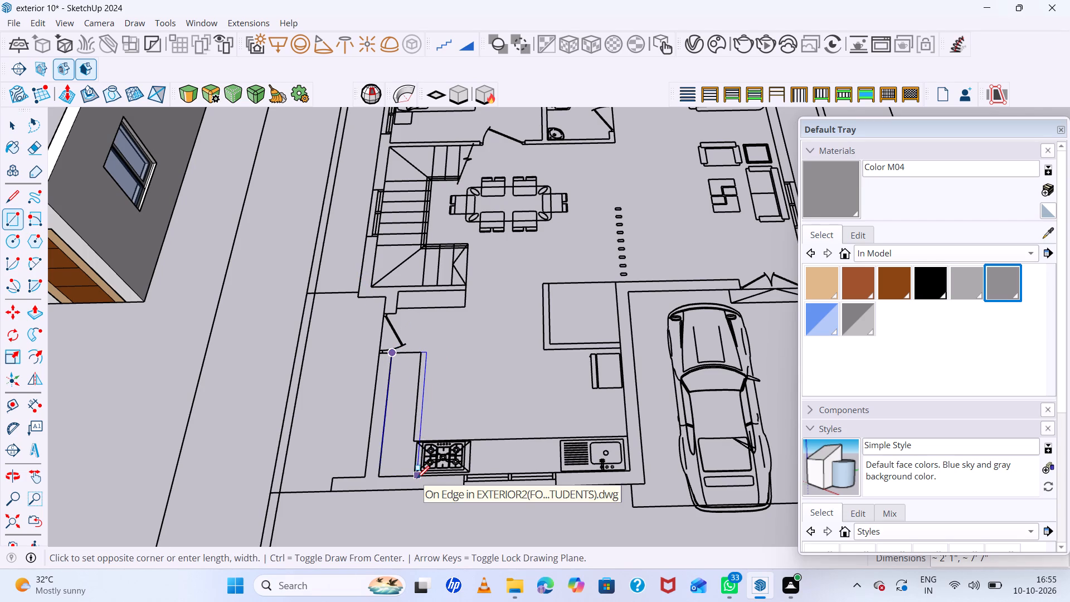
click(421, 357)
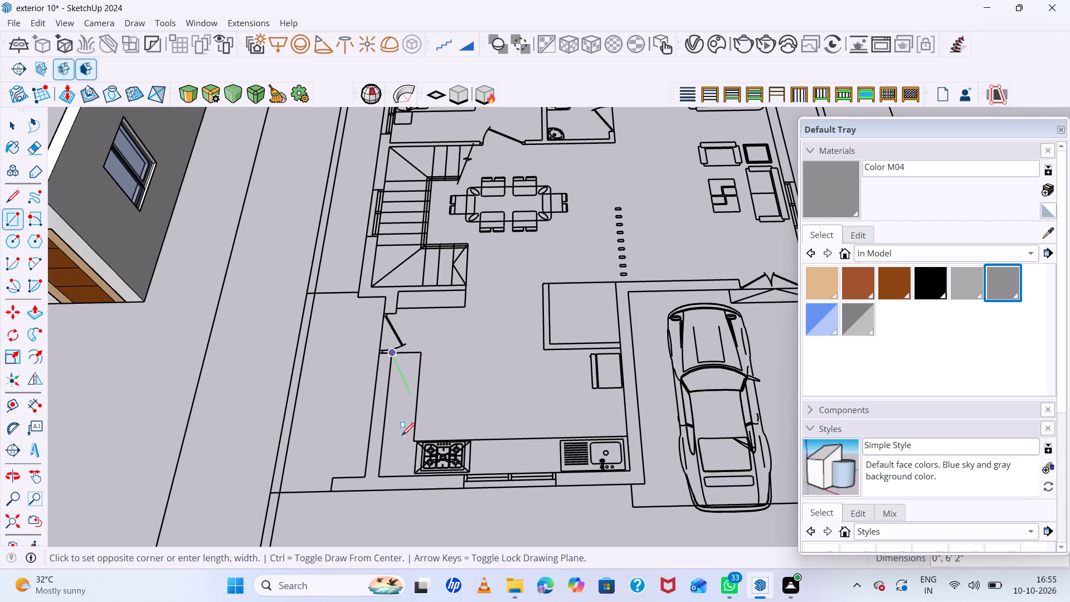
click(411, 441)
Draw a rectangle about 13' 9" by 2' over the plan's cooktop-and-sink counter, from the kitchen's outer corner to the car-porch wall.
scroll(355, 486, up, 4)
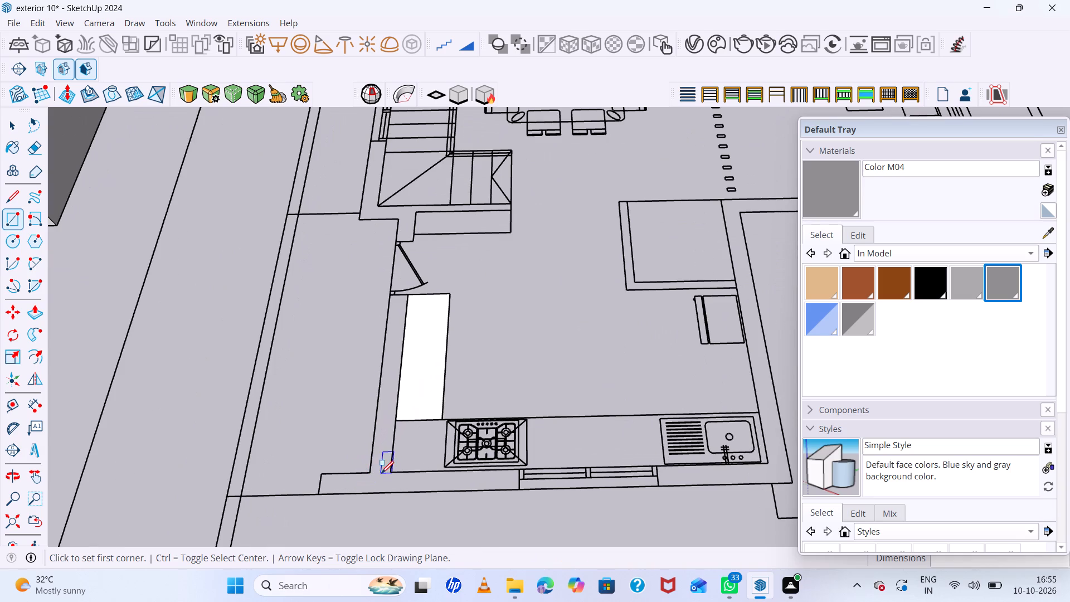
click(389, 474)
scroll(444, 415, down, 6)
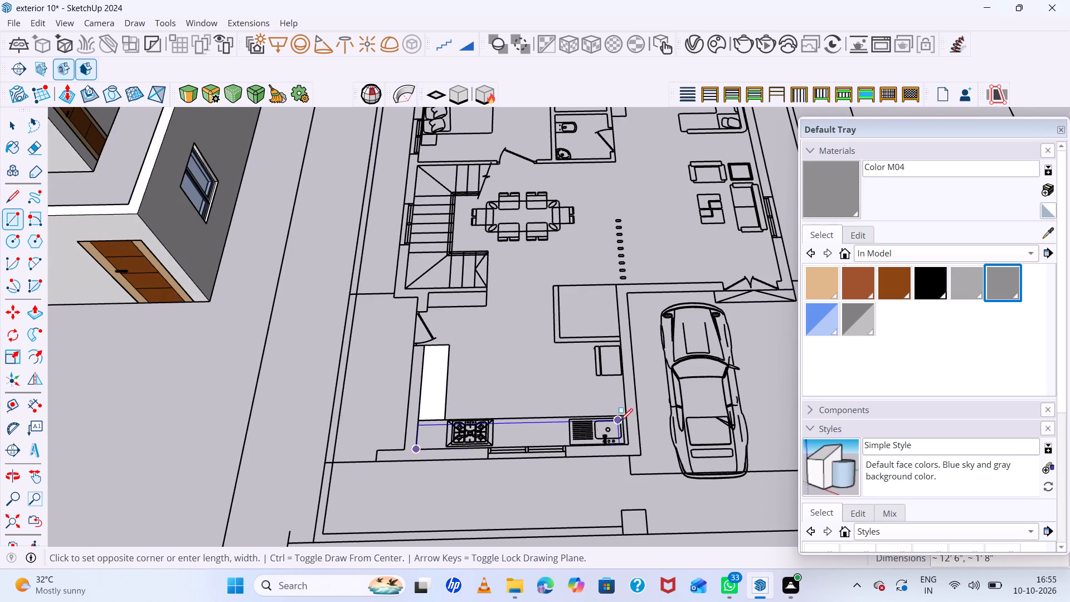
scroll(634, 420, up, 4)
click(622, 414)
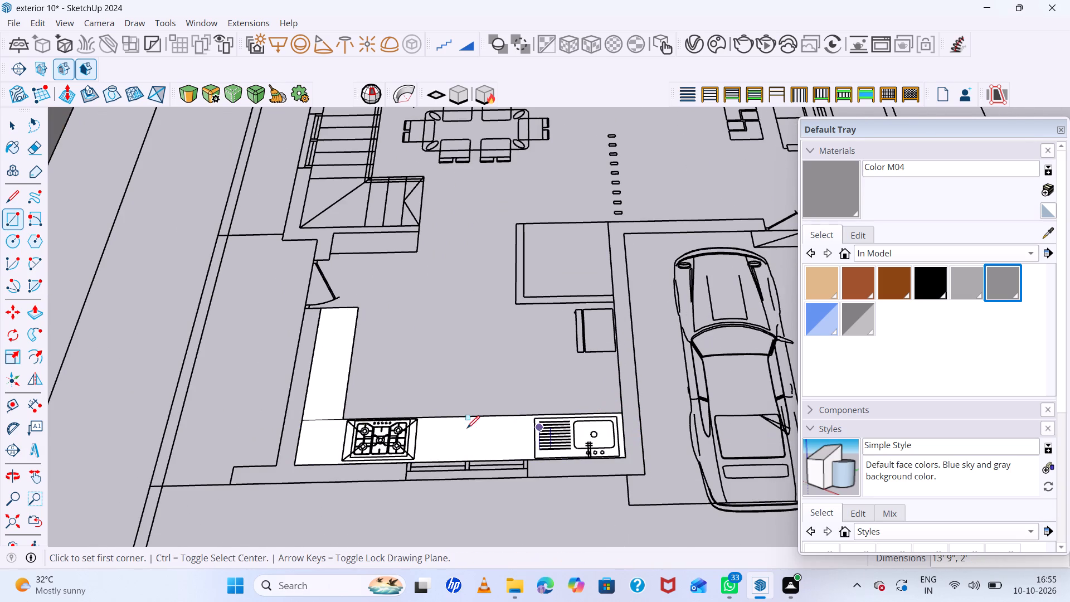
Erase the dividing edge between the two counter rectangles to make one L-shaped face.
key(e)
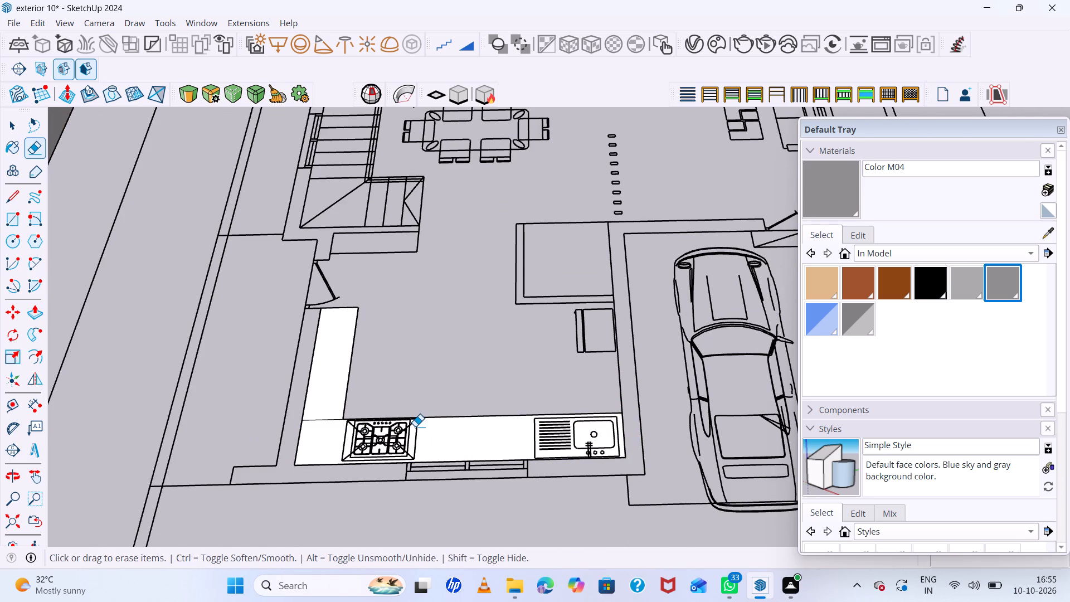
click(318, 420)
Extrude the L-shaped kitchen counter face up by 4'.
key(p)
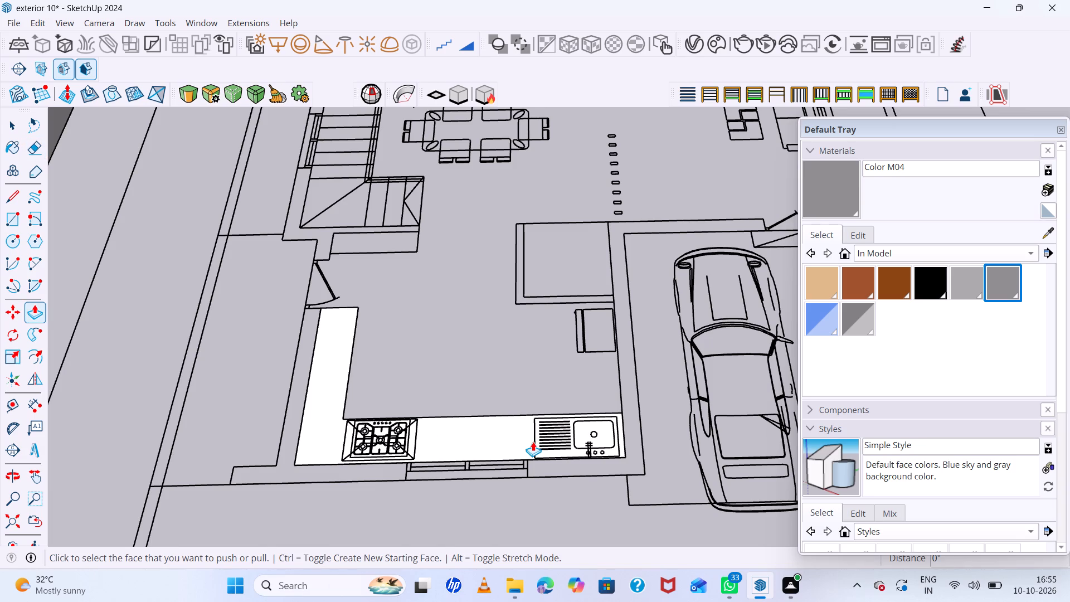
click(517, 450)
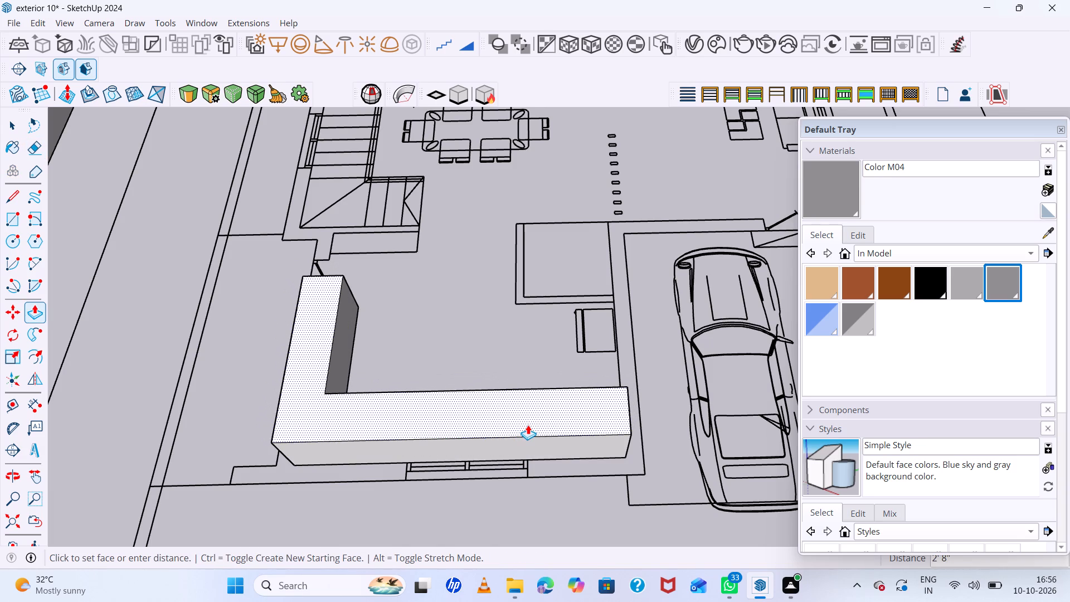
text(4')
key(Return)
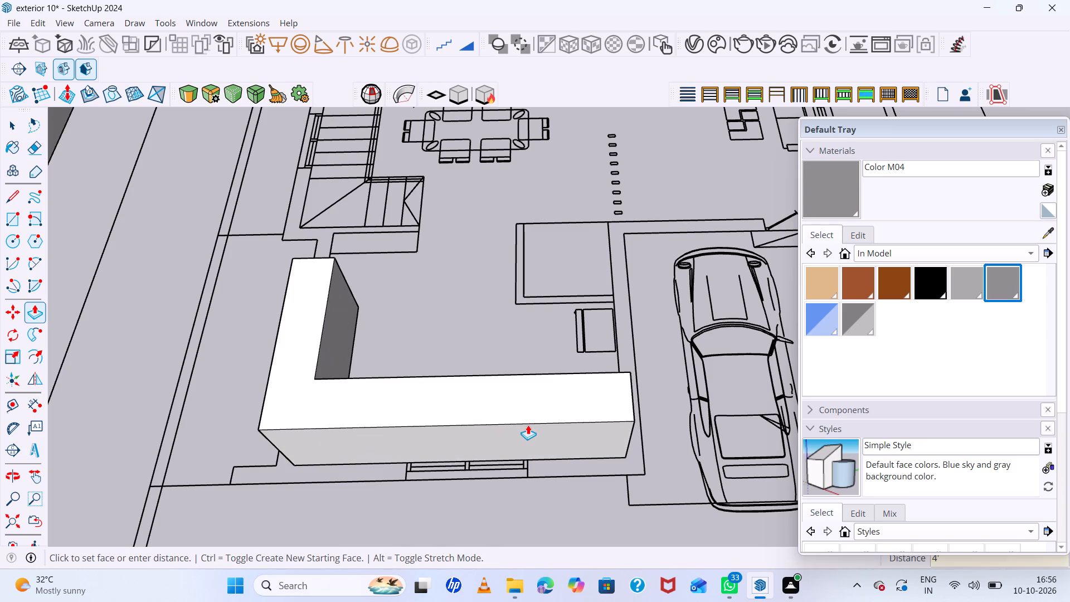
Select the whole raised L-shaped counter and make it a group.
middle_drag(293, 362, 147, 354)
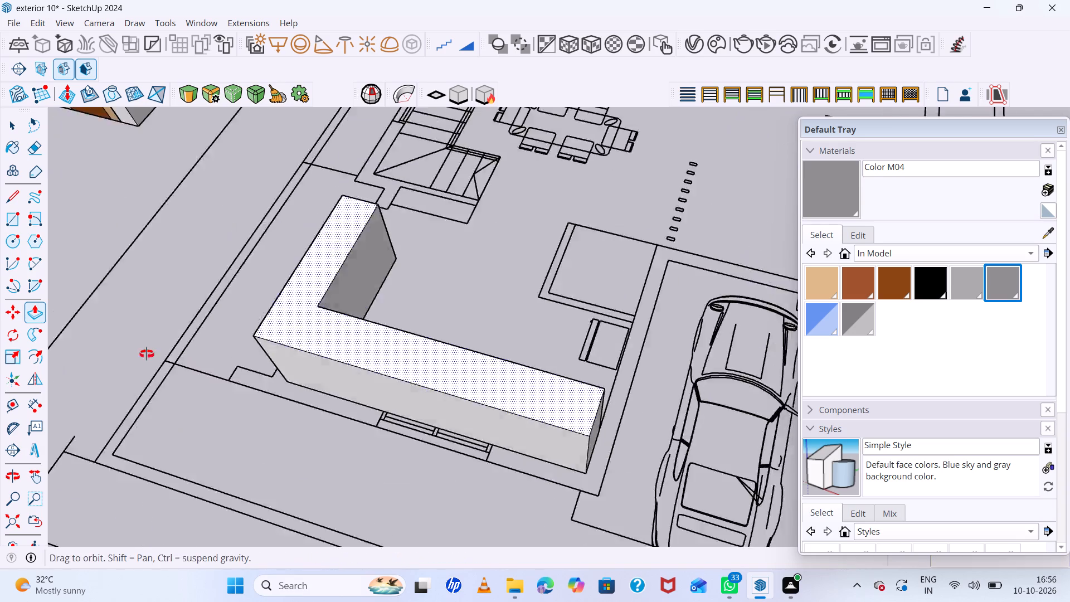
middle_drag(147, 354, 0, 333)
scroll(502, 305, down, 13)
middle_drag(530, 309, 99, 307)
scroll(479, 304, up, 6)
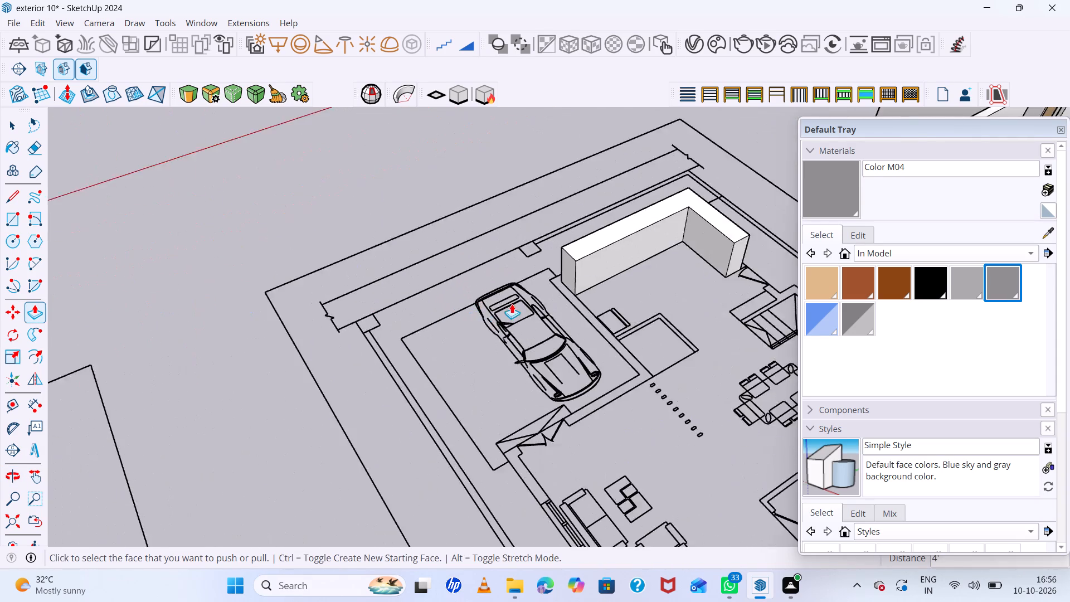
scroll(512, 304, up, 6)
scroll(488, 314, down, 15)
scroll(655, 308, up, 10)
scroll(555, 262, down, 6)
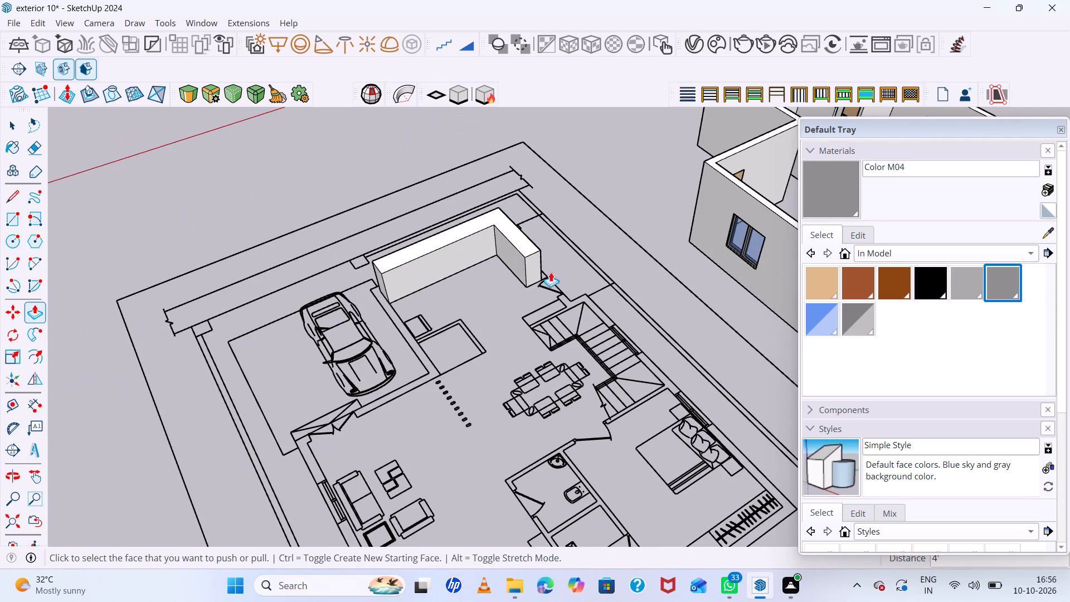
key(space)
triple_click(496, 226)
click(496, 226)
right_click(496, 226)
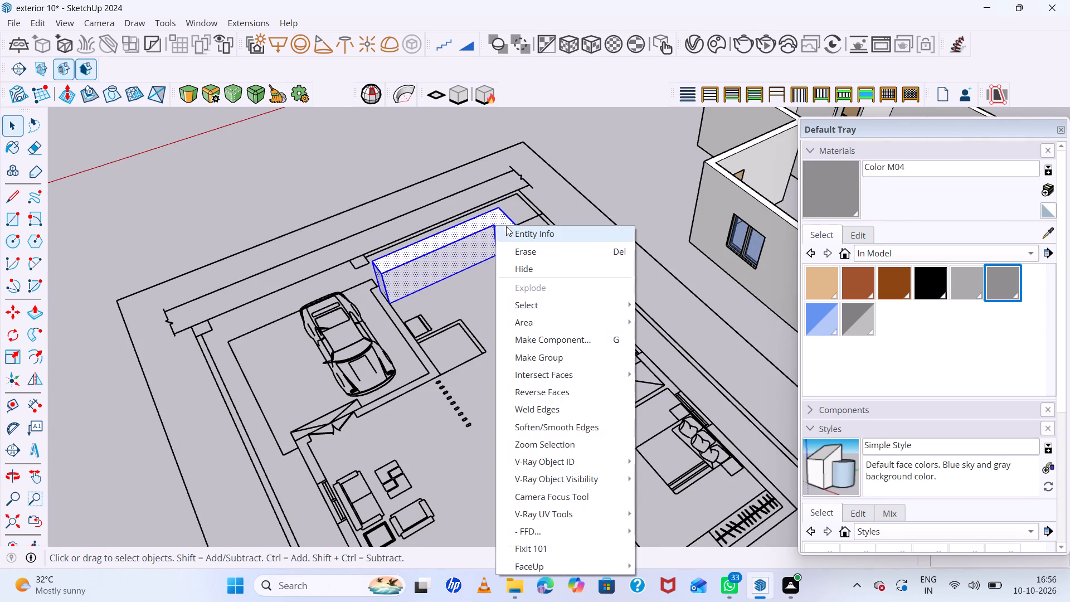
click(555, 357)
Display the model's hidden back edges and examine the counter group over the plan's sink and cooktop.
scroll(469, 263, up, 6)
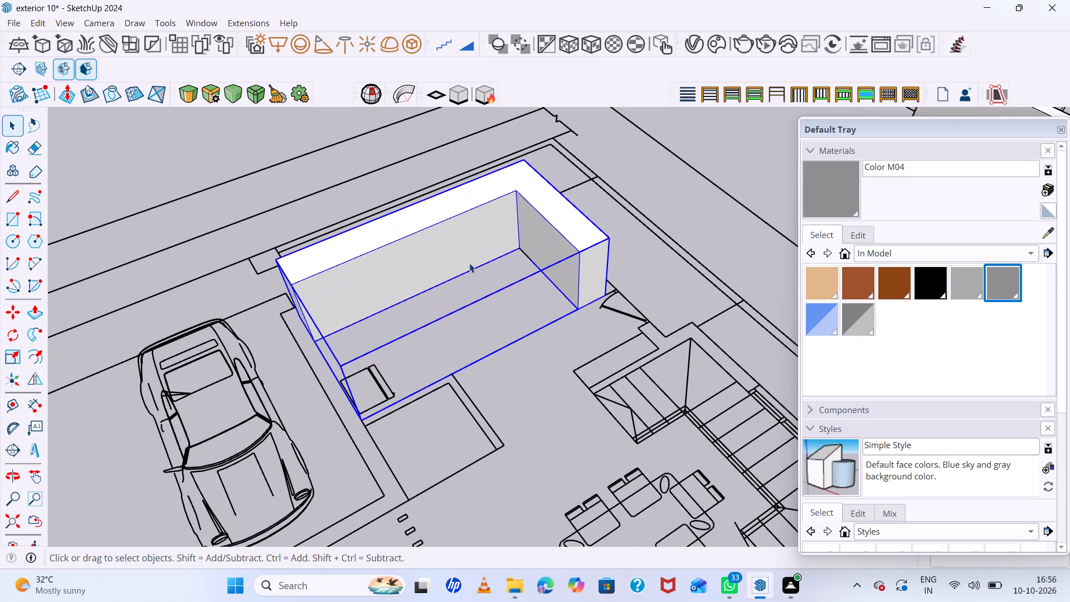
key(k)
scroll(429, 268, up, 12)
scroll(427, 268, down, 8)
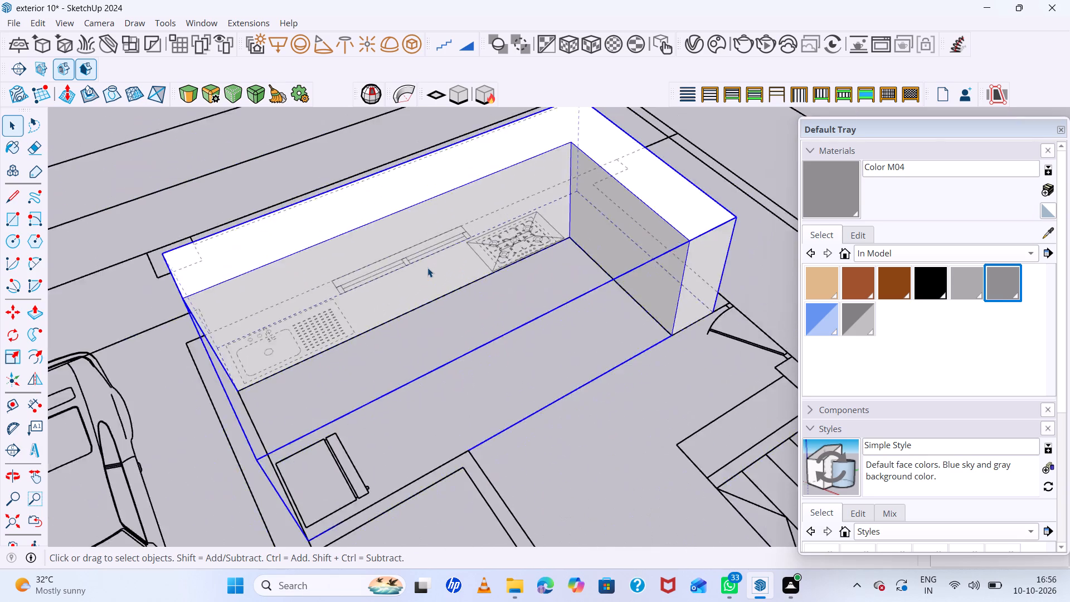
scroll(427, 268, down, 6)
scroll(425, 268, up, 1)
middle_drag(425, 266, 439, 221)
scroll(439, 221, down, 1)
scroll(378, 263, up, 10)
middle_drag(390, 290, 340, 371)
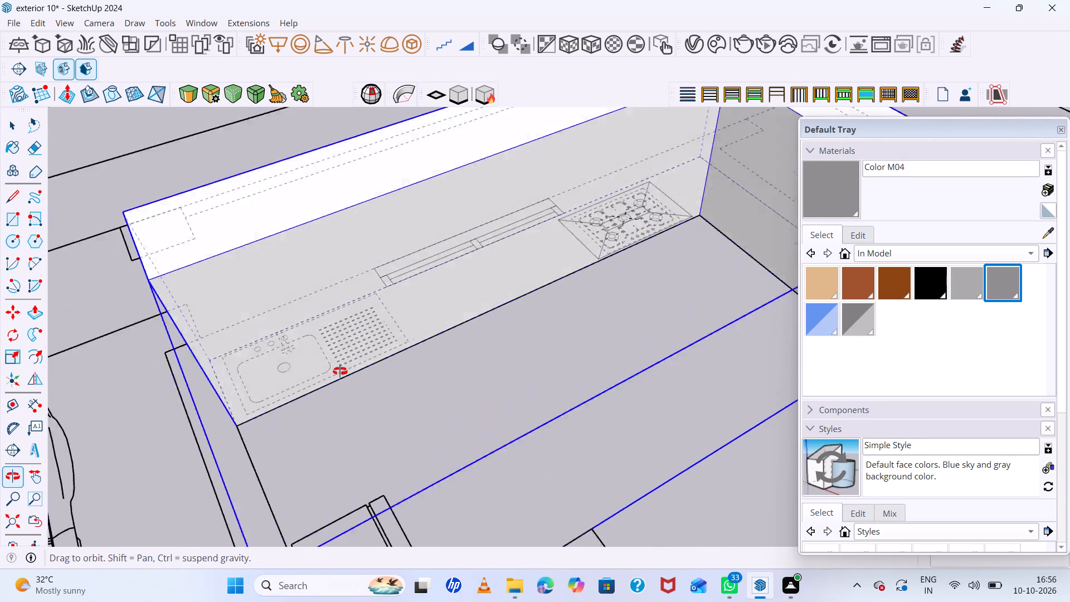
middle_drag(340, 371, 315, 428)
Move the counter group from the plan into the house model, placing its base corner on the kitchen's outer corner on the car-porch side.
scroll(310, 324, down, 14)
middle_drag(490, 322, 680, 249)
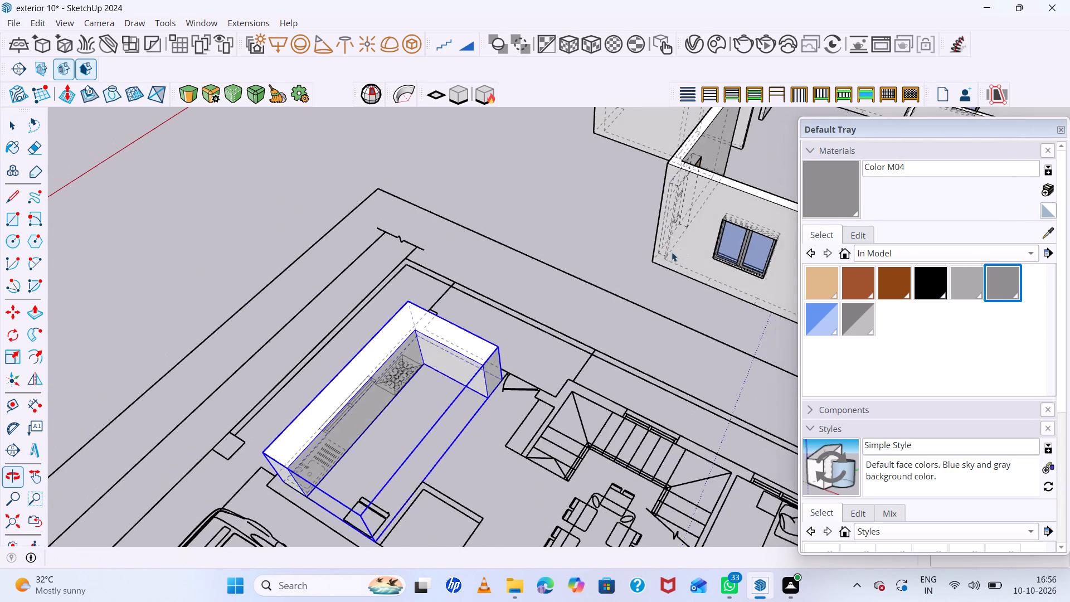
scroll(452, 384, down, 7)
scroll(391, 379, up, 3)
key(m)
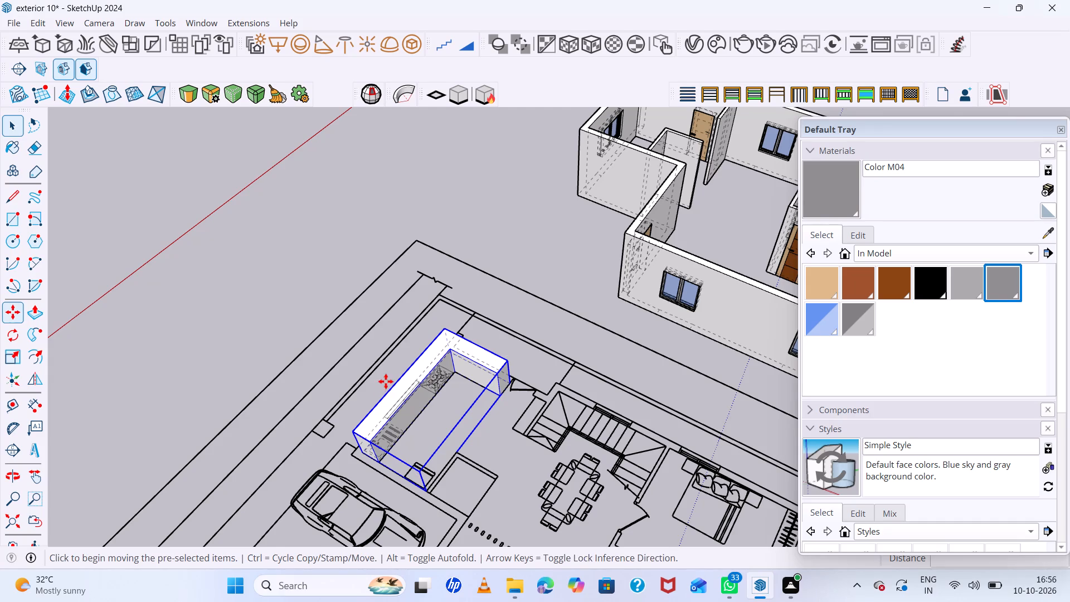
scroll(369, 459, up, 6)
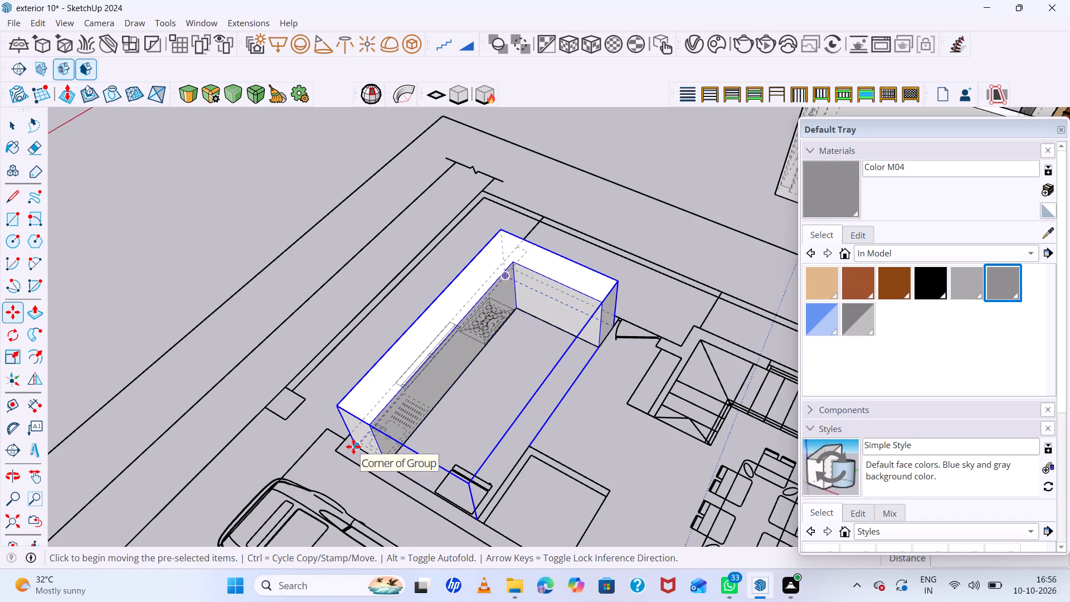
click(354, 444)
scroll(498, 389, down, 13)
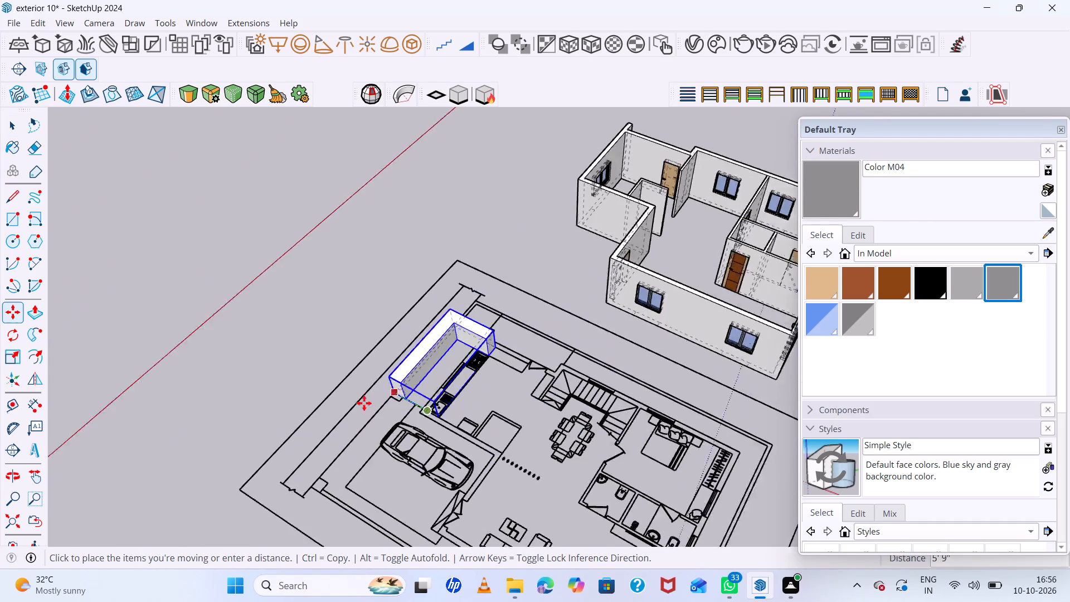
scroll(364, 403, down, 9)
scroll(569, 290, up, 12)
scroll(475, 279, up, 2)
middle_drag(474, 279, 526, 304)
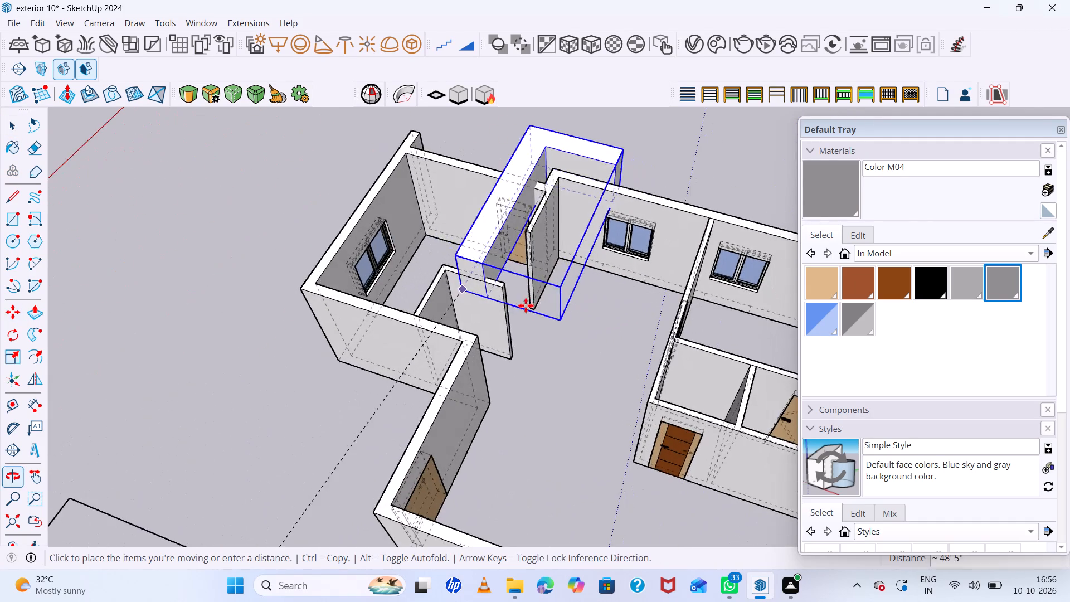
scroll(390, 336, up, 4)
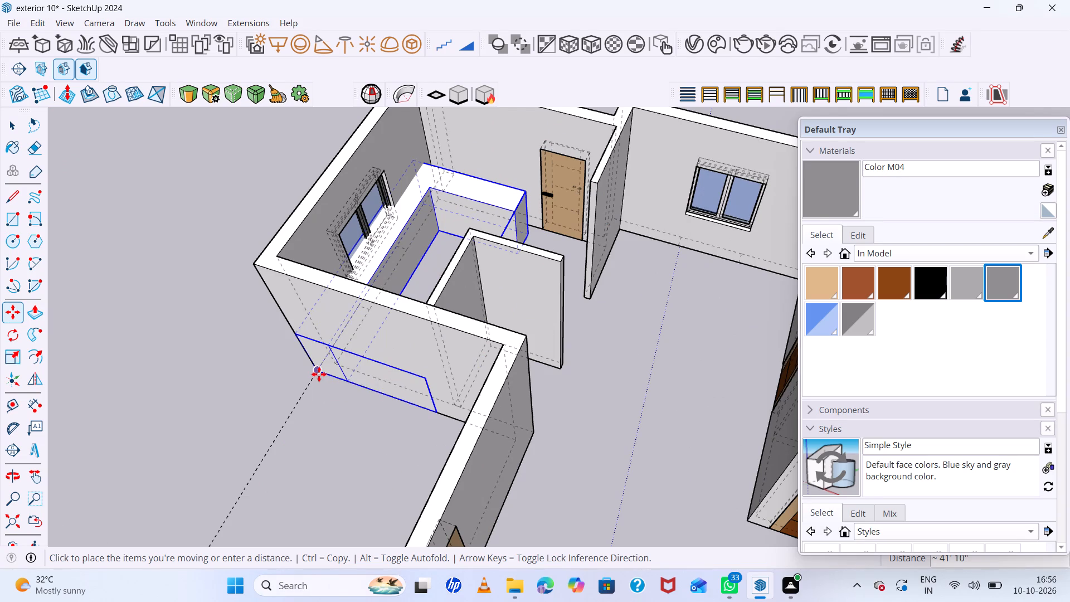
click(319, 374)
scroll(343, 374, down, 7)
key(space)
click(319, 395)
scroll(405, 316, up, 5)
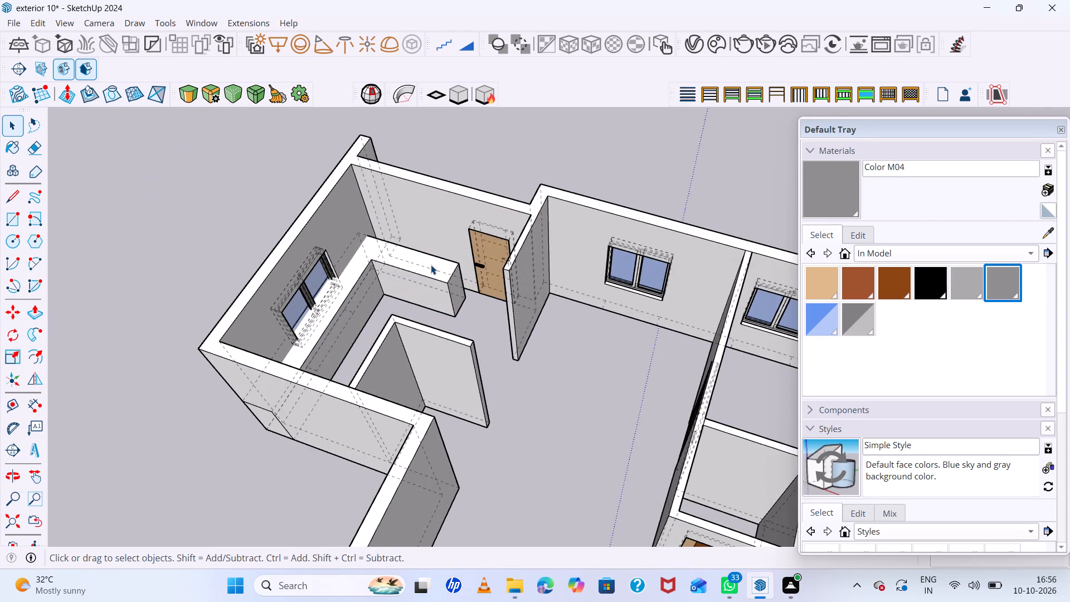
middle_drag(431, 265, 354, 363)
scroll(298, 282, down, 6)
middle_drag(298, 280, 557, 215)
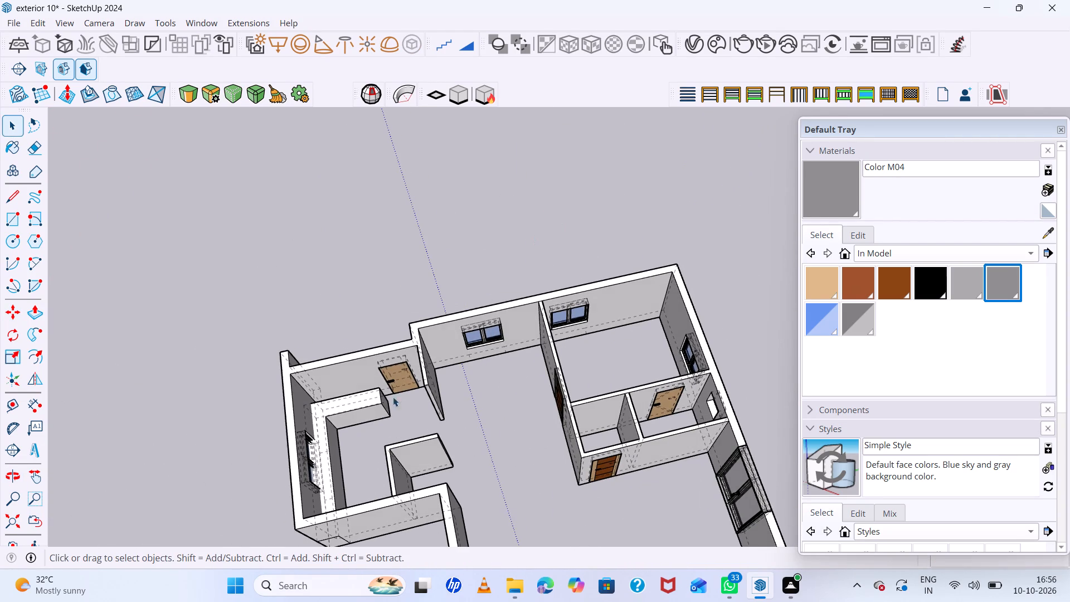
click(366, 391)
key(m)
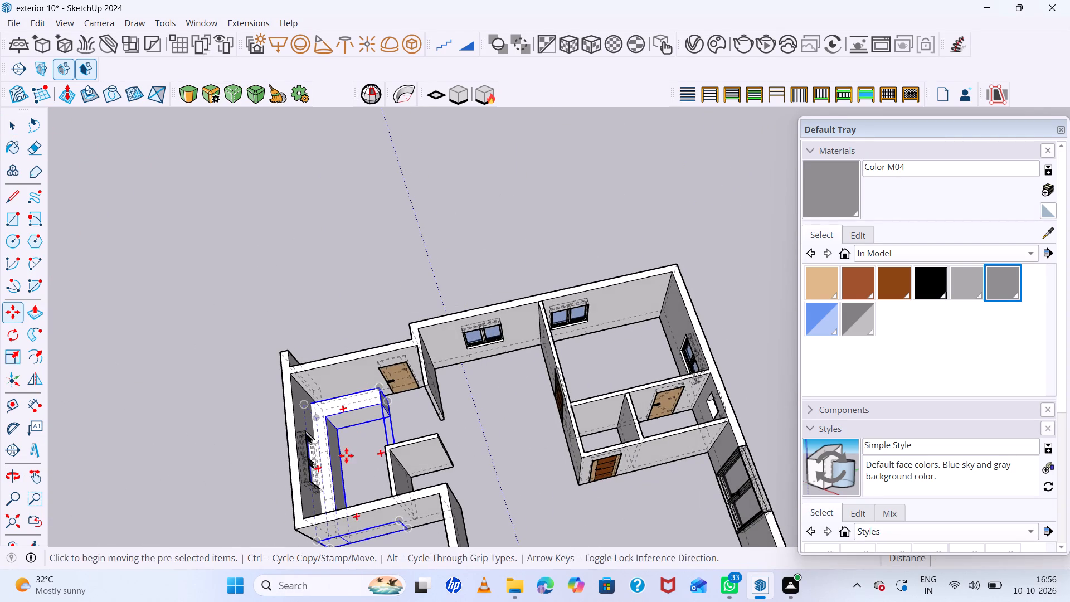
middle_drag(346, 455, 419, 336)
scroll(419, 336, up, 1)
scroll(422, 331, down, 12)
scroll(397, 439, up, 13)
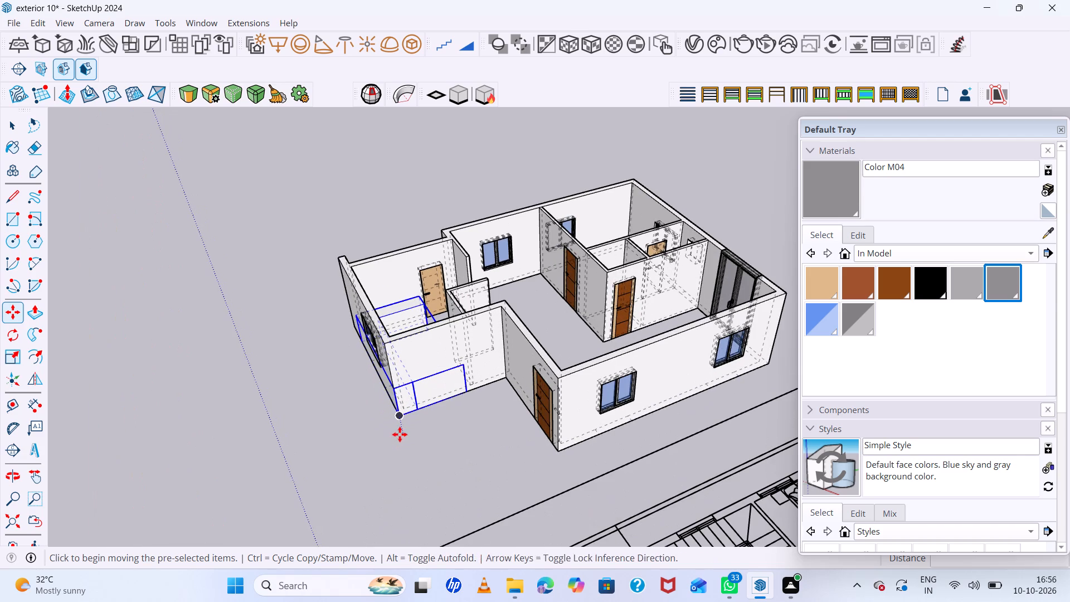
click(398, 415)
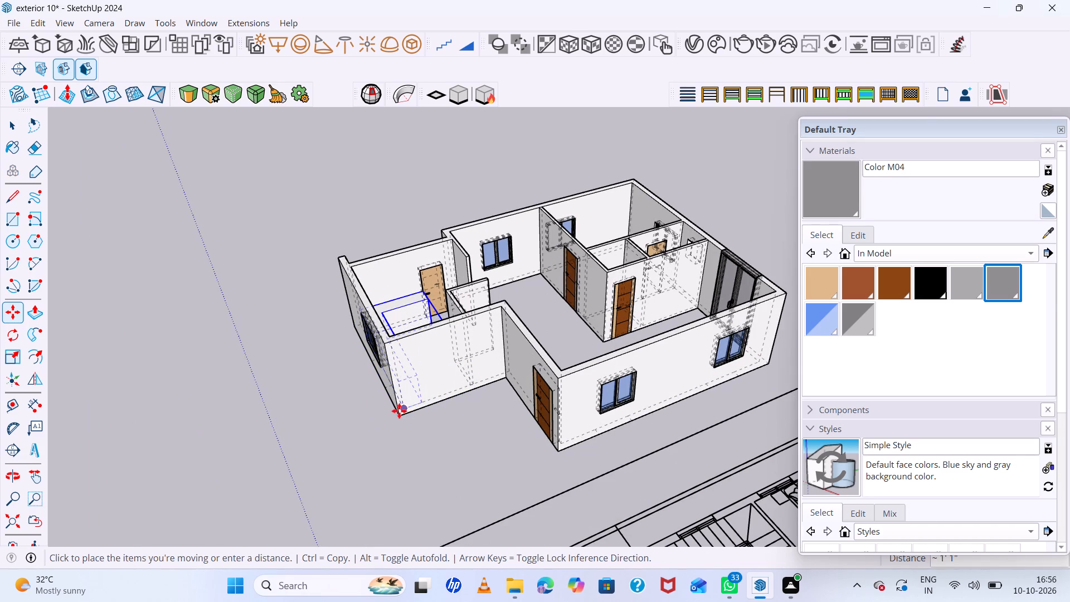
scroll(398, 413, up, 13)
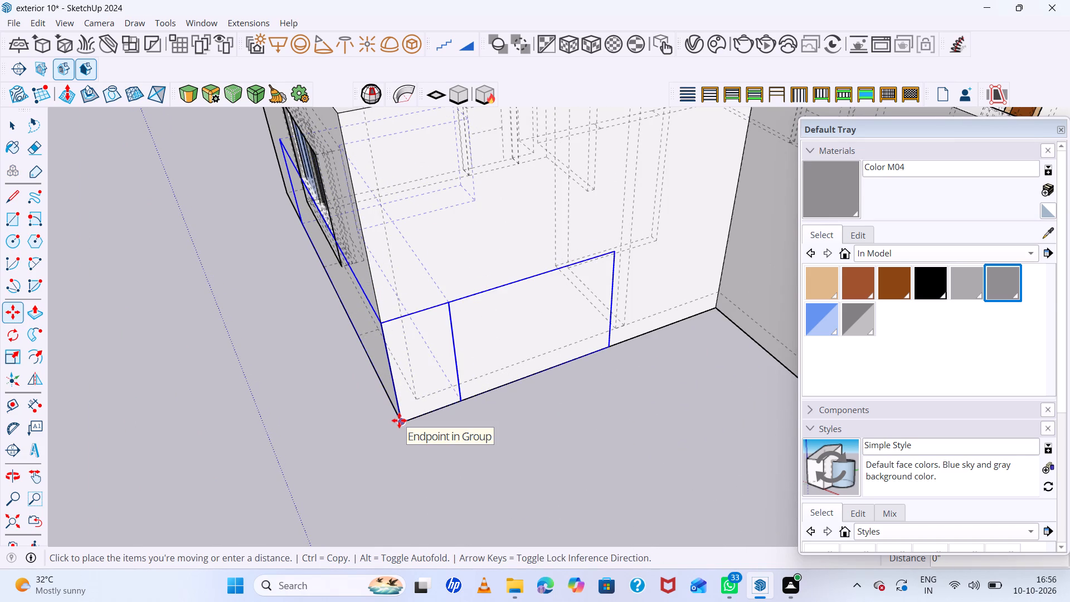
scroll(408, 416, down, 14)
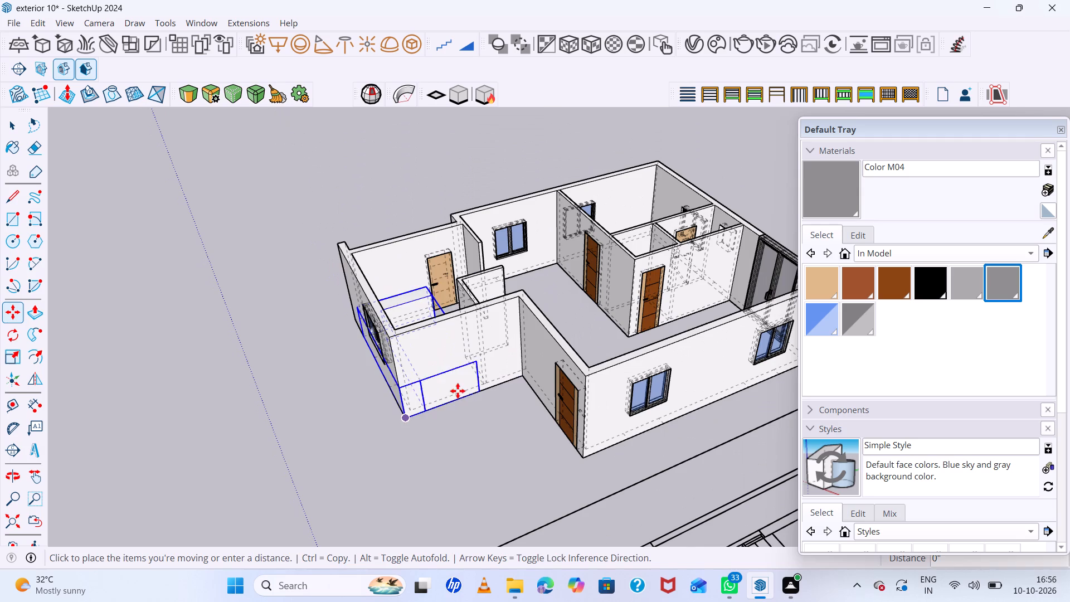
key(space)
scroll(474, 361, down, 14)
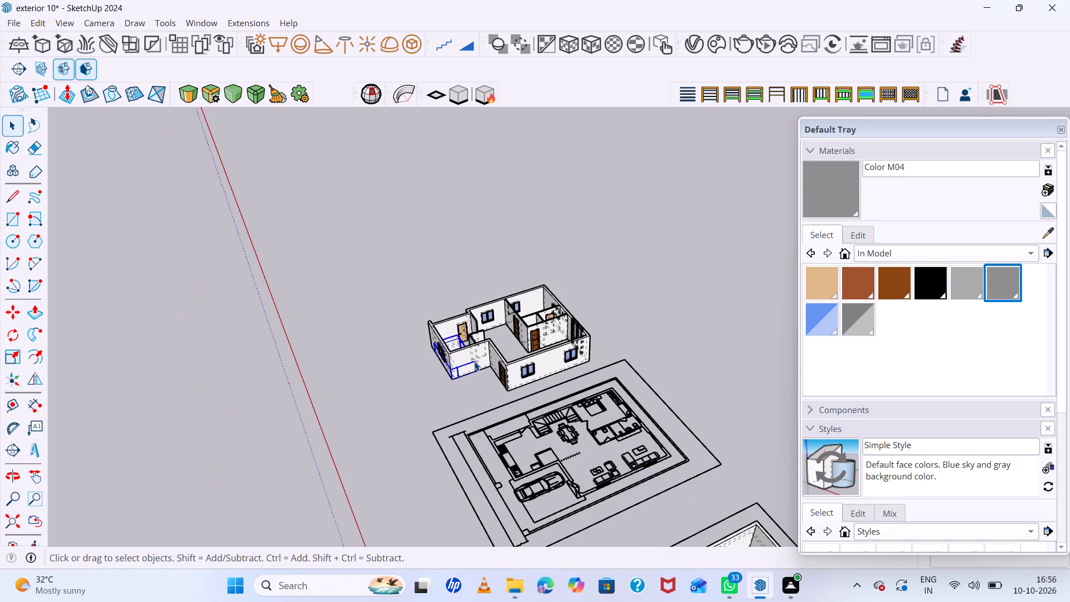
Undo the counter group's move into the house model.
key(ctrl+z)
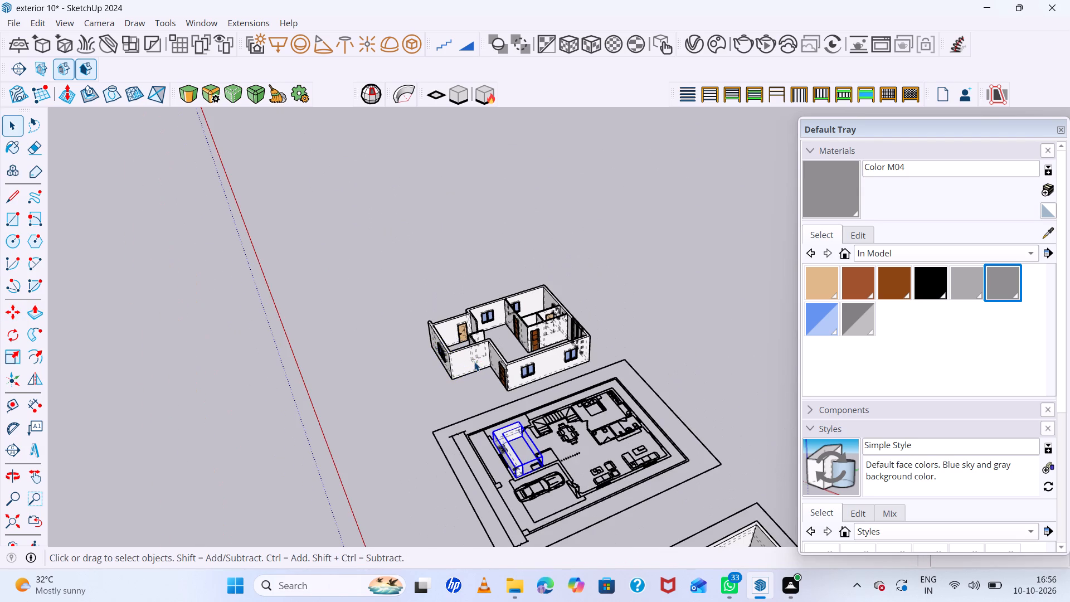
Move the counter group from the plan into the house model, matching the plan's outer wall corner beside the main entrance to the model's corner.
scroll(537, 464, up, 11)
middle_drag(537, 464, 602, 391)
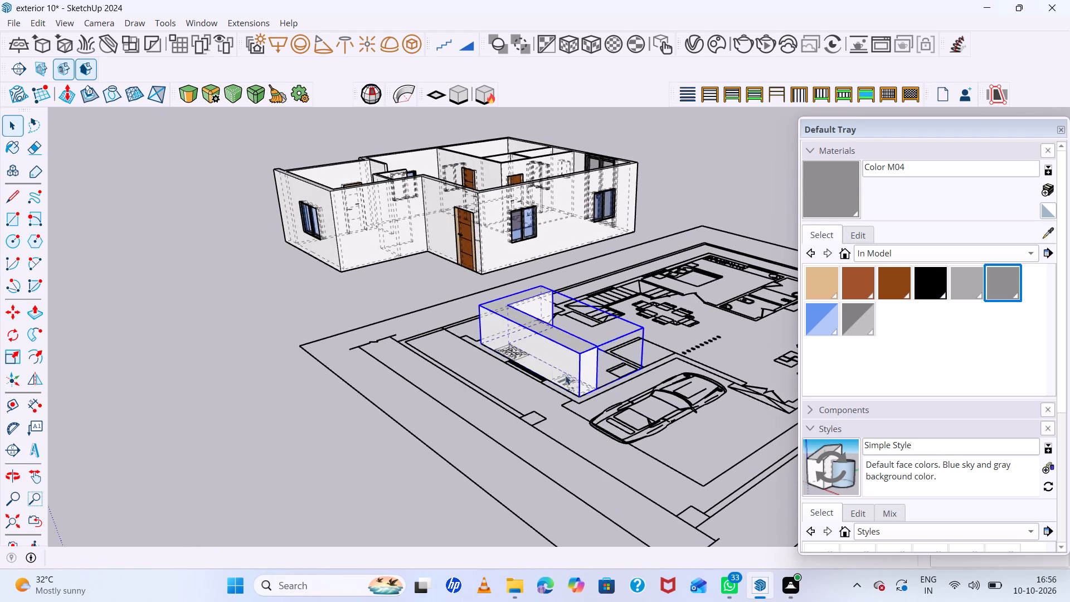
scroll(534, 367, down, 7)
middle_drag(533, 371, 518, 432)
key(m)
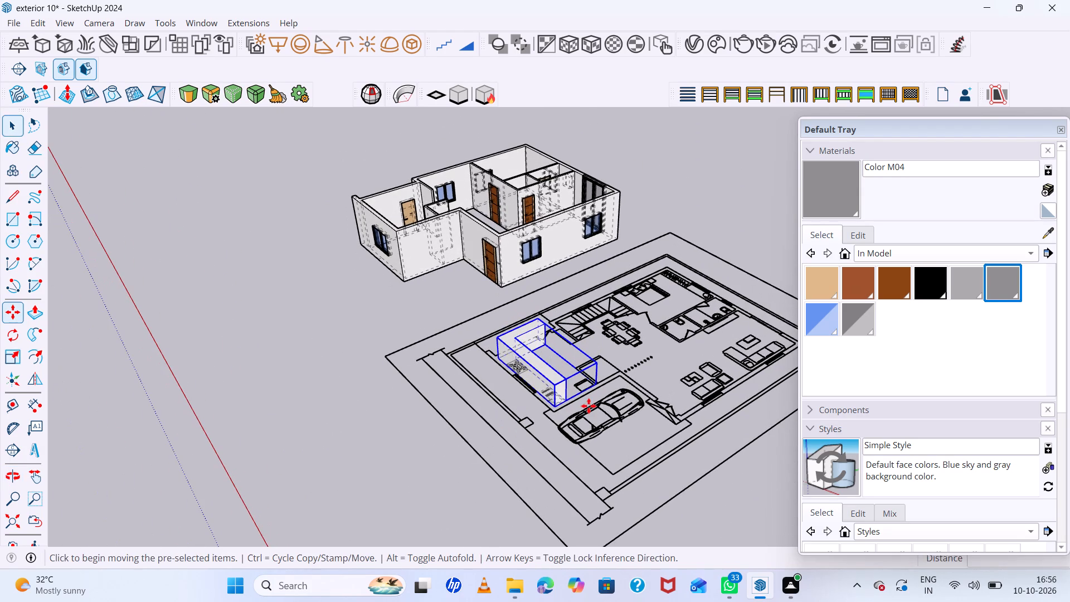
scroll(608, 477, up, 5)
scroll(747, 376, up, 7)
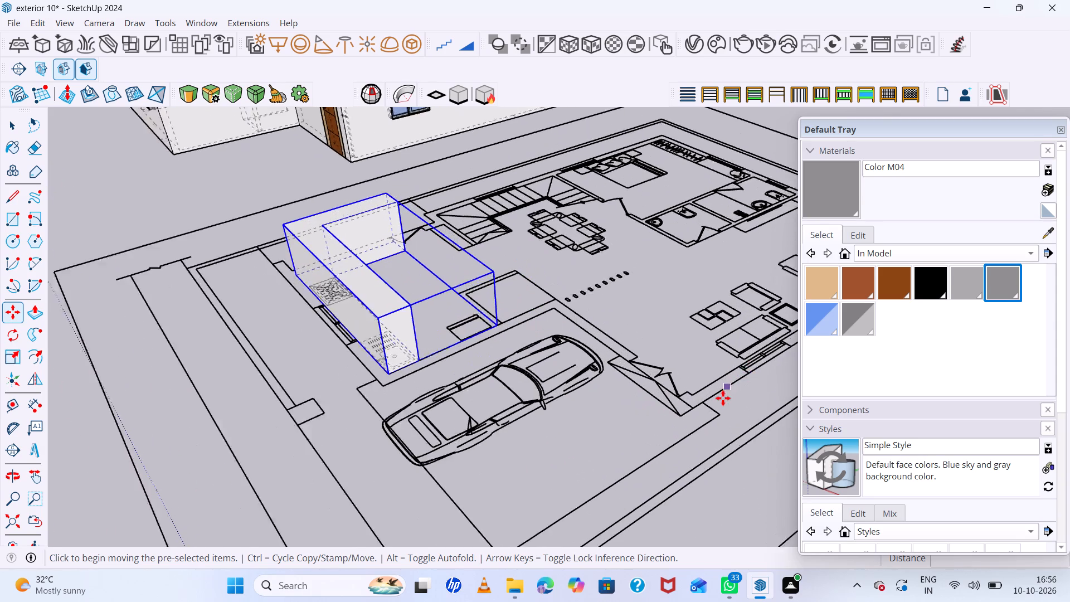
scroll(723, 398, up, 2)
click(679, 412)
scroll(505, 322, down, 3)
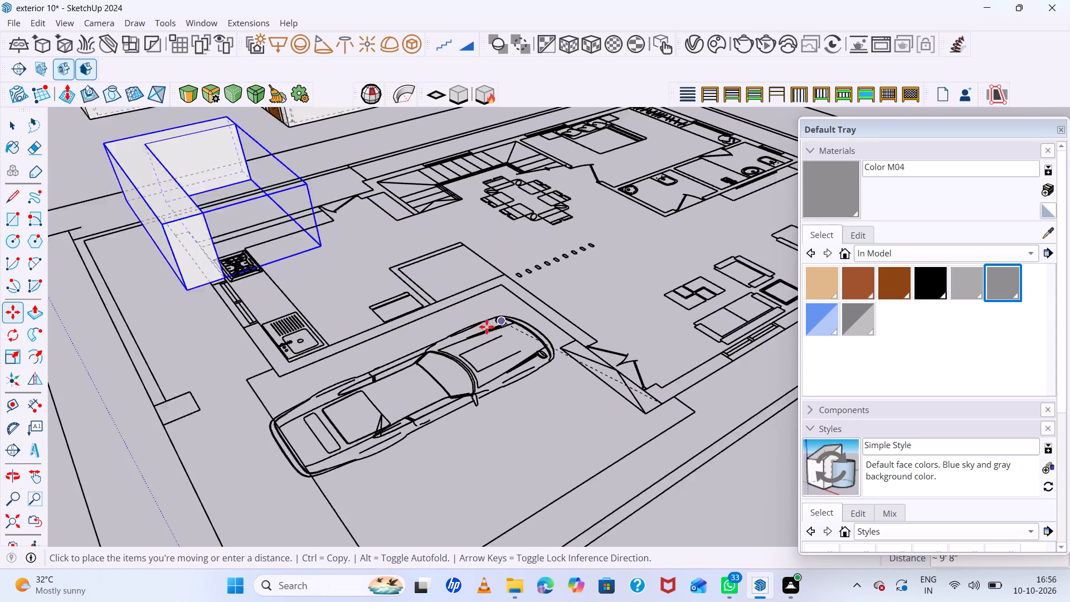
scroll(487, 327, down, 17)
scroll(453, 252, up, 5)
scroll(405, 243, up, 5)
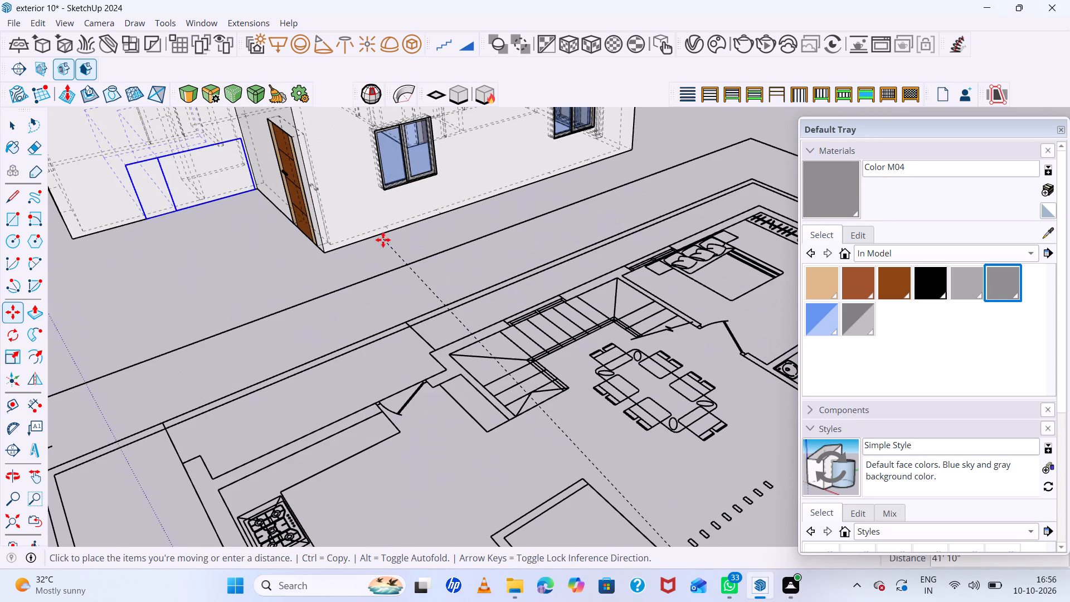
click(325, 253)
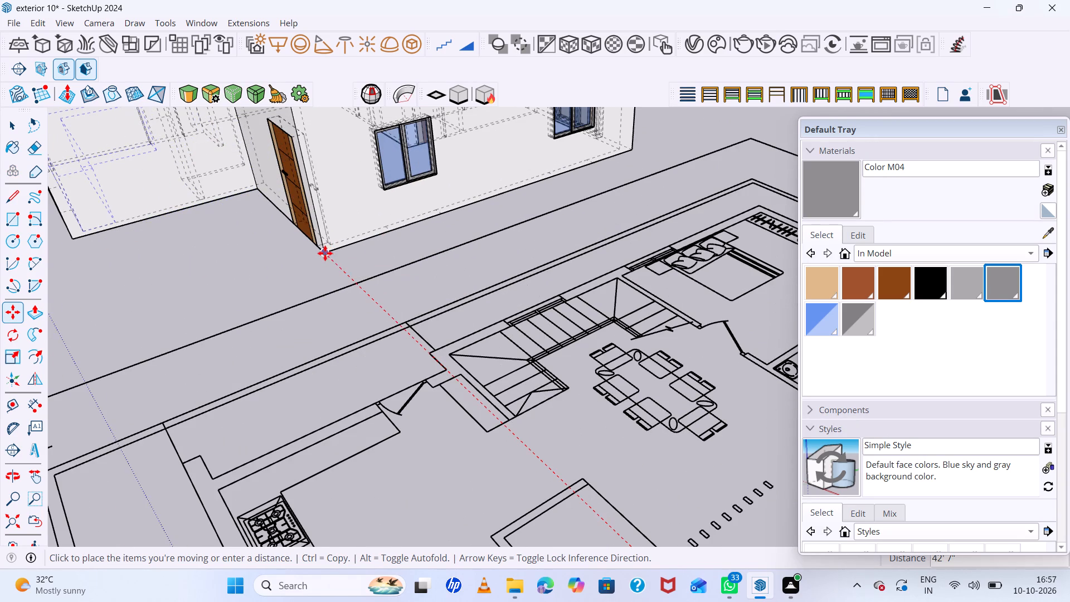
scroll(357, 301, down, 13)
middle_drag(374, 284, 203, 433)
scroll(236, 401, up, 1)
scroll(282, 204, down, 9)
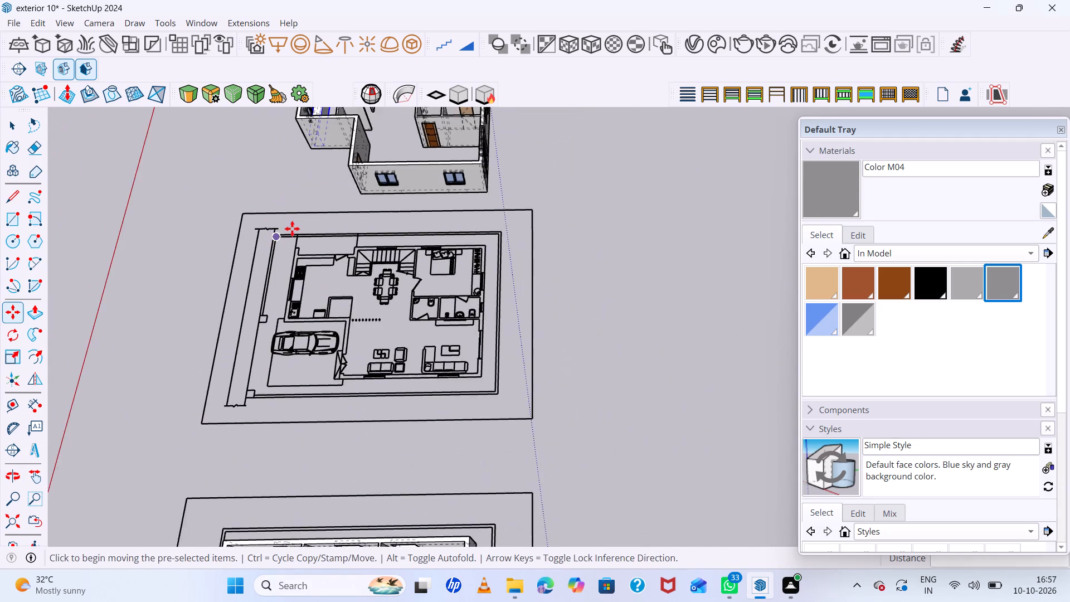
scroll(292, 229, down, 5)
scroll(334, 94, up, 7)
key(space)
click(254, 197)
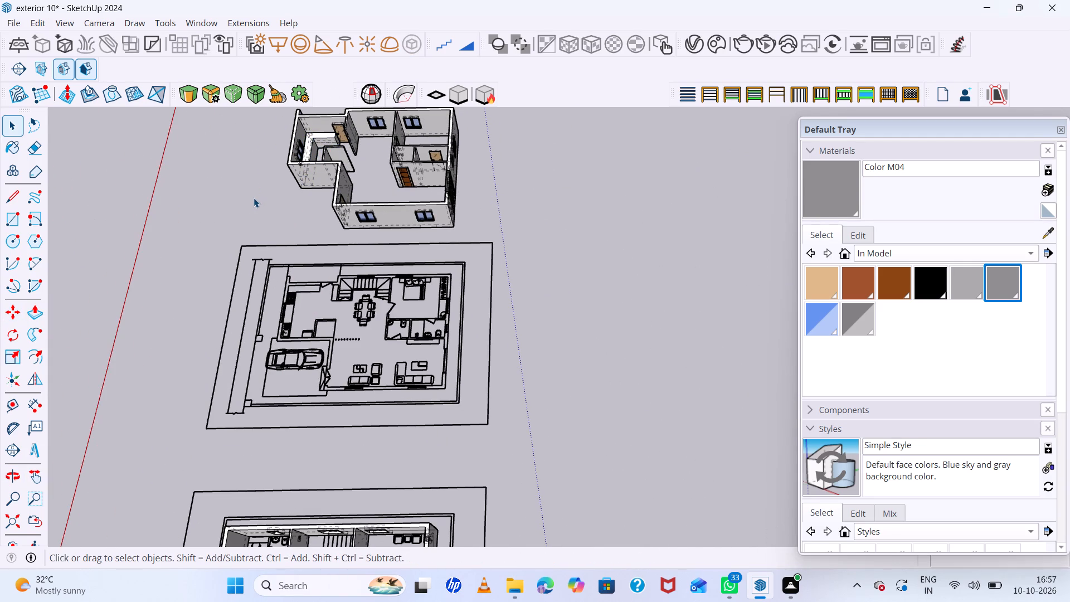
Turn off the display of the model's hidden back edges.
key(k)
Examine the placed counter inside the kitchen, especially its end beside the kitchen door.
scroll(261, 204, down, 6)
scroll(294, 208, up, 11)
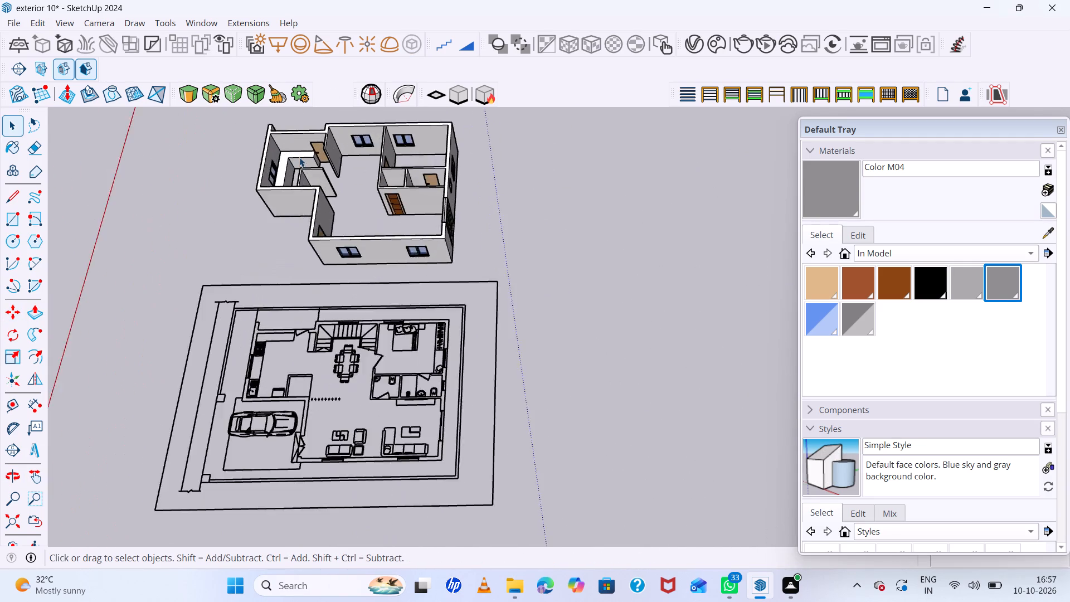
scroll(299, 157, up, 13)
middle_drag(298, 158, 398, 251)
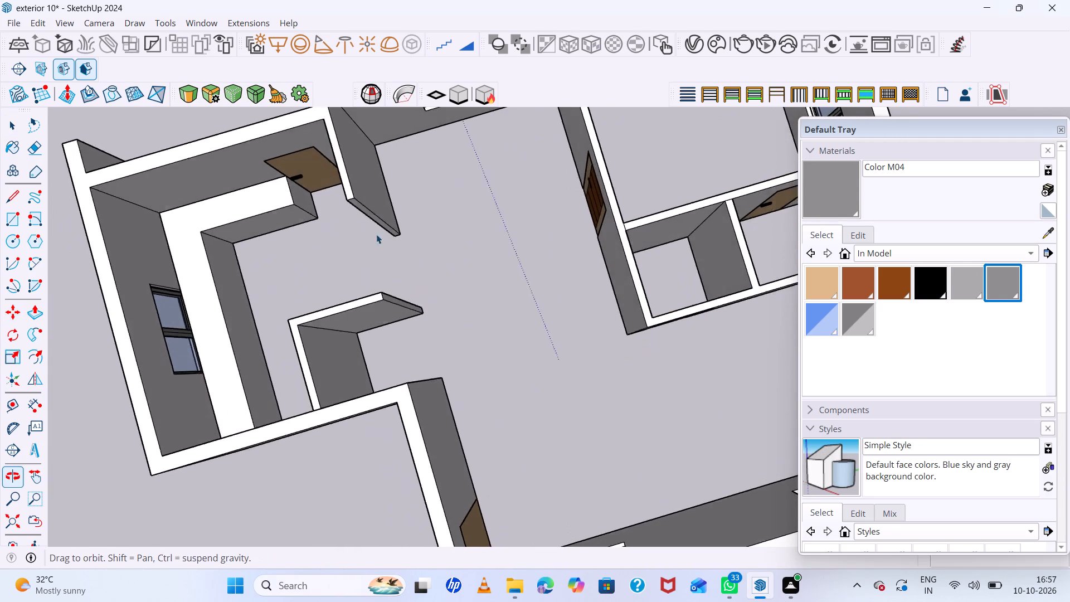
scroll(318, 190, up, 10)
click(286, 187)
scroll(286, 187, up, 5)
double_click(286, 187)
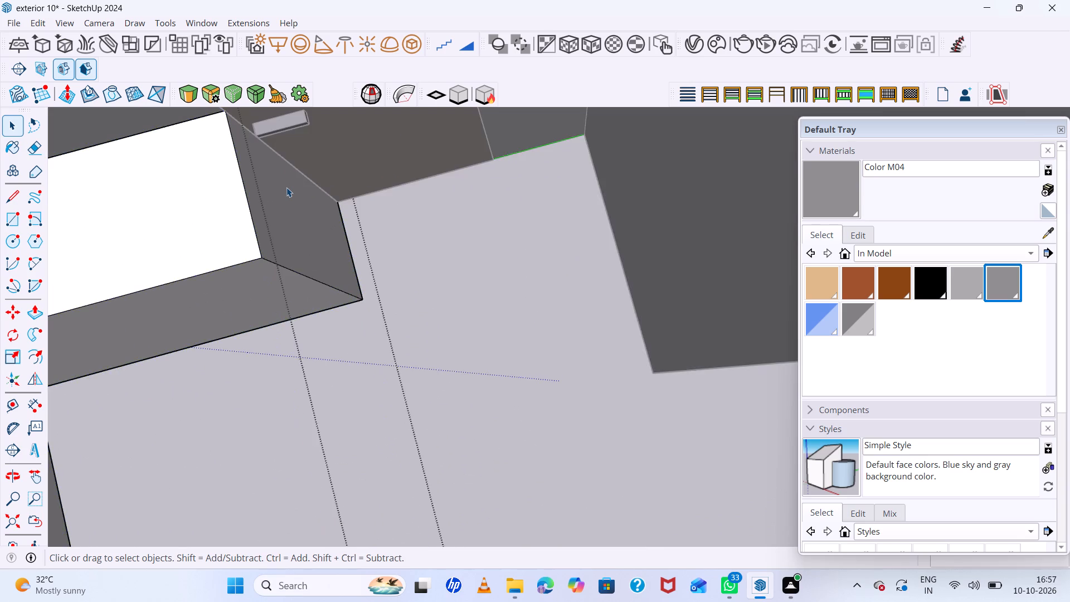
scroll(286, 187, up, 4)
scroll(288, 190, down, 4)
click(415, 256)
key(space)
scroll(422, 267, down, 6)
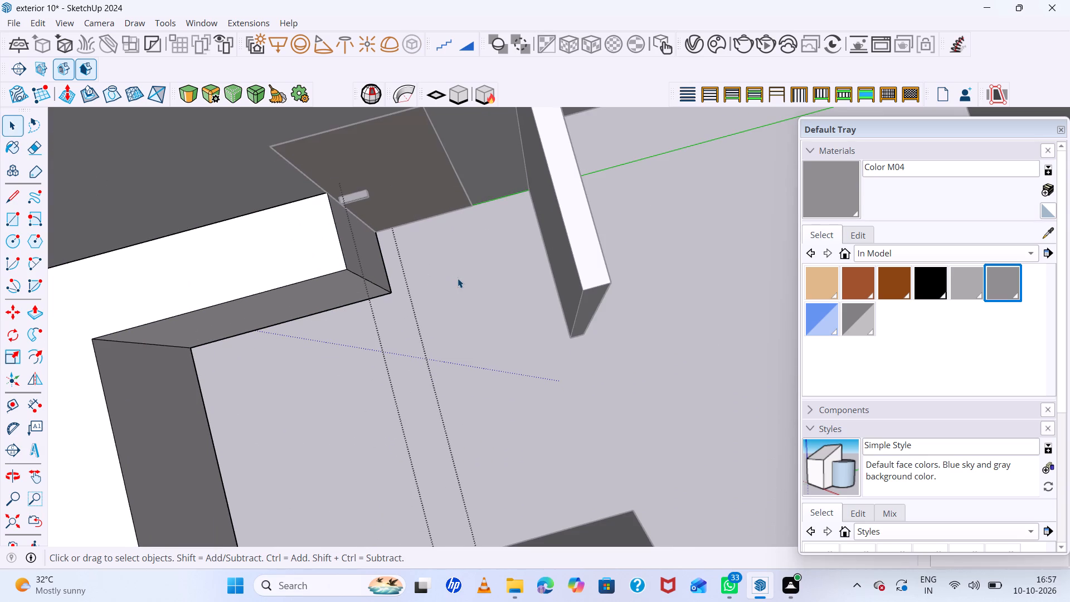
key(space)
scroll(464, 312, down, 13)
click(328, 204)
scroll(325, 201, down, 5)
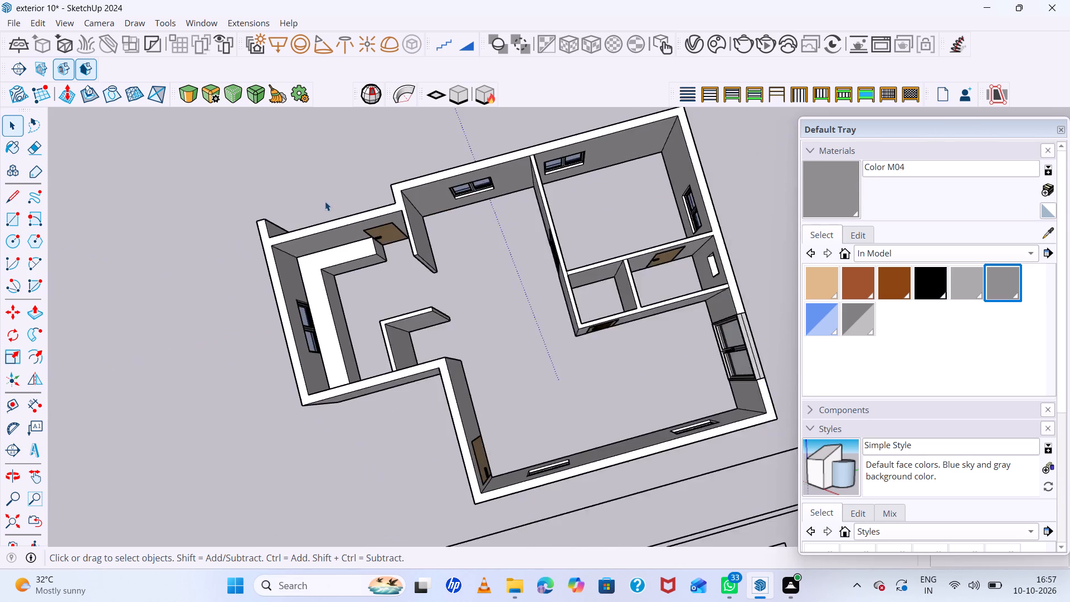
Examine the house model's rooms, partitions and openings from several sides.
scroll(325, 201, down, 16)
middle_drag(414, 269, 541, 180)
scroll(343, 223, up, 13)
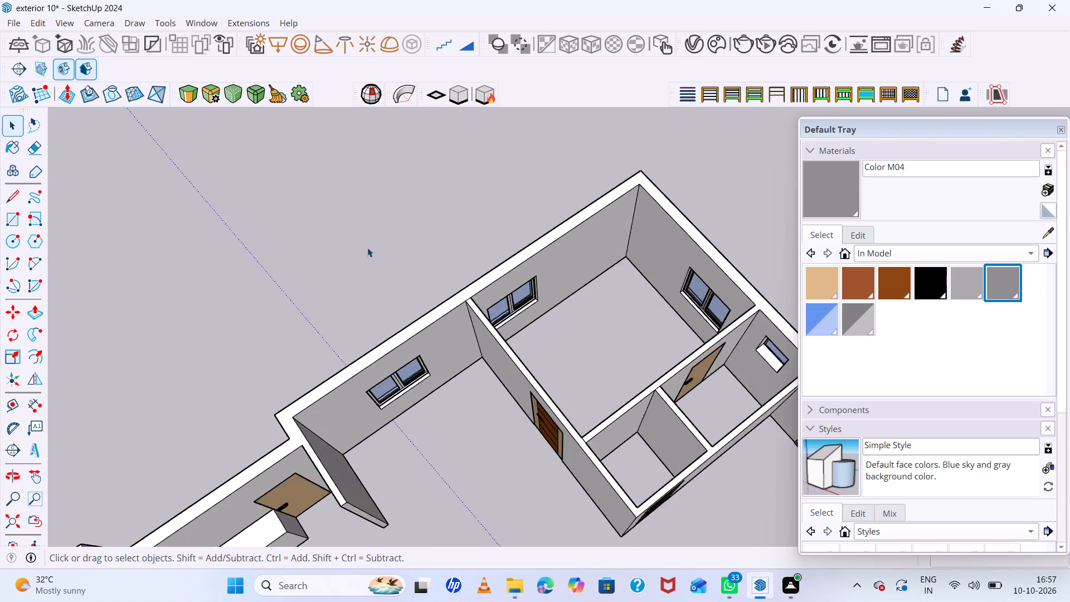
scroll(368, 257, down, 8)
scroll(496, 297, up, 1)
scroll(496, 297, down, 7)
scroll(507, 318, up, 7)
middle_drag(508, 319, 523, 297)
middle_drag(502, 317, 622, 210)
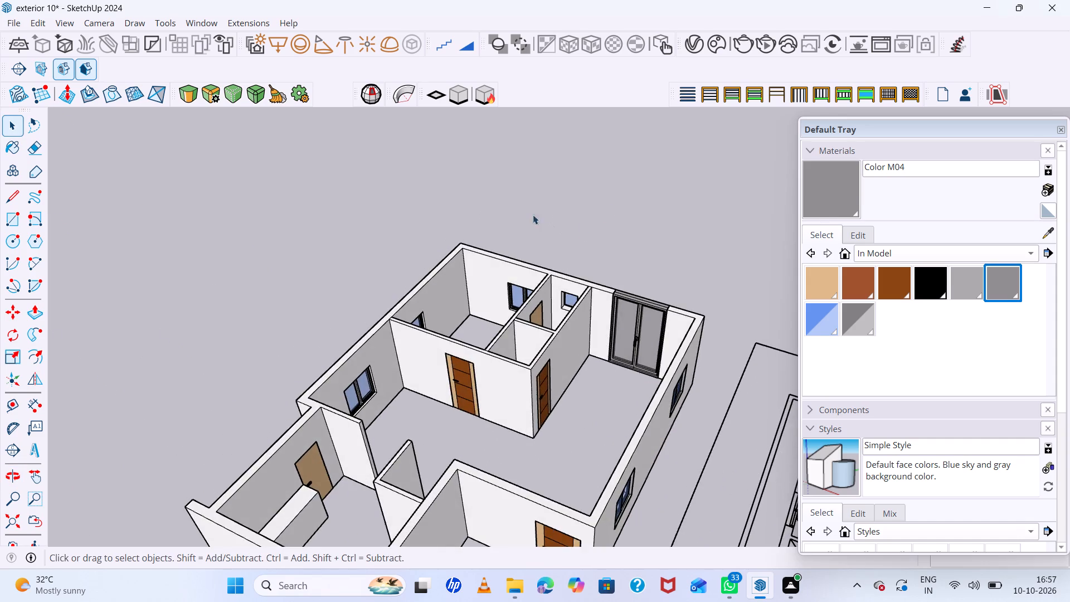
scroll(527, 216, down, 12)
middle_drag(485, 310, 465, 400)
scroll(454, 261, up, 13)
middle_drag(551, 283, 697, 230)
scroll(697, 230, up, 2)
scroll(624, 212, down, 11)
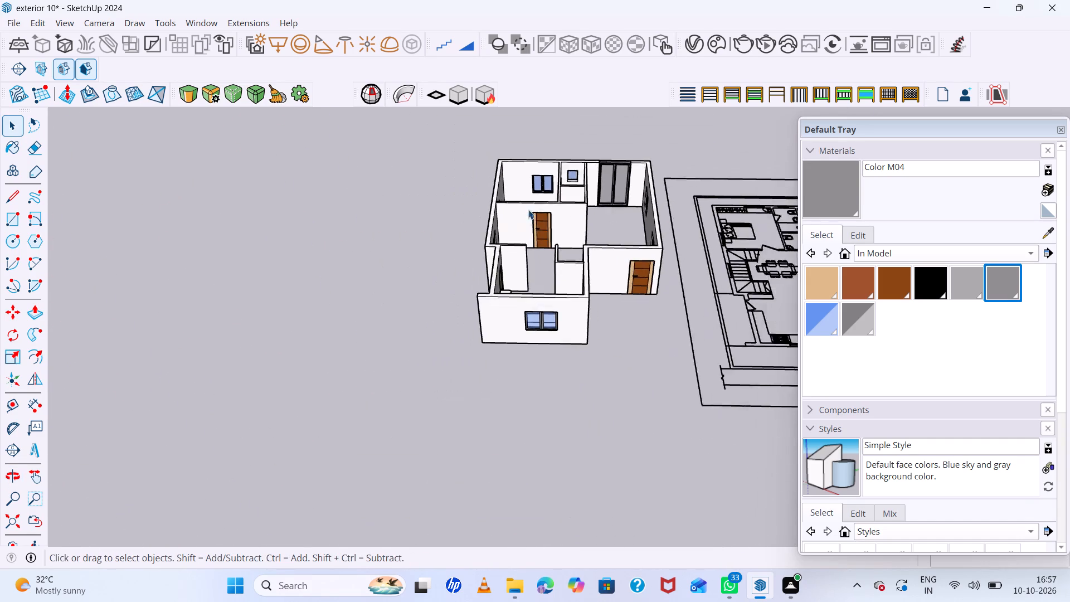
Examine the floor plan's kitchen, bathrooms, dining area and dotted divider for elements still to model.
scroll(528, 210, down, 11)
scroll(703, 225, up, 20)
scroll(703, 225, up, 5)
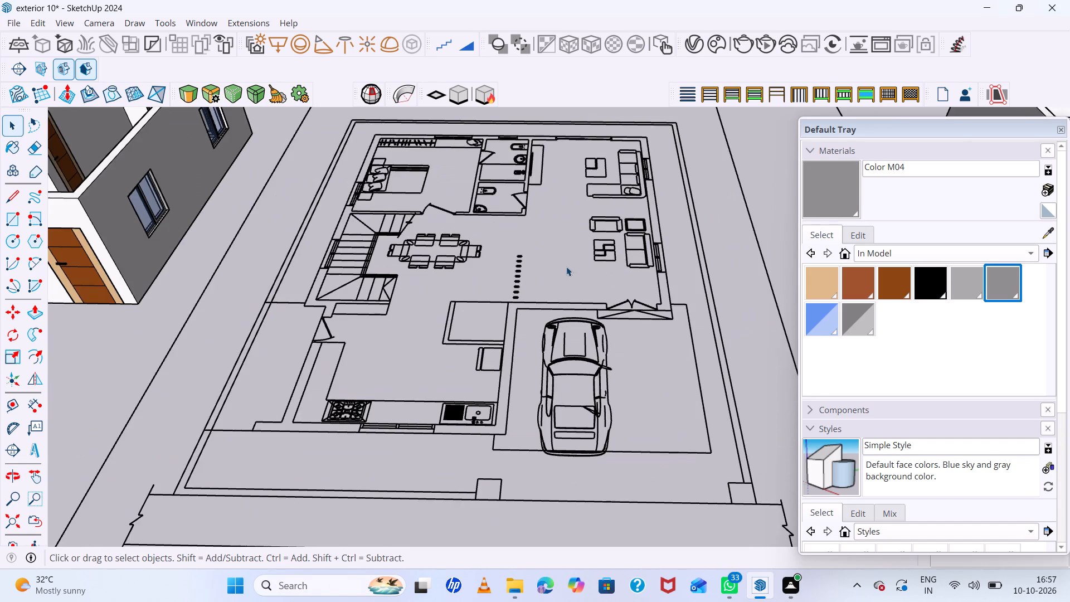
middle_drag(566, 266, 565, 289)
scroll(510, 383, up, 19)
scroll(484, 295, down, 7)
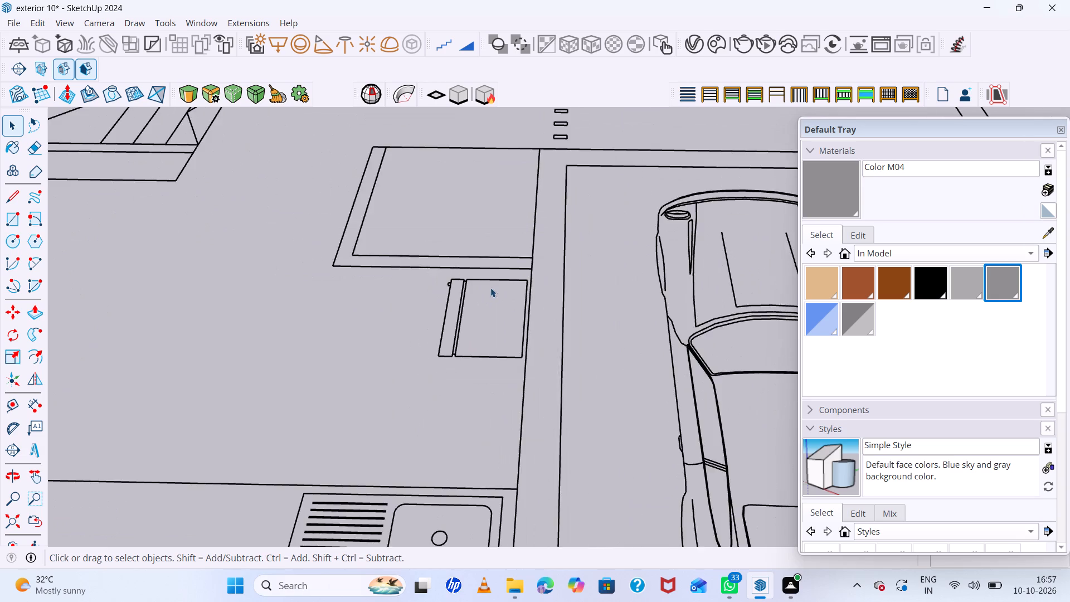
scroll(490, 288, down, 16)
scroll(374, 285, up, 6)
scroll(316, 274, up, 7)
scroll(329, 261, down, 7)
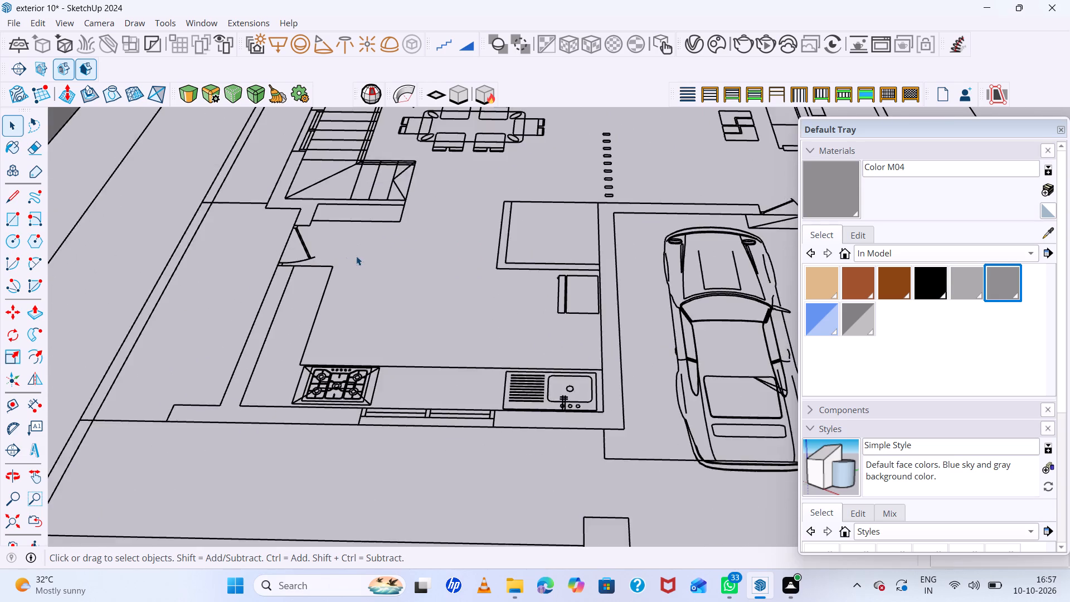
scroll(356, 256, down, 14)
scroll(523, 190, up, 5)
scroll(400, 276, up, 4)
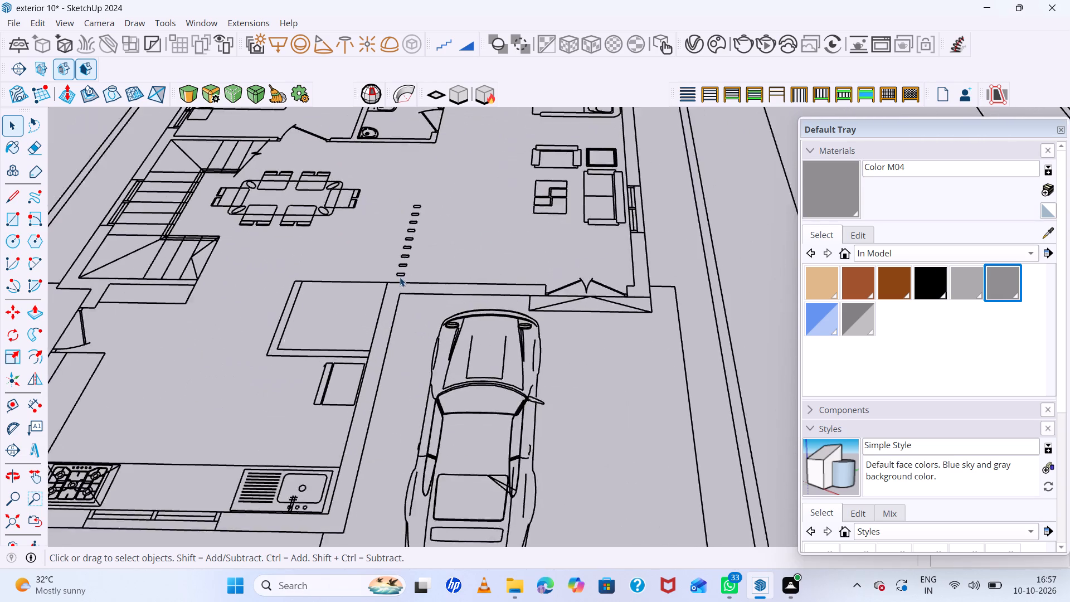
scroll(400, 277, up, 16)
middle_drag(400, 303, 411, 357)
scroll(437, 291, down, 4)
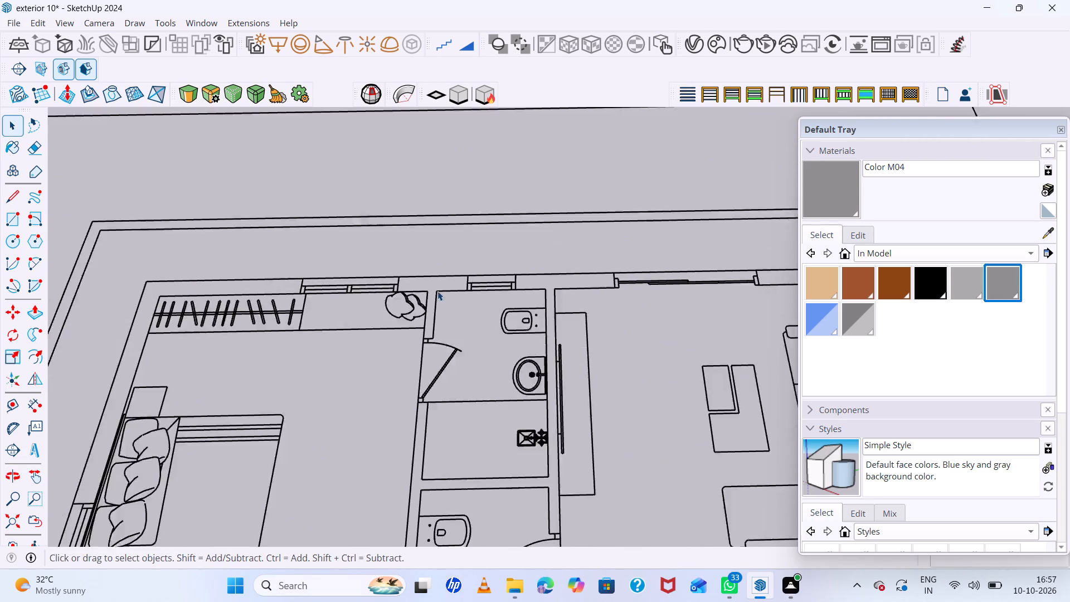
scroll(437, 291, down, 15)
scroll(419, 424, up, 13)
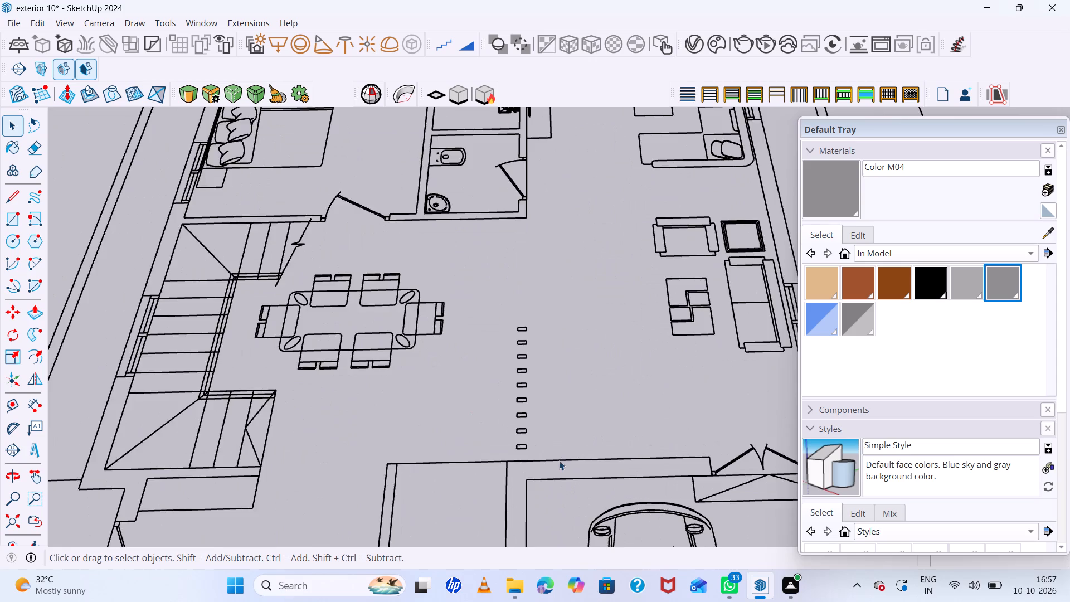
Trace 5" by 2" rectangles over the first four divider posts between dining and living areas, starting at the car-porch end.
scroll(546, 463, up, 7)
scroll(499, 441, up, 11)
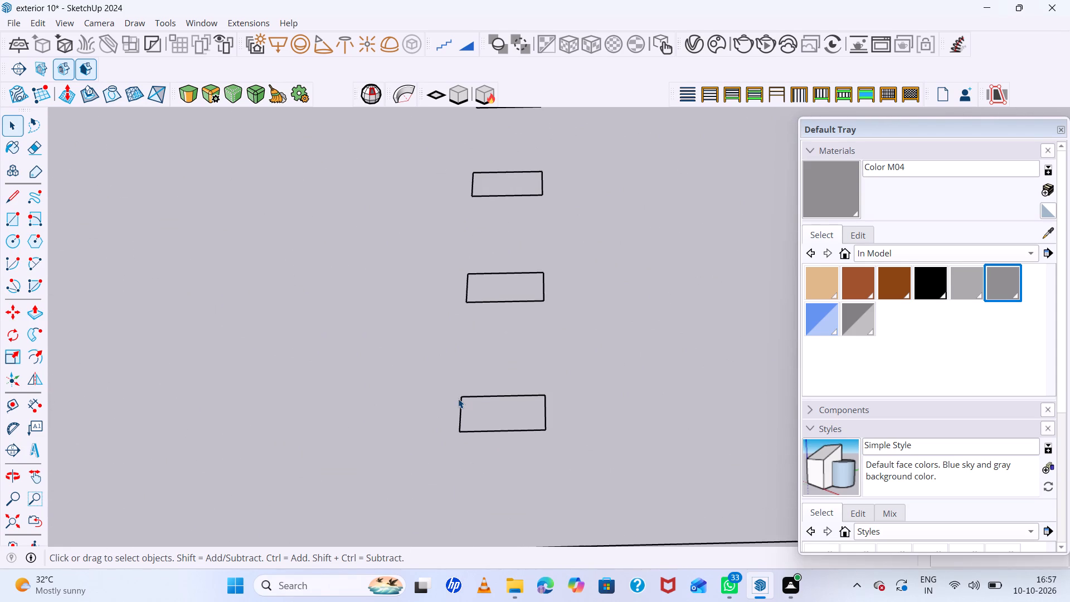
key(r)
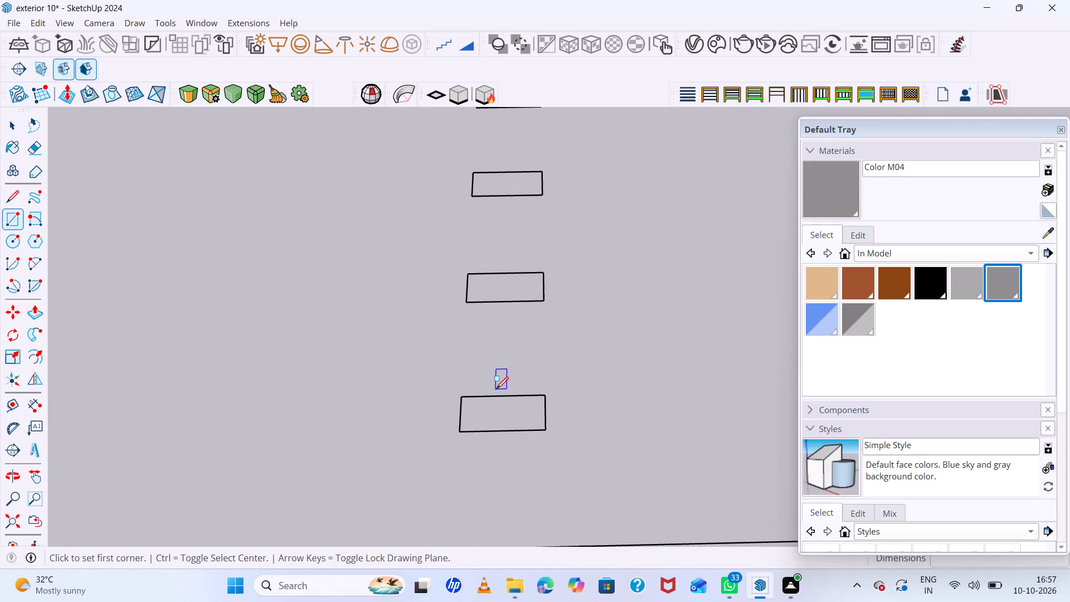
click(458, 402)
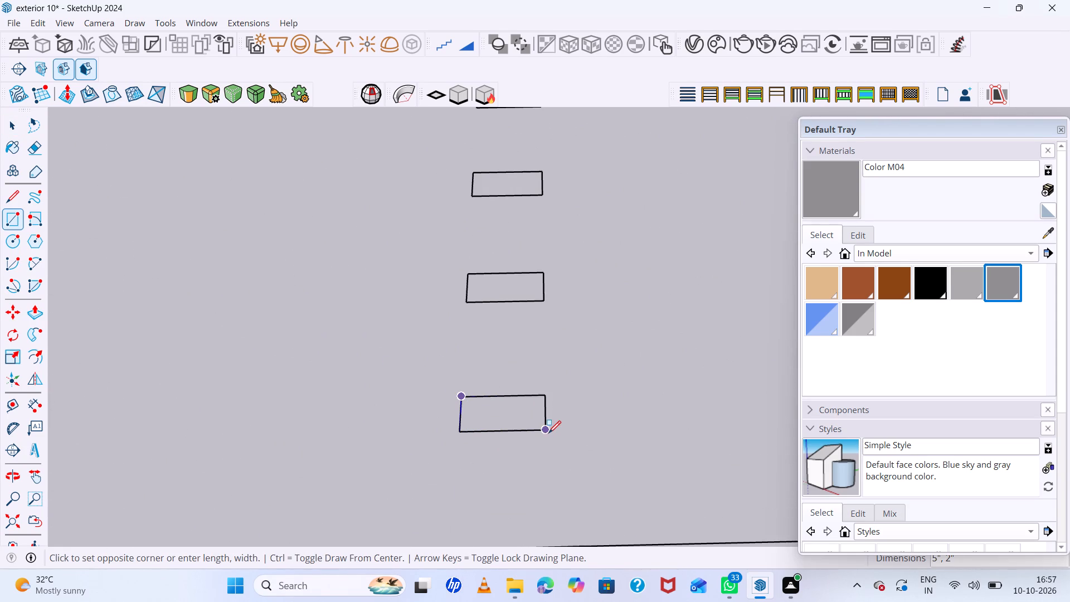
click(546, 432)
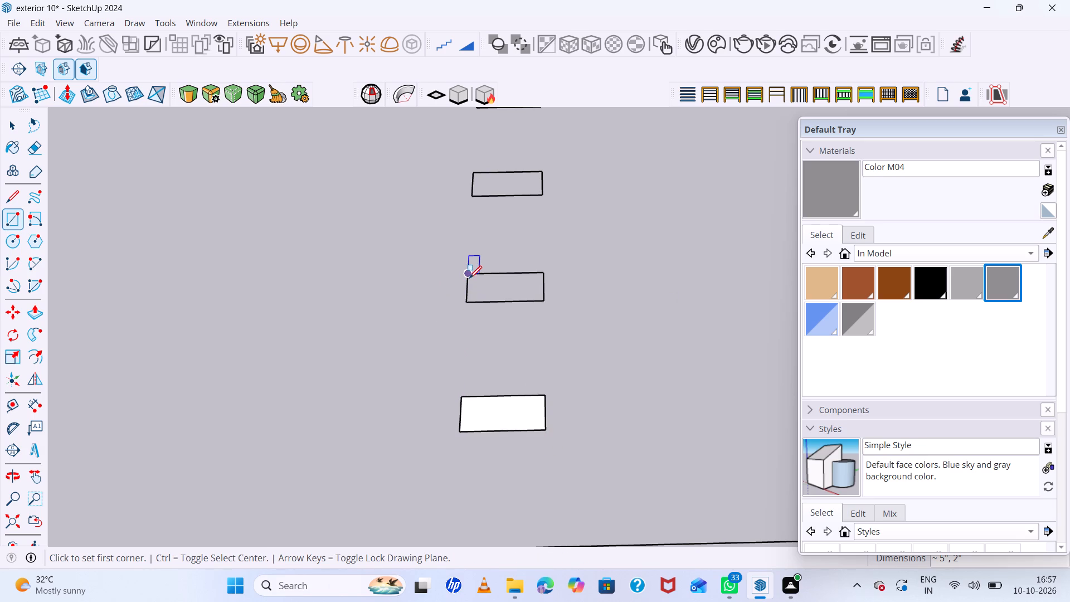
click(469, 276)
click(546, 299)
scroll(507, 377, down, 5)
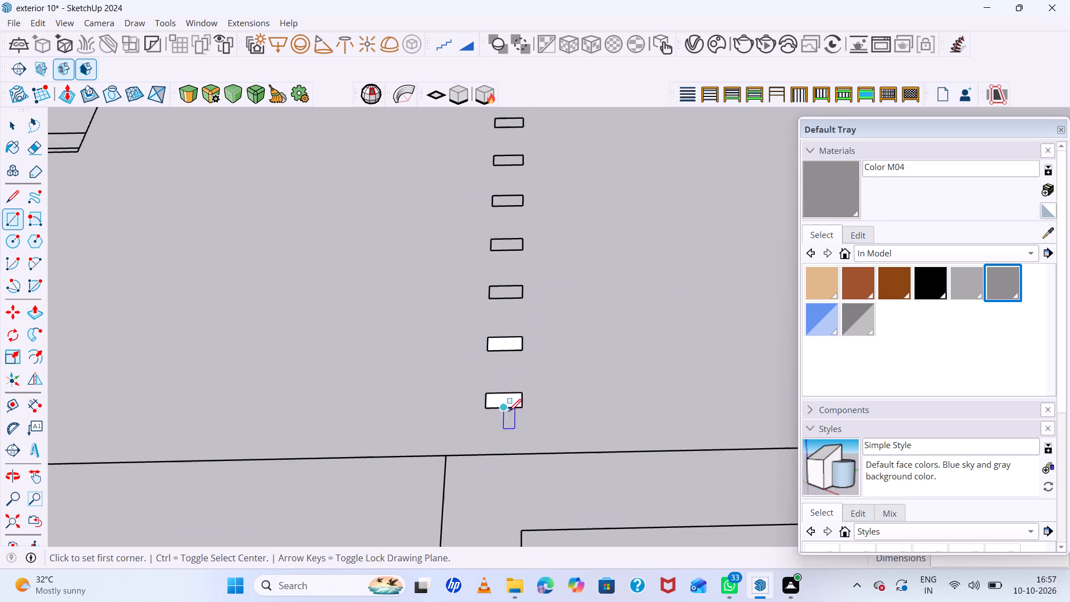
scroll(509, 411, down, 8)
scroll(507, 324, up, 11)
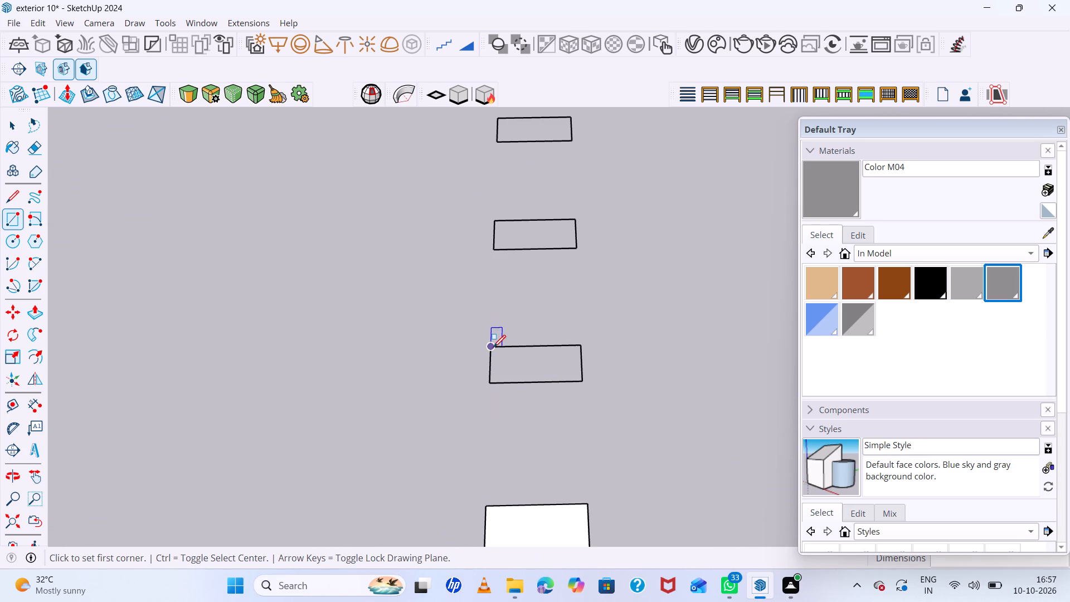
click(493, 347)
click(581, 383)
scroll(497, 390, down, 3)
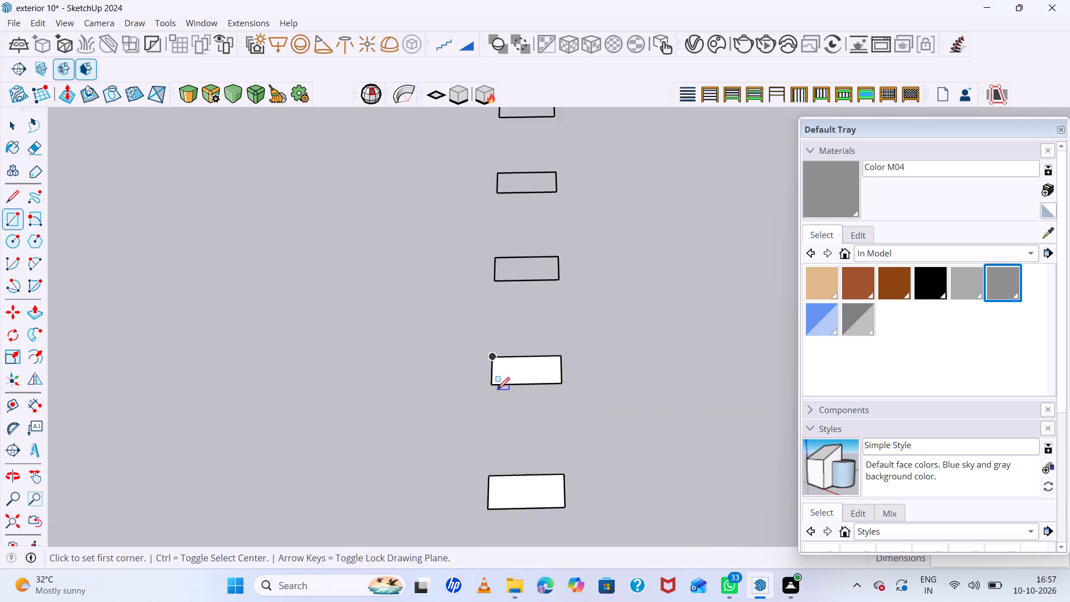
scroll(497, 390, down, 11)
scroll(513, 337, up, 11)
click(507, 375)
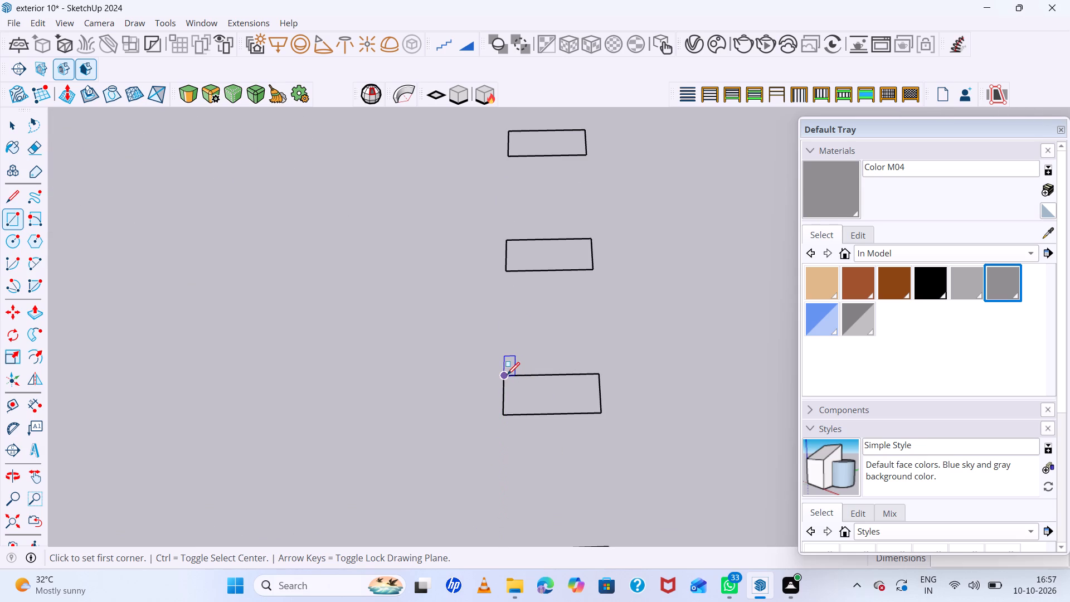
click(599, 410)
Trace 5" by 2" rectangles over the remaining five divider posts between the dining and living areas.
scroll(537, 397, down, 14)
scroll(526, 354, up, 3)
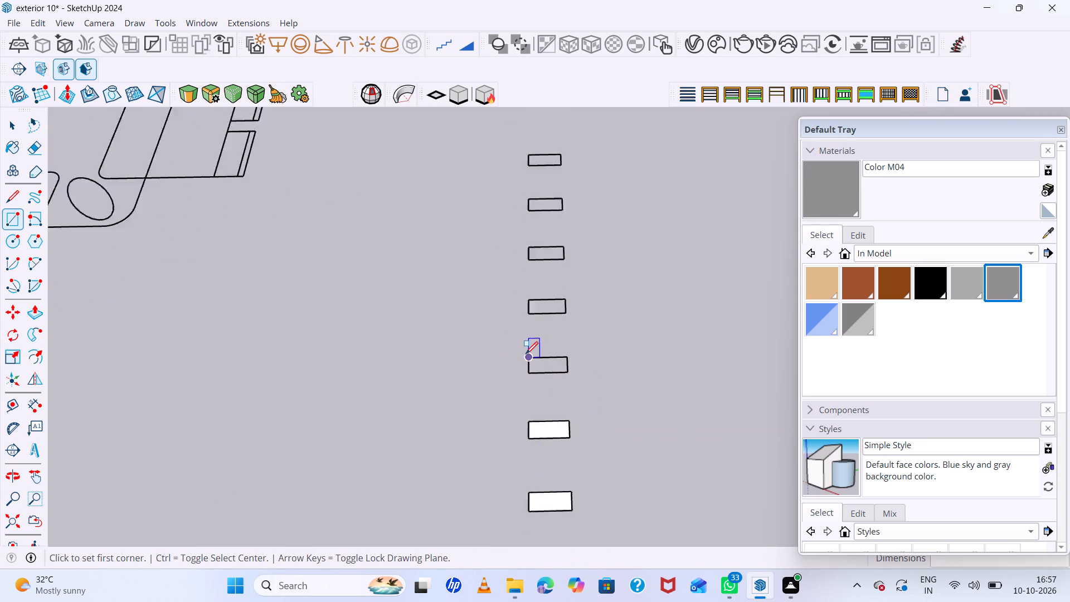
scroll(526, 354, up, 9)
click(532, 364)
click(671, 421)
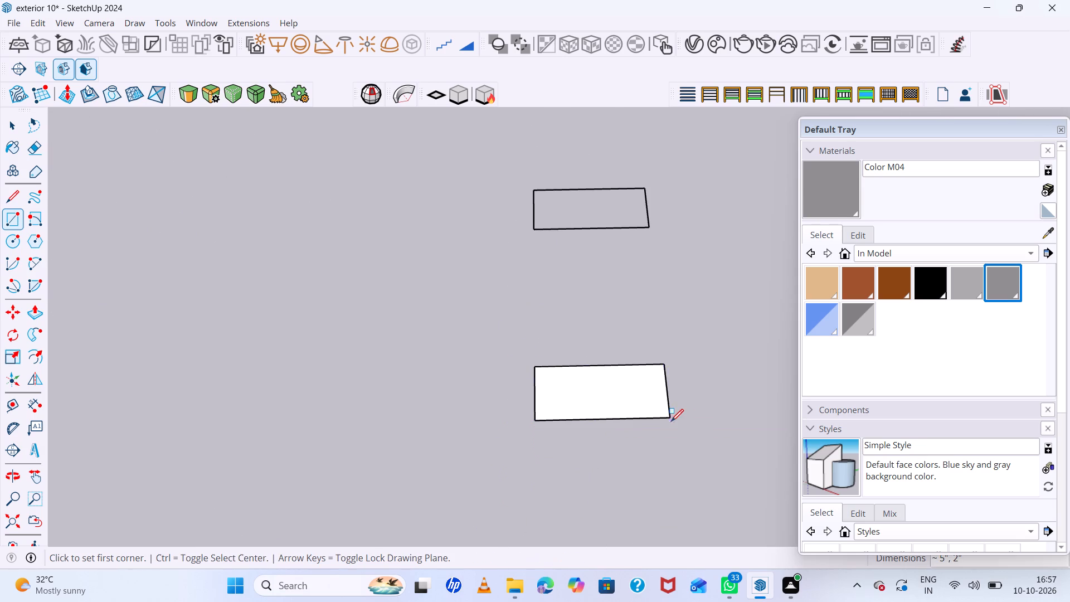
scroll(513, 390, down, 5)
scroll(630, 425, down, 7)
scroll(596, 351, up, 10)
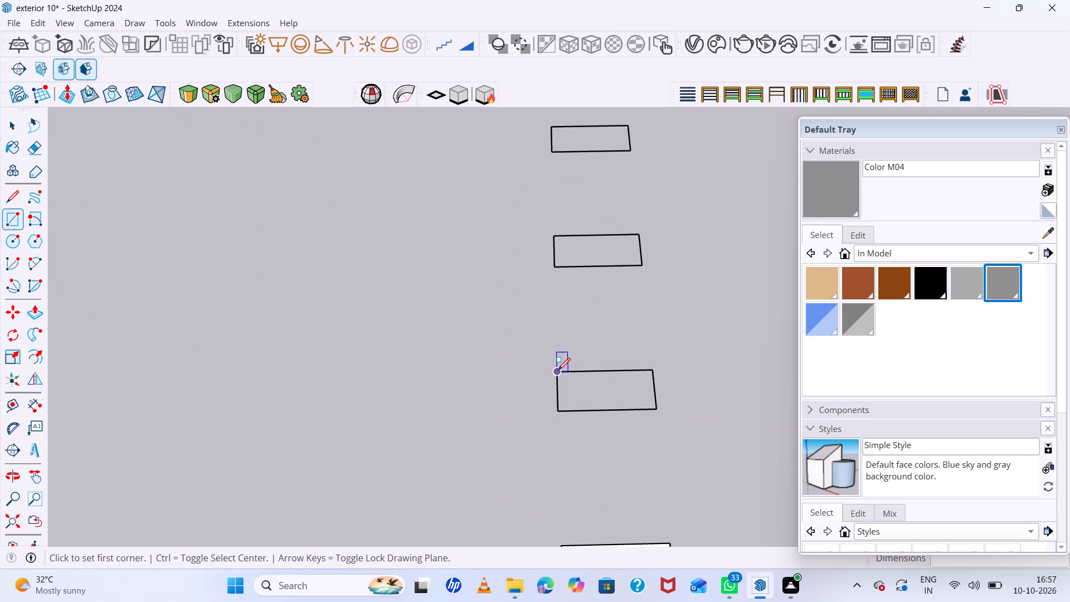
click(558, 370)
click(659, 411)
scroll(523, 374, down, 6)
scroll(572, 294, up, 5)
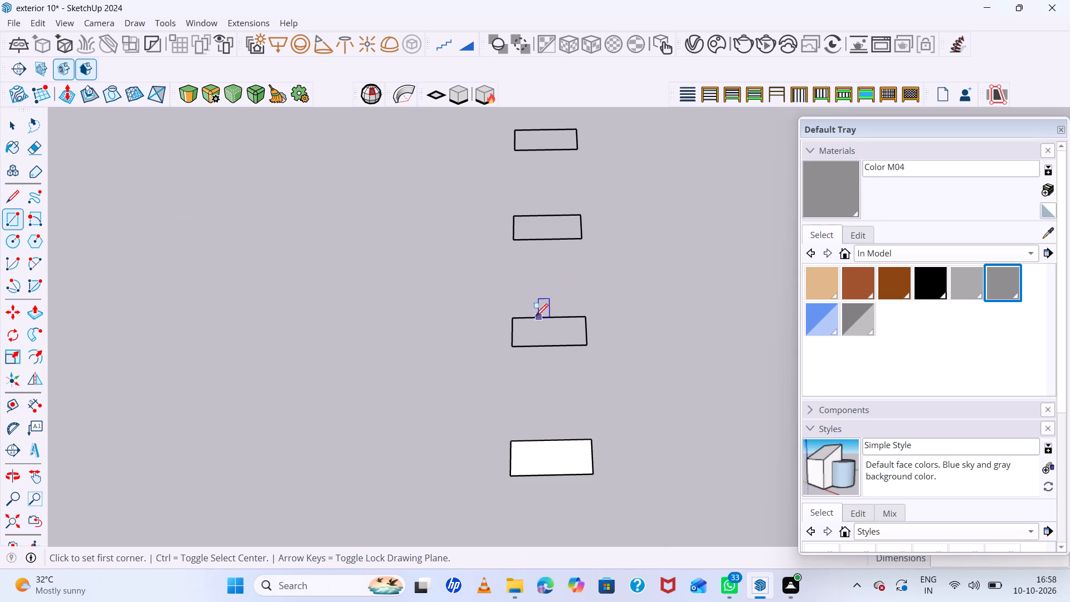
click(517, 320)
click(587, 349)
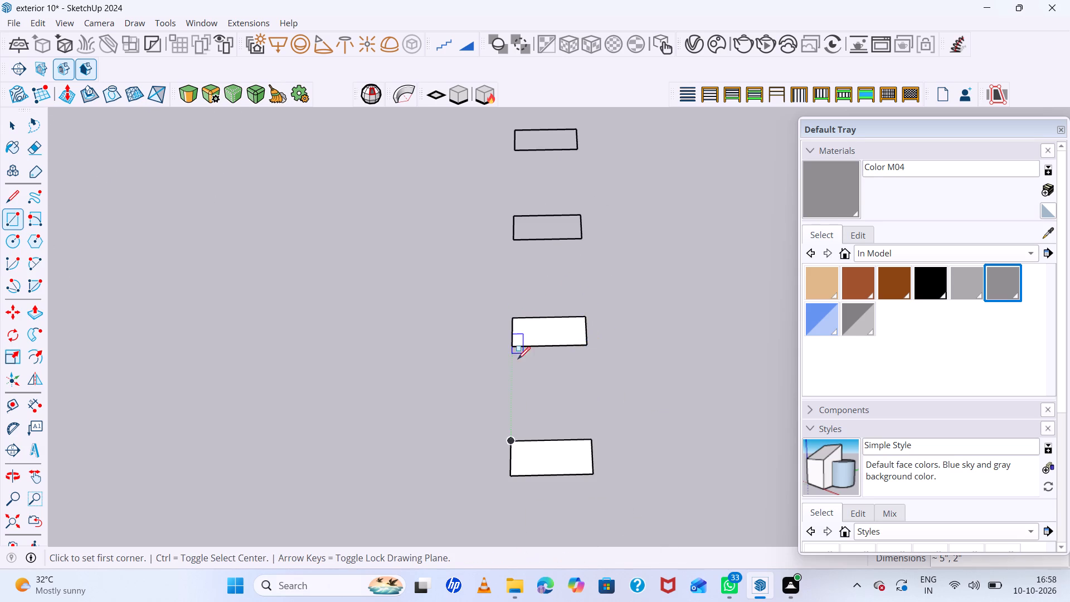
scroll(517, 362, down, 6)
scroll(531, 286, up, 5)
click(516, 287)
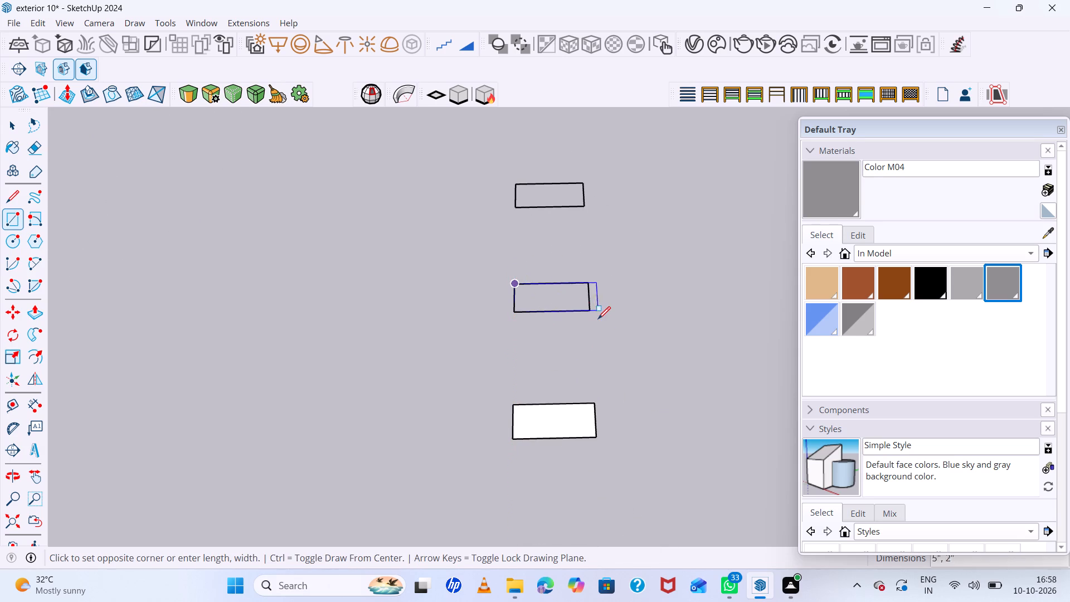
click(592, 314)
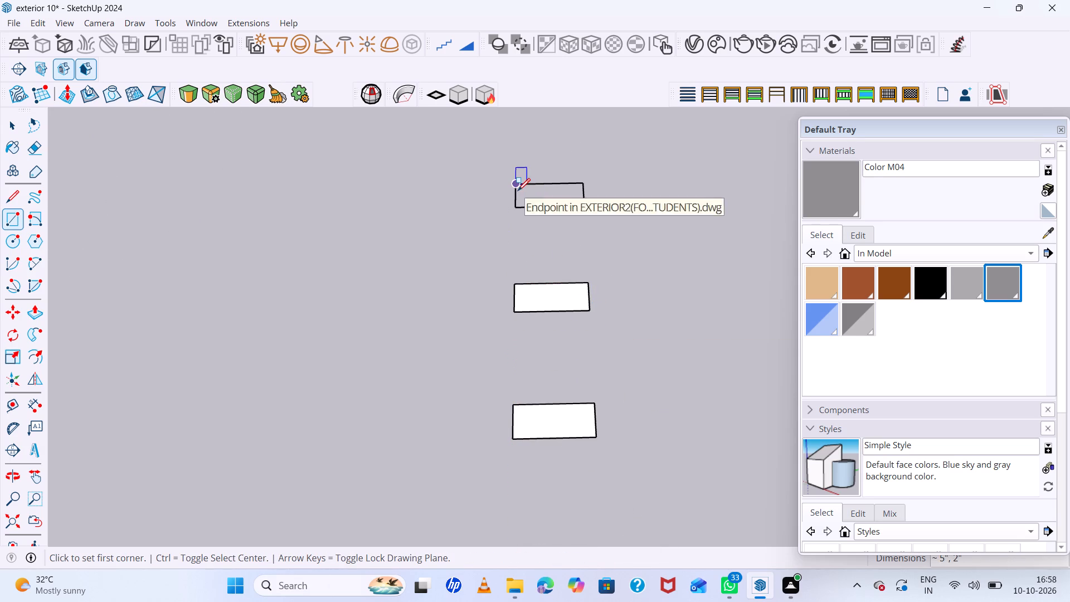
click(517, 187)
click(586, 207)
Extrude the divider post nearest the car porch to a height of 10'.
scroll(545, 287, down, 11)
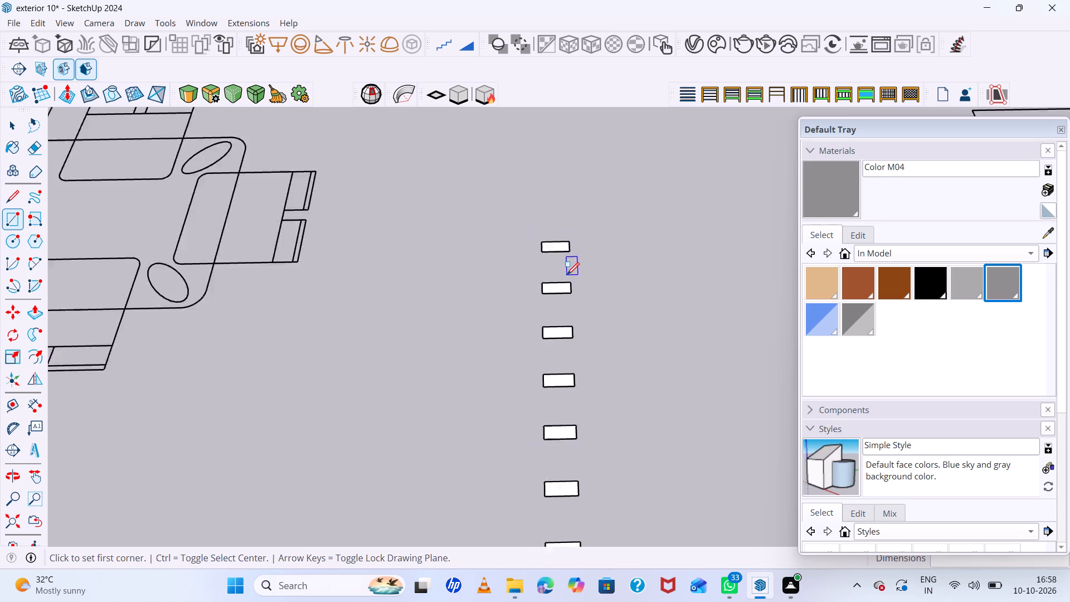
scroll(567, 275, down, 15)
scroll(556, 312, up, 11)
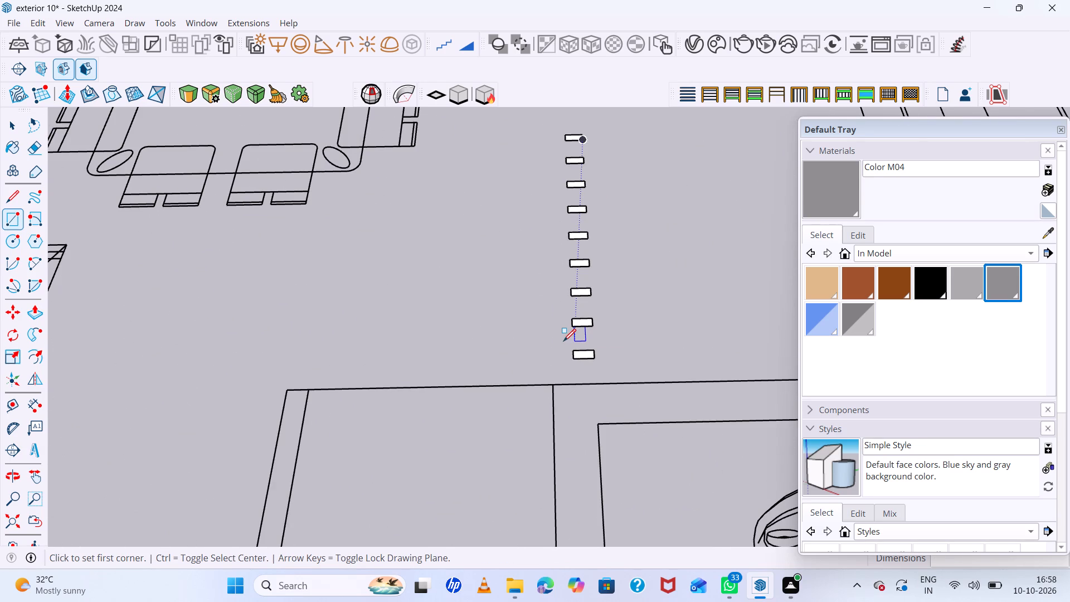
key(p)
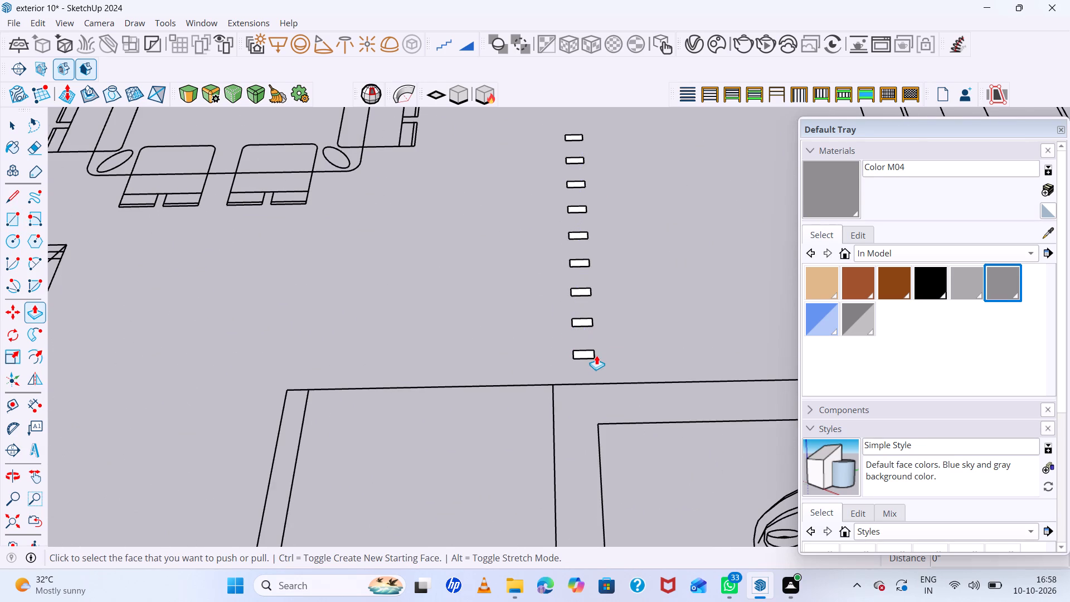
click(588, 356)
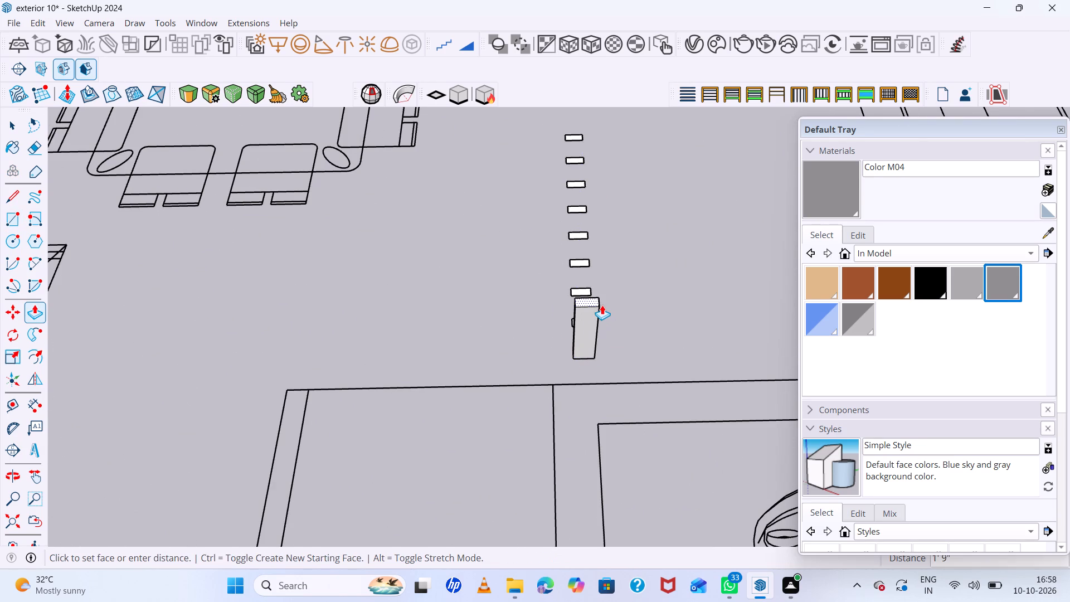
text(10)
key(apostrophe)
key(Return)
Extrude the second to fifth divider posts, counting from the car-porch end, by the same 10' height.
scroll(519, 310, down, 6)
middle_drag(652, 321, 727, 322)
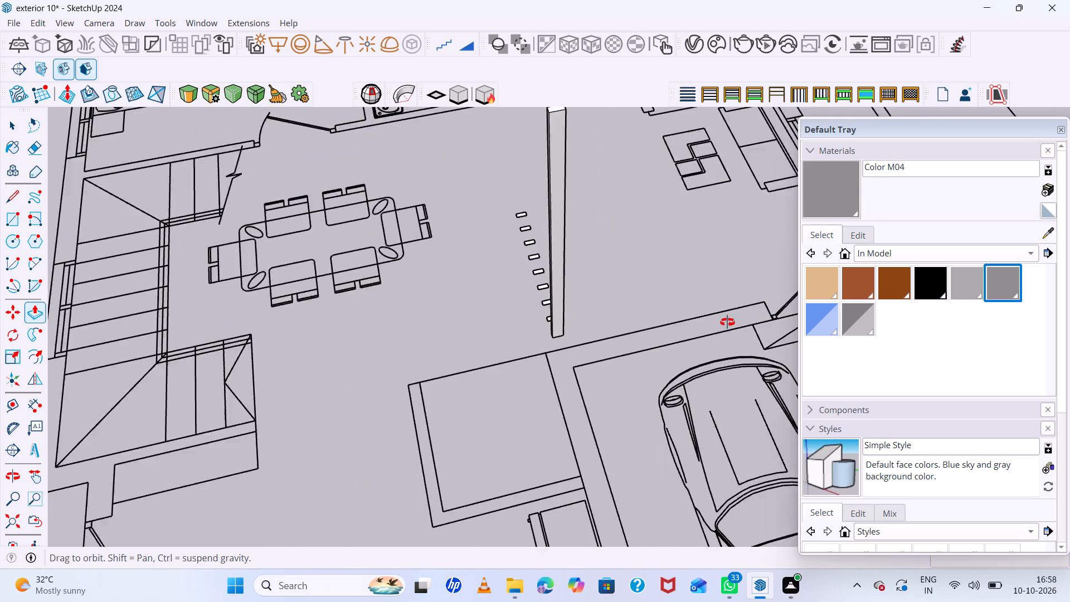
middle_drag(727, 322, 798, 307)
scroll(581, 334, up, 10)
middle_drag(505, 314, 596, 305)
scroll(546, 319, up, 4)
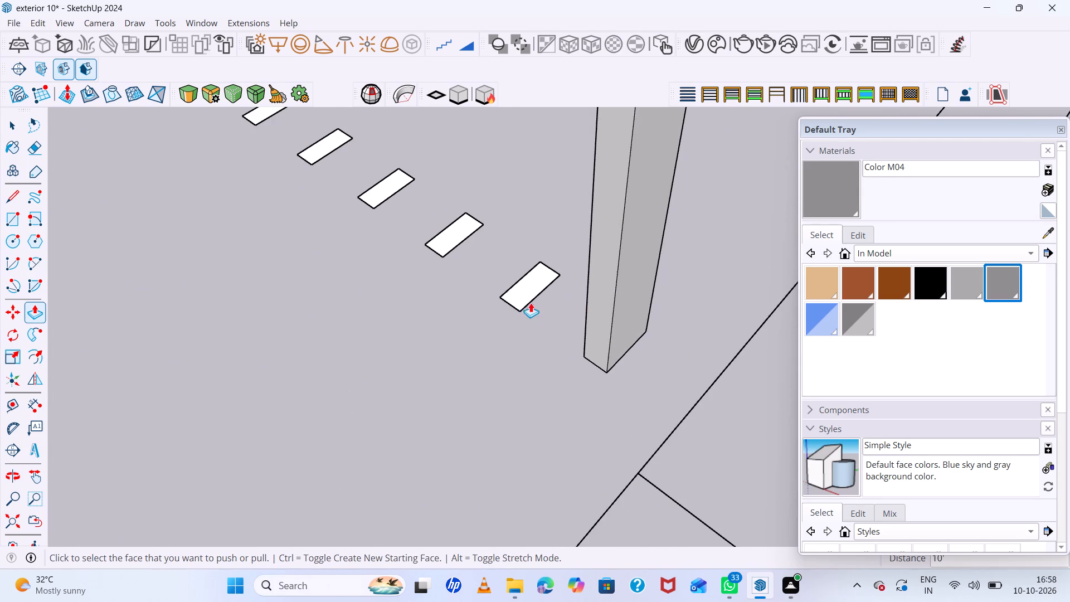
double_click(529, 299)
scroll(514, 312, down, 5)
middle_drag(483, 327, 523, 318)
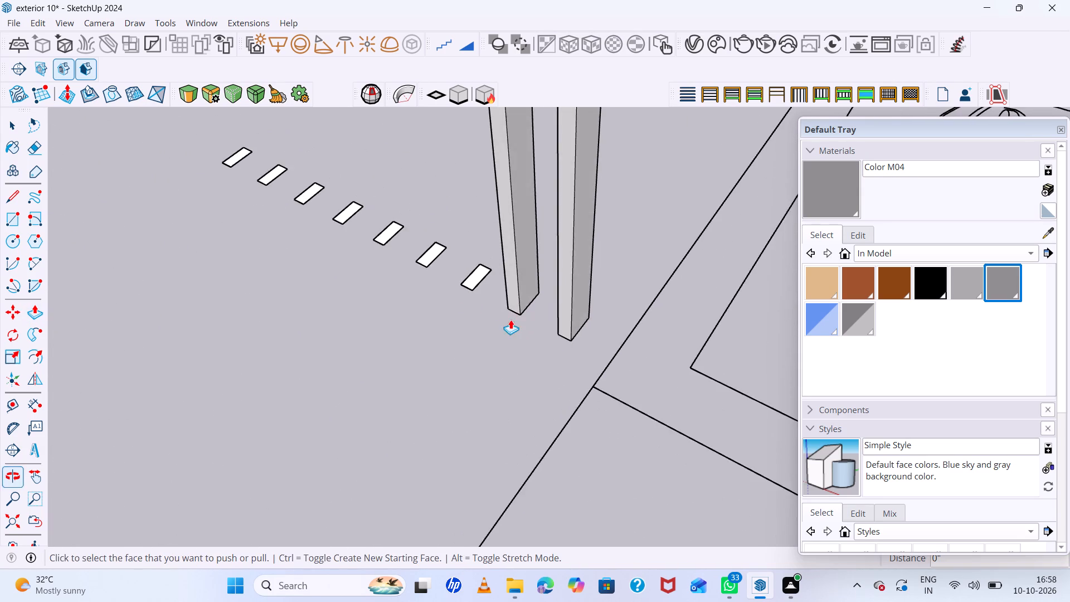
scroll(470, 299, up, 6)
double_click(479, 272)
scroll(435, 312, down, 5)
middle_drag(432, 314, 458, 302)
scroll(388, 281, up, 3)
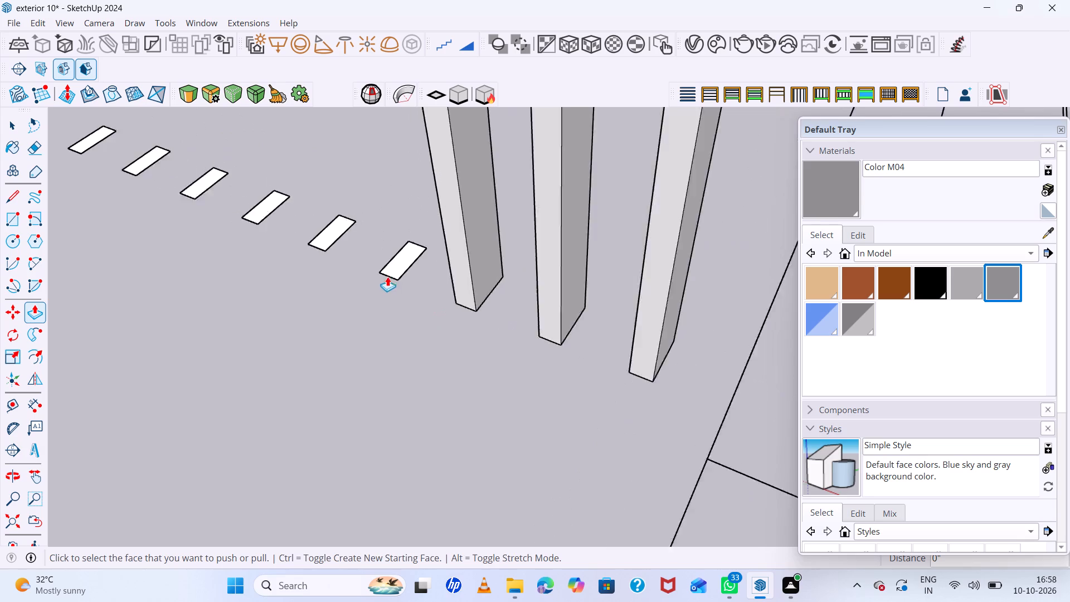
scroll(387, 276, up, 2)
double_click(402, 263)
double_click(304, 219)
Extrude the last four divider posts by the same 10' height.
scroll(342, 276, down, 2)
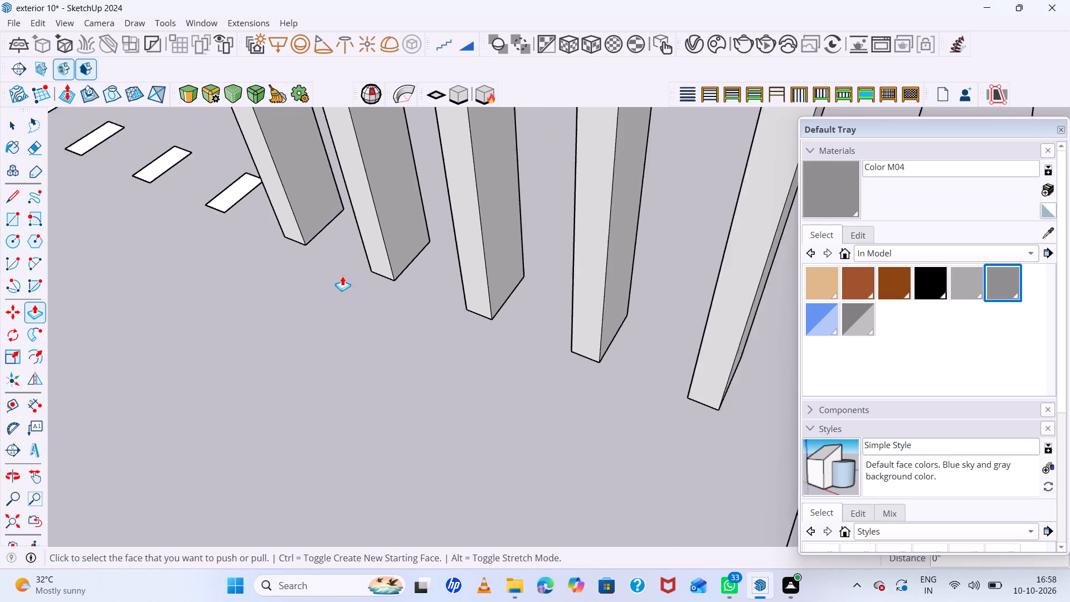
scroll(342, 276, down, 9)
scroll(326, 258, up, 10)
double_click(285, 234)
scroll(337, 278, down, 3)
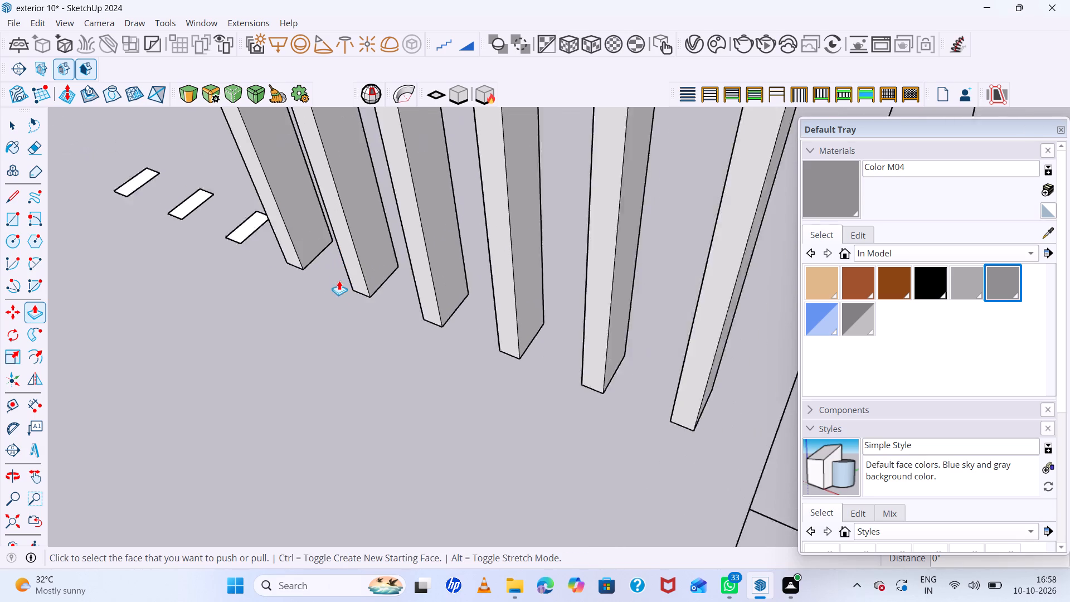
scroll(339, 280, down, 10)
scroll(276, 250, up, 6)
scroll(349, 272, up, 4)
double_click(401, 284)
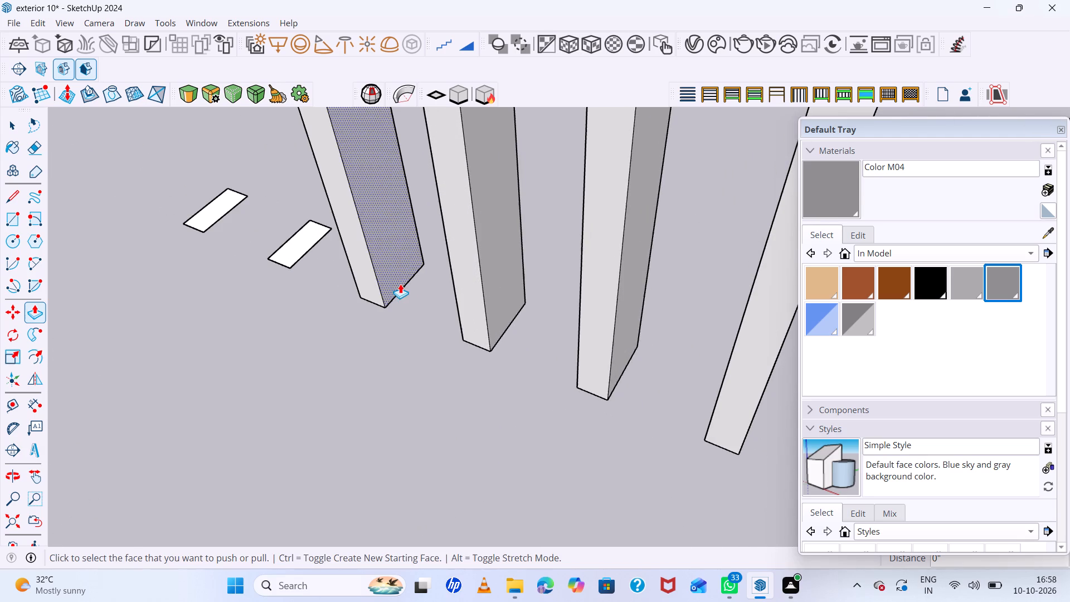
double_click(291, 250)
double_click(216, 216)
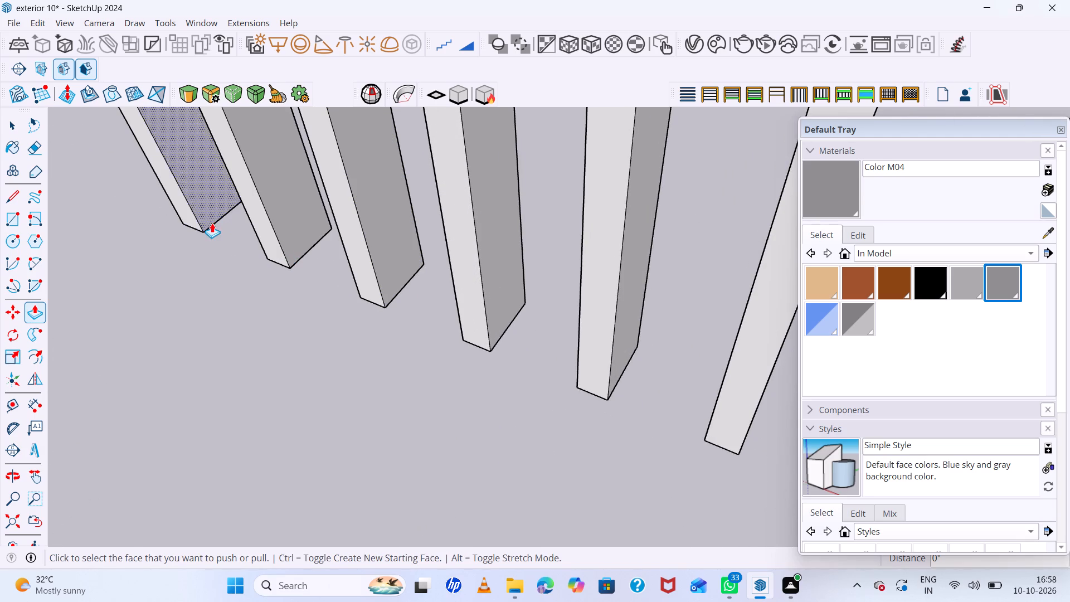
Examine the row of raised divider posts on the floor plan and its position relative to the surrounding rooms.
scroll(212, 223, down, 20)
scroll(212, 223, down, 16)
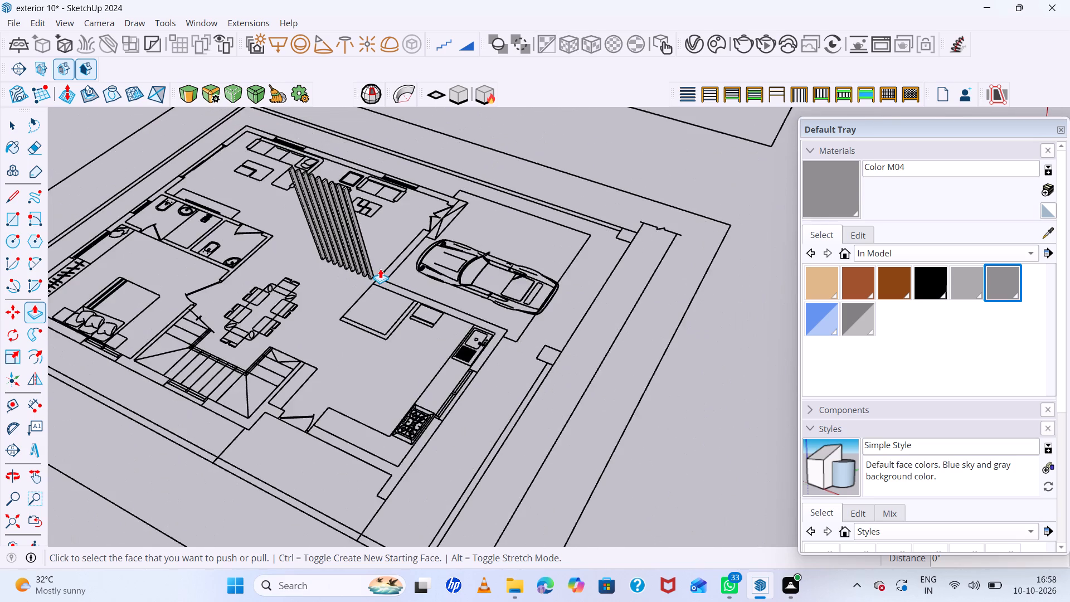
middle_drag(369, 269, 150, 288)
scroll(438, 189, up, 7)
scroll(451, 169, down, 15)
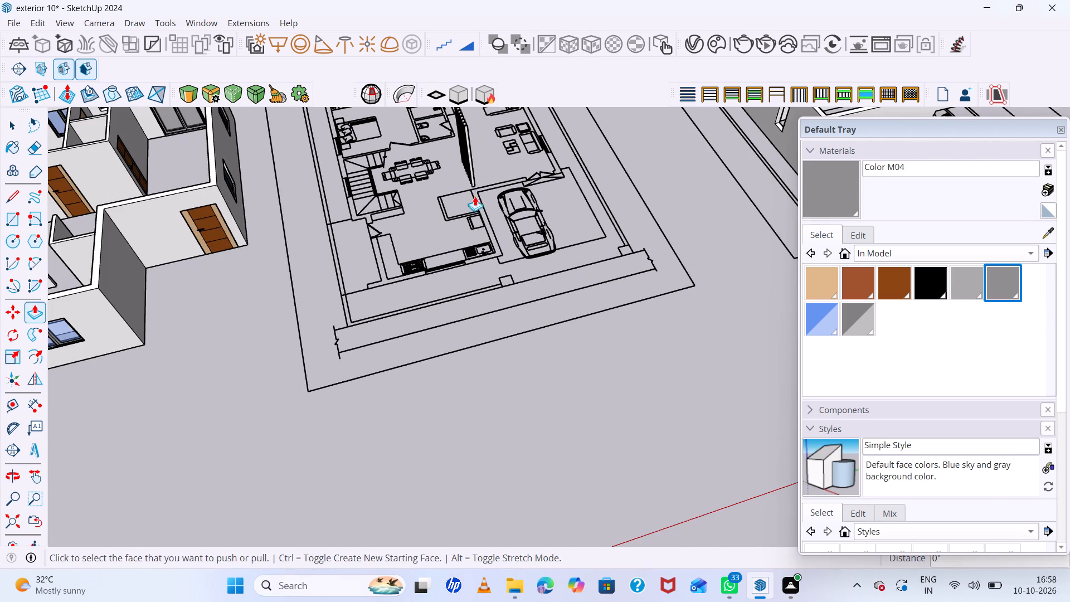
scroll(466, 95, up, 7)
scroll(467, 99, down, 12)
scroll(534, 140, up, 6)
middle_drag(514, 140, 411, 164)
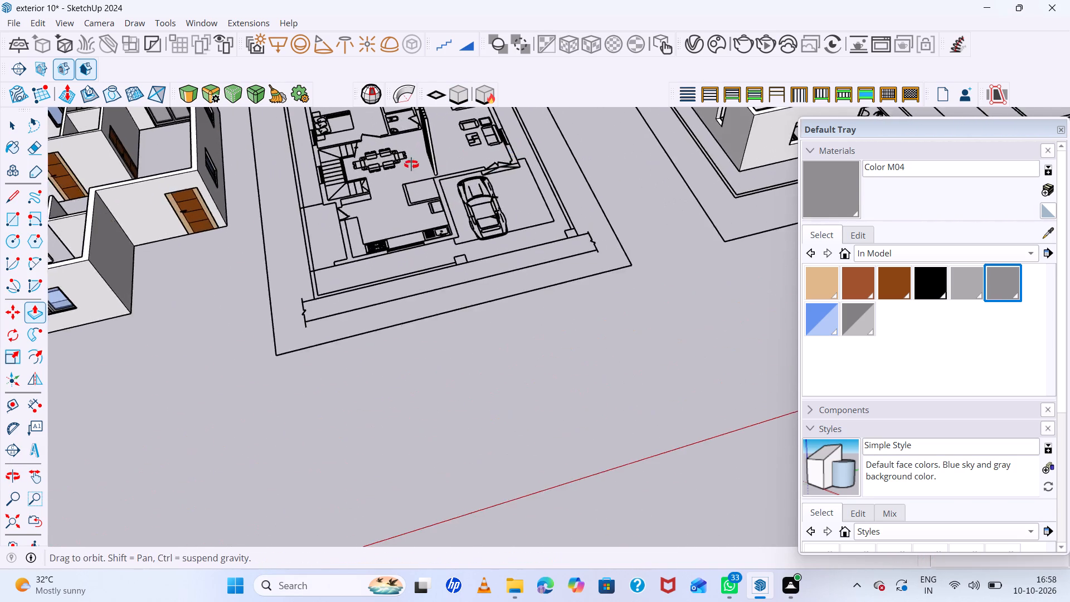
middle_drag(411, 164, 411, 166)
scroll(466, 146, up, 6)
scroll(433, 191, down, 15)
scroll(477, 115, up, 11)
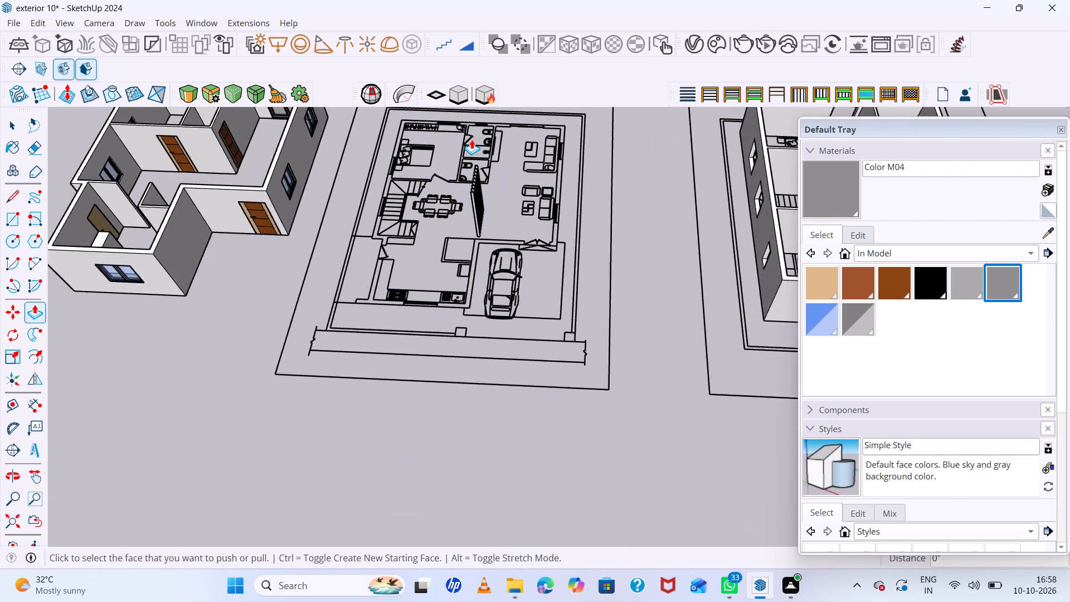
scroll(471, 139, up, 2)
middle_drag(509, 196, 441, 131)
scroll(470, 217, up, 11)
key(space)
scroll(551, 246, up, 1)
scroll(538, 257, down, 3)
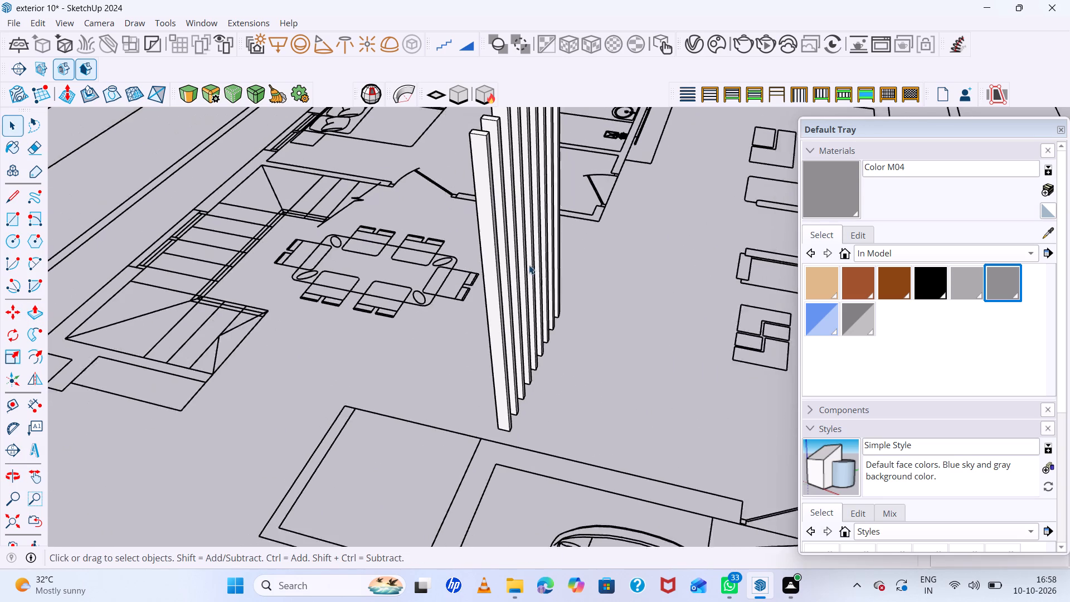
scroll(529, 265, down, 8)
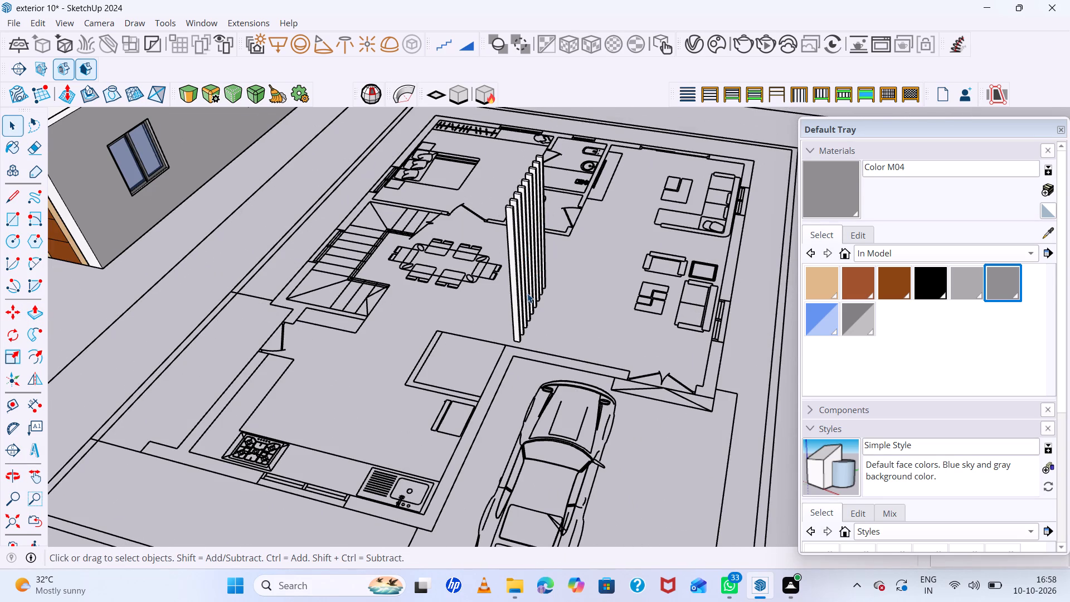
Move all nine divider posts about 42' 7" along the red axis into the separated house model, matching the plan's entrance-side wall corner to the model's.
scroll(527, 293, up, 4)
scroll(520, 297, down, 1)
scroll(521, 299, up, 11)
middle_drag(522, 383, 509, 363)
scroll(522, 383, up, 1)
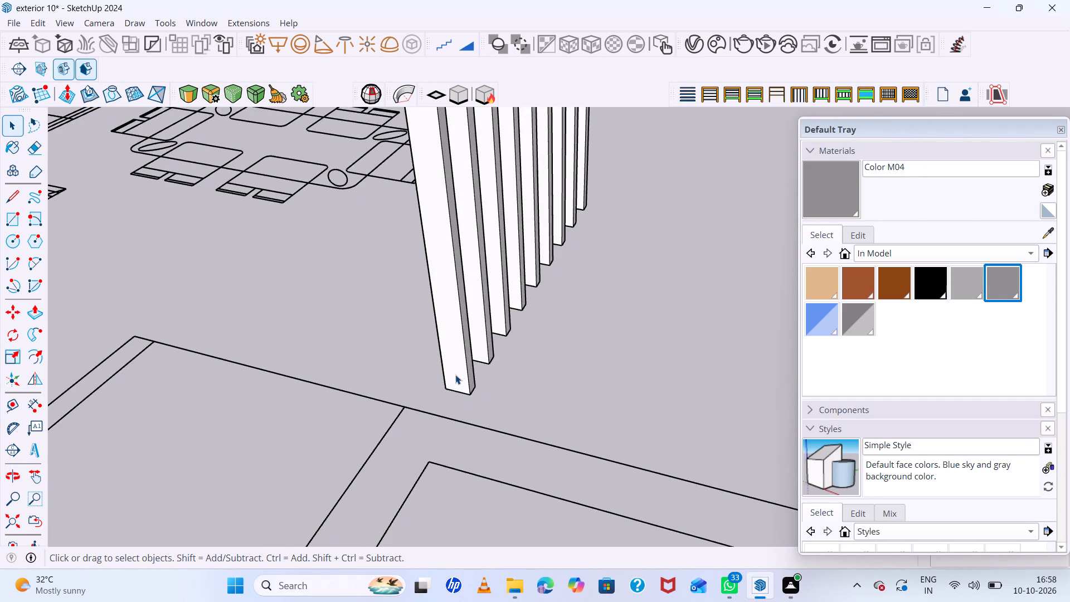
scroll(455, 375, up, 5)
click(457, 372)
triple_click(457, 372)
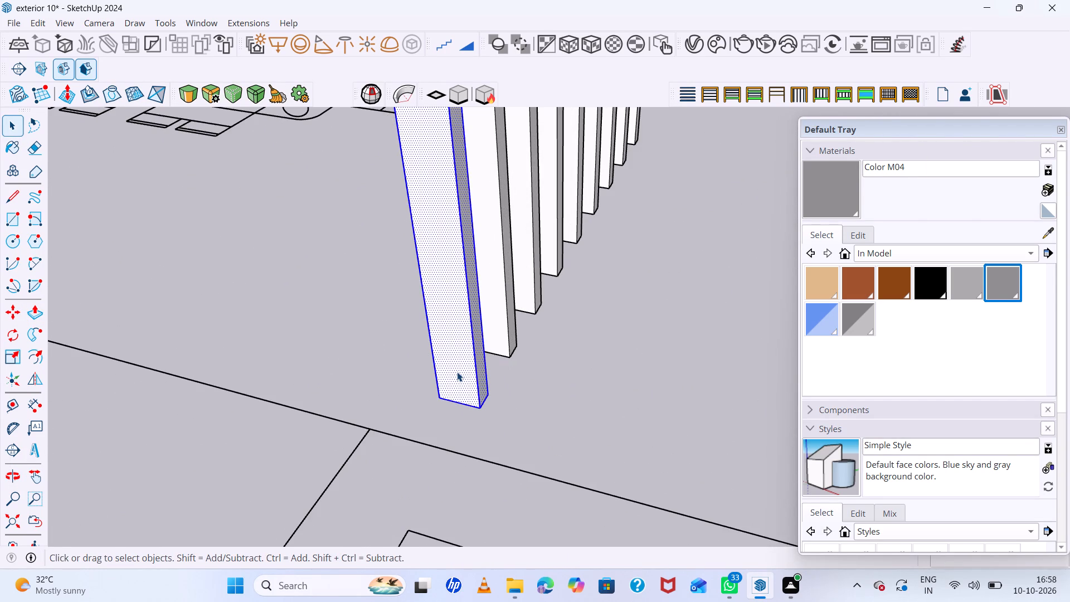
click(457, 372)
shift+triple_click(499, 305)
shift+click(499, 305)
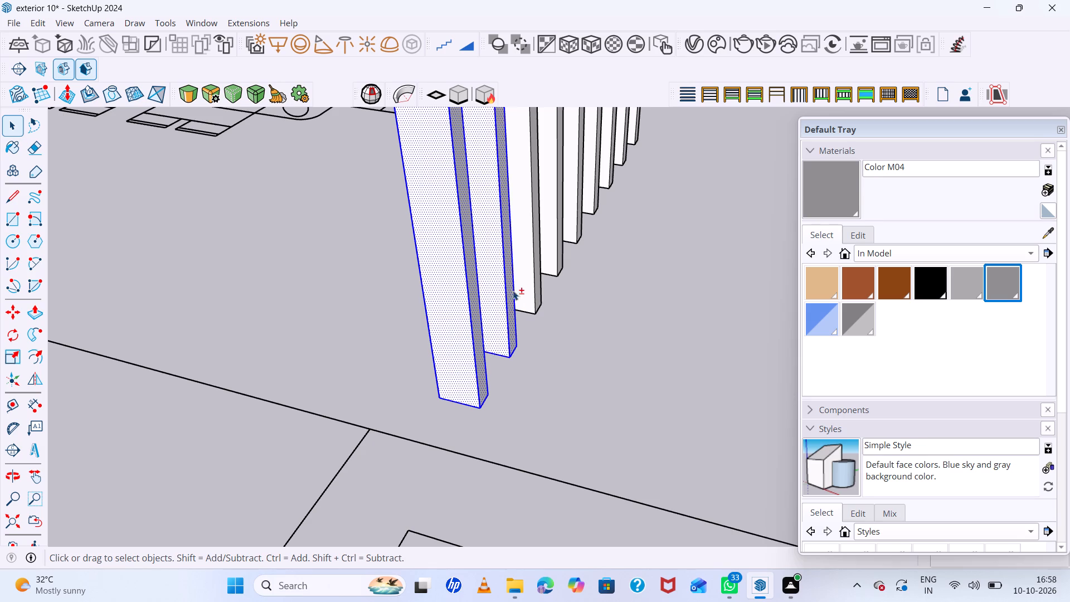
shift+triple_click(525, 273)
shift+triple_click(548, 243)
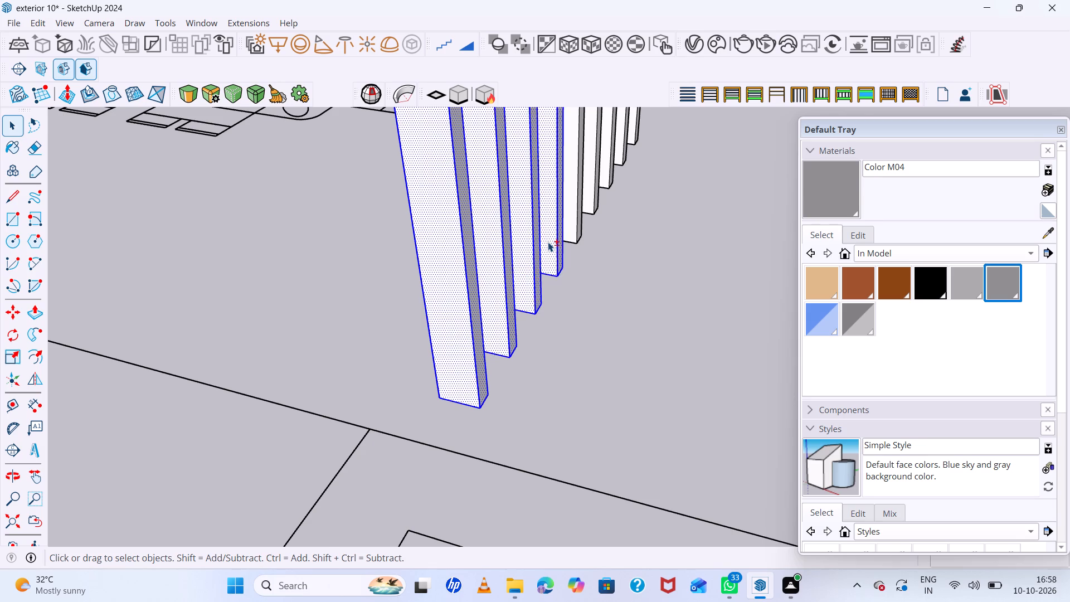
scroll(547, 290, down, 12)
middle_drag(590, 270, 490, 287)
scroll(556, 257, up, 13)
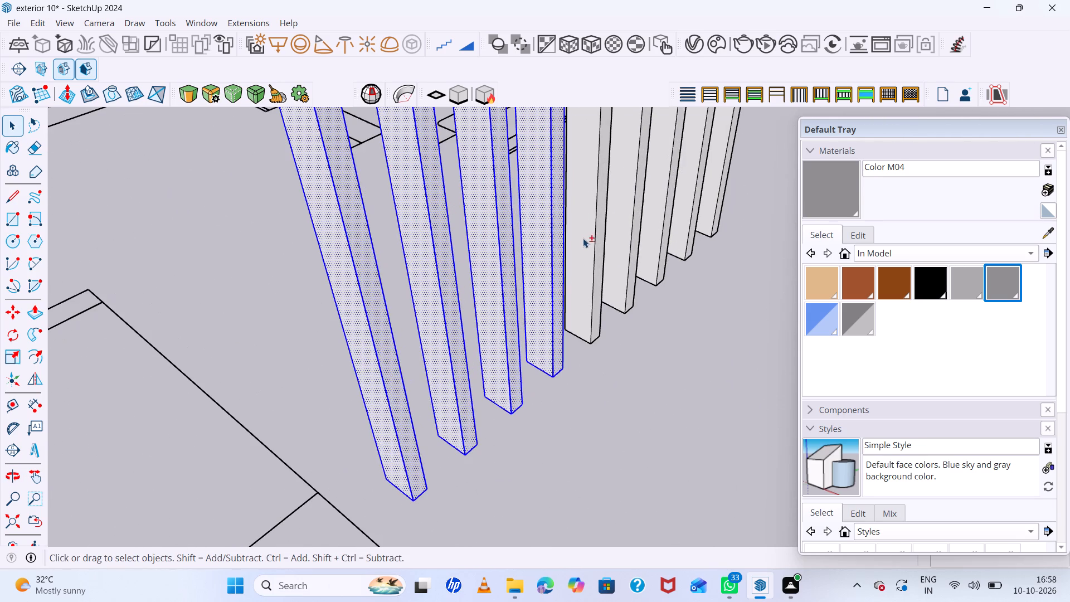
shift+triple_click(585, 236)
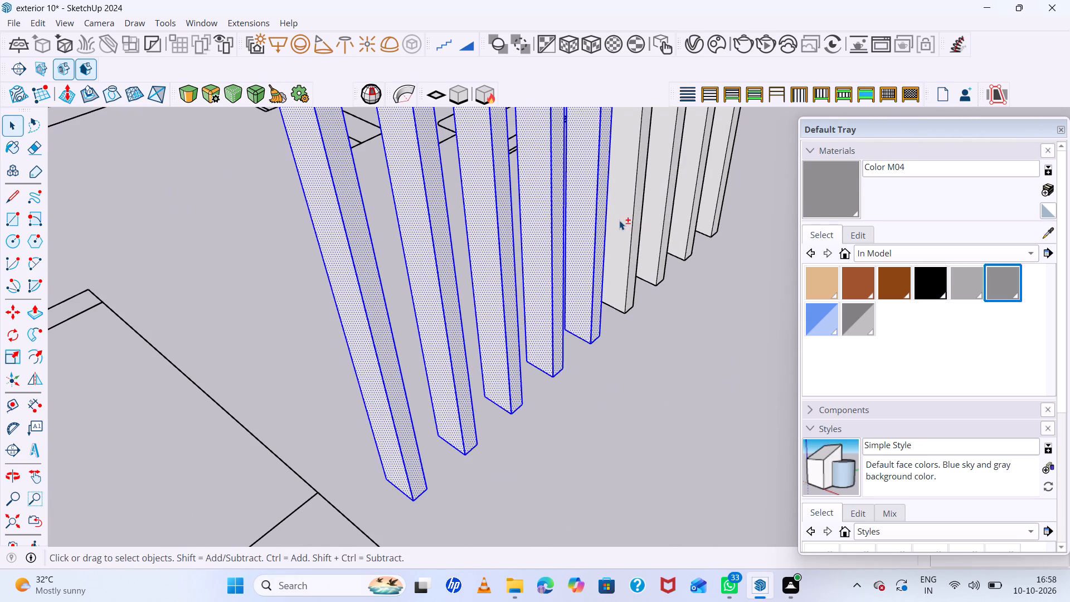
shift+triple_click(619, 220)
shift+click(619, 220)
shift+triple_click(655, 208)
shift+click(655, 208)
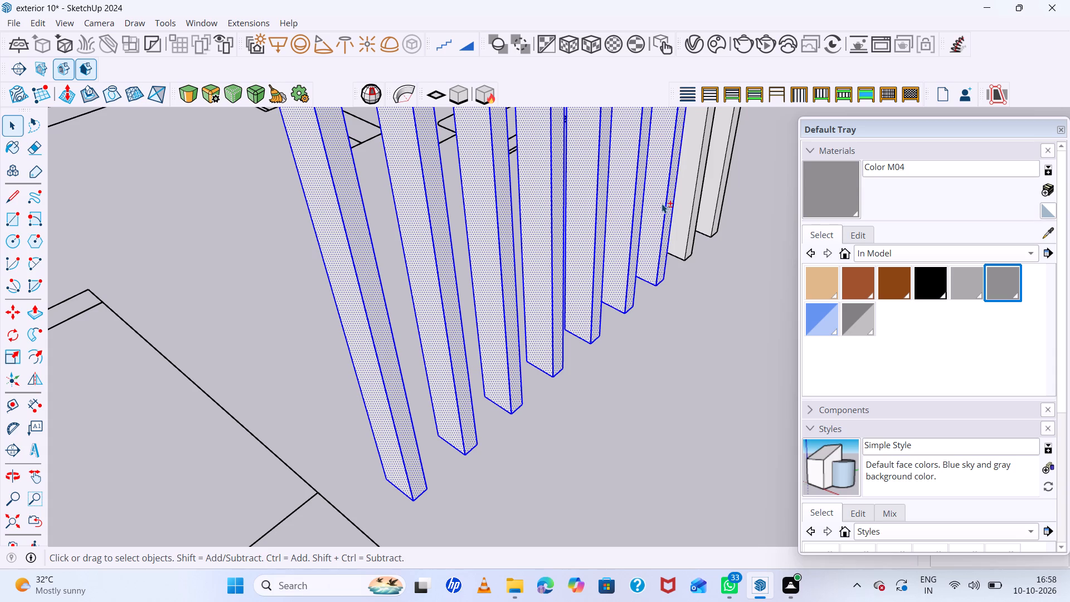
shift+triple_click(697, 192)
shift+click(697, 192)
shift+triple_click(707, 185)
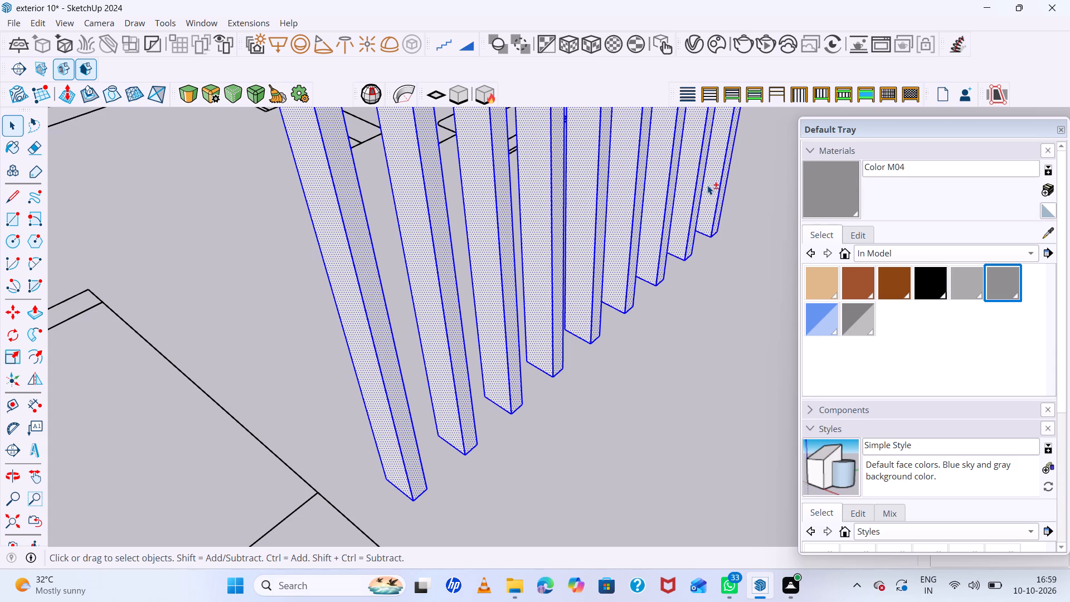
key(m)
scroll(507, 261, down, 2)
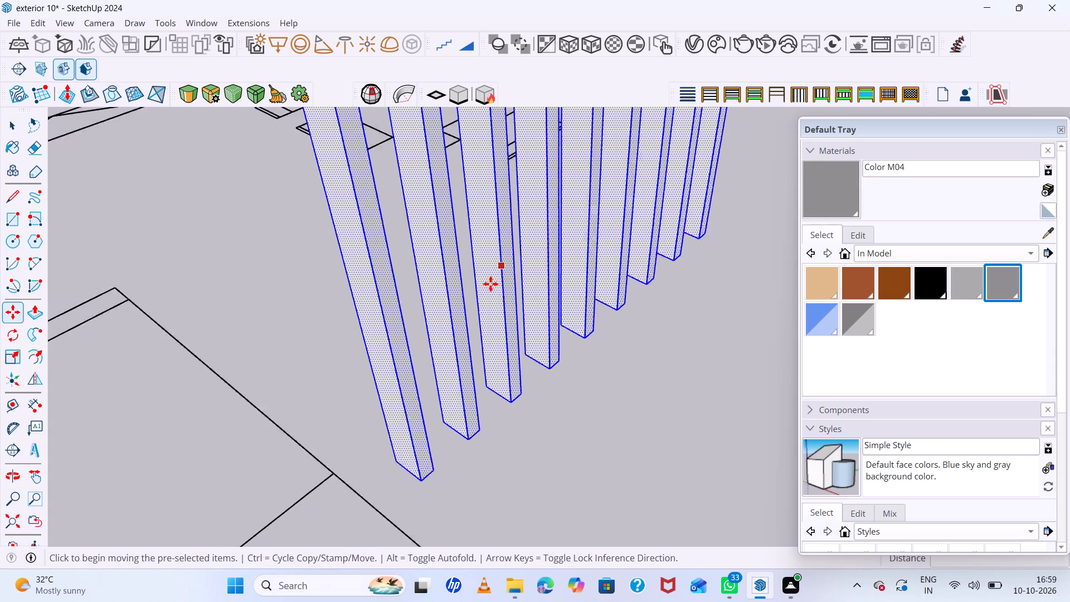
scroll(490, 284, down, 20)
scroll(490, 284, down, 9)
scroll(577, 331, up, 9)
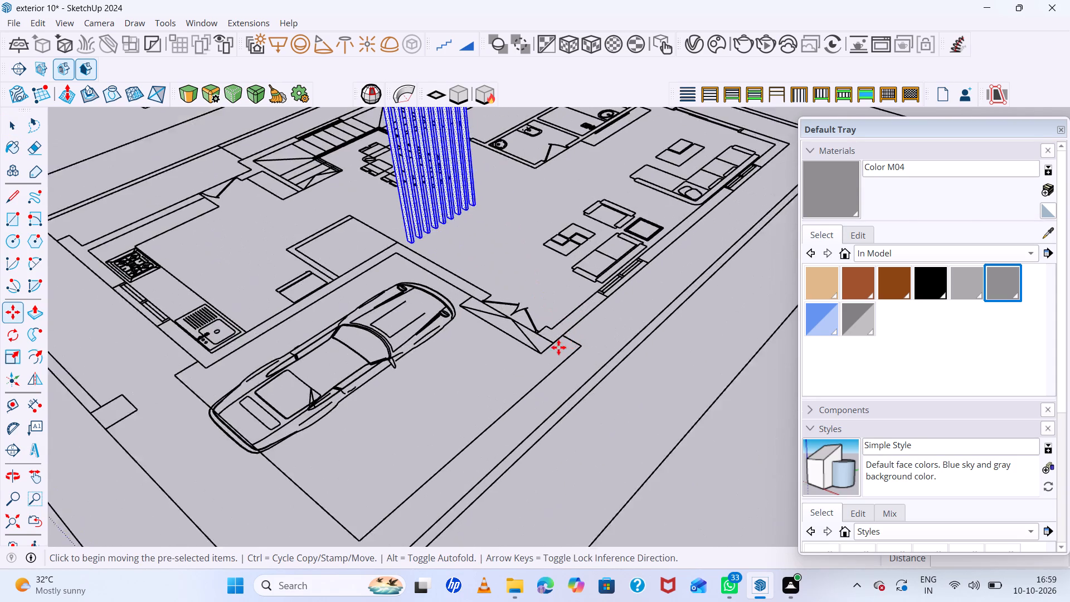
scroll(558, 347, up, 3)
click(548, 339)
scroll(602, 286, down, 14)
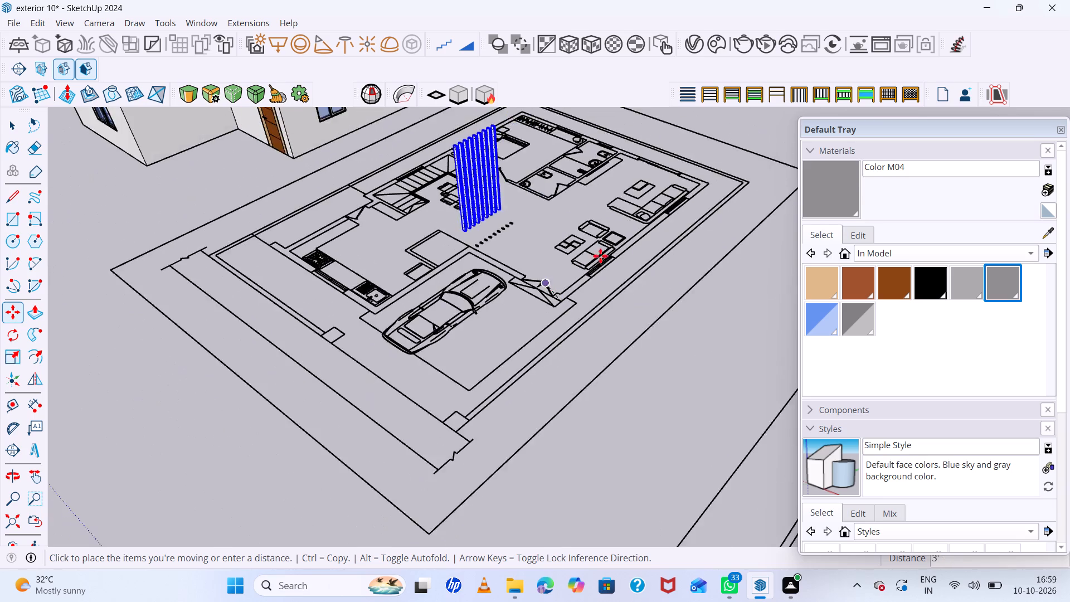
scroll(600, 256, down, 7)
scroll(480, 174, up, 8)
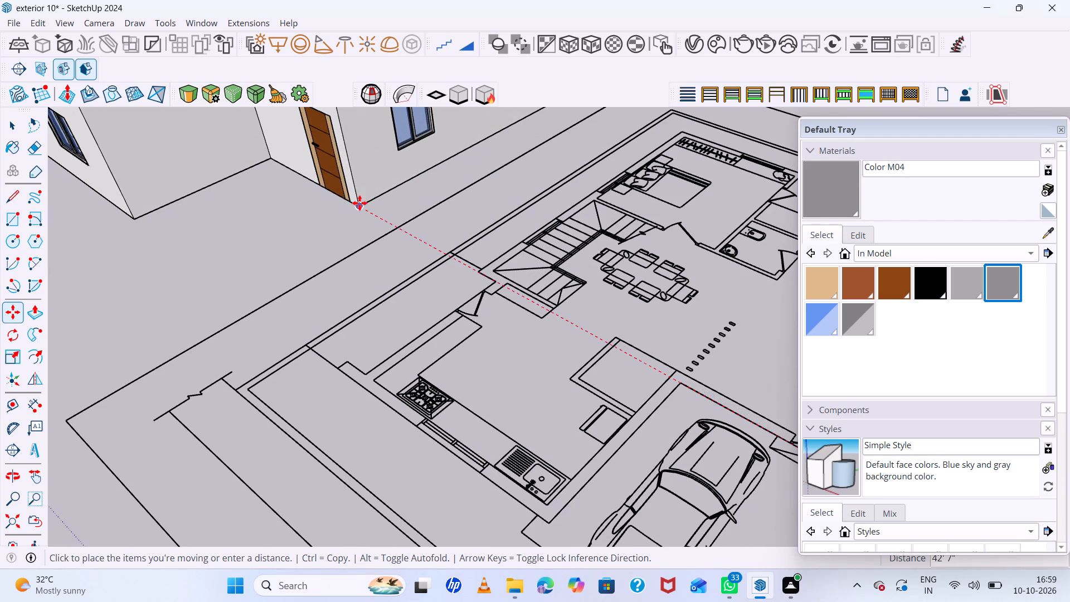
click(359, 203)
scroll(395, 278, down, 14)
middle_drag(419, 242, 435, 373)
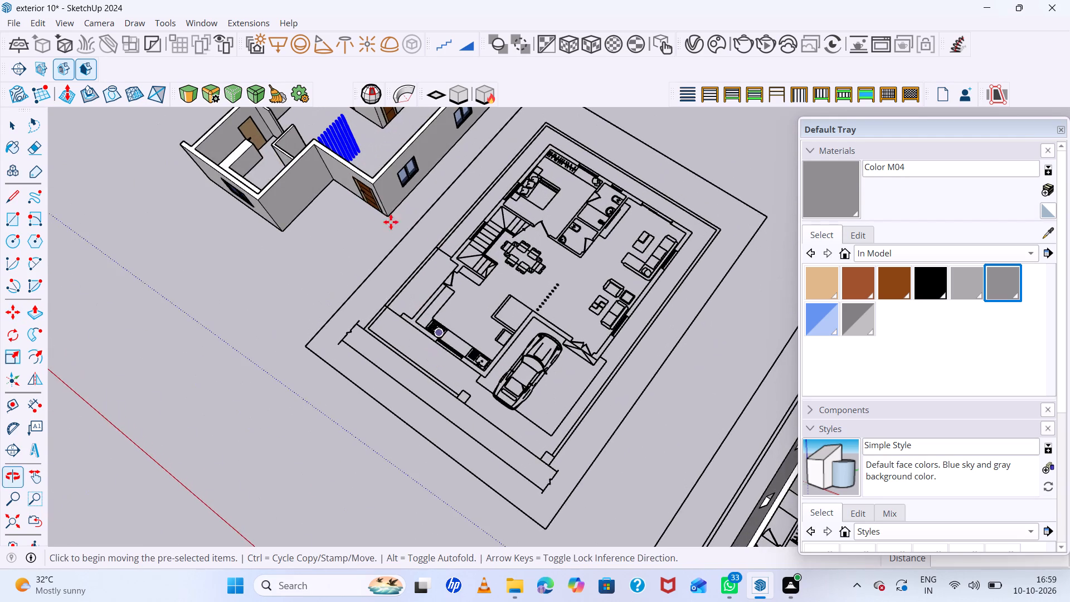
scroll(369, 199, down, 7)
scroll(385, 204, up, 7)
key(space)
click(362, 227)
Examine the divider posts' placement inside the separated house model, checking their position relative to the entrance wall and surrounding rooms.
scroll(346, 273, down, 7)
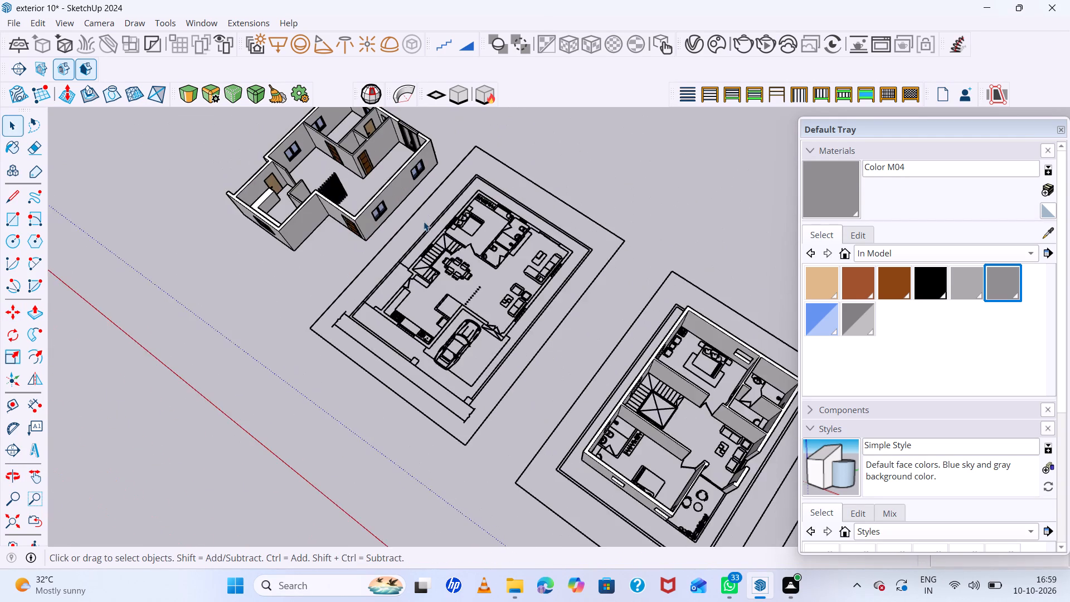
scroll(353, 151, up, 20)
scroll(353, 151, up, 2)
middle_drag(380, 280, 857, 243)
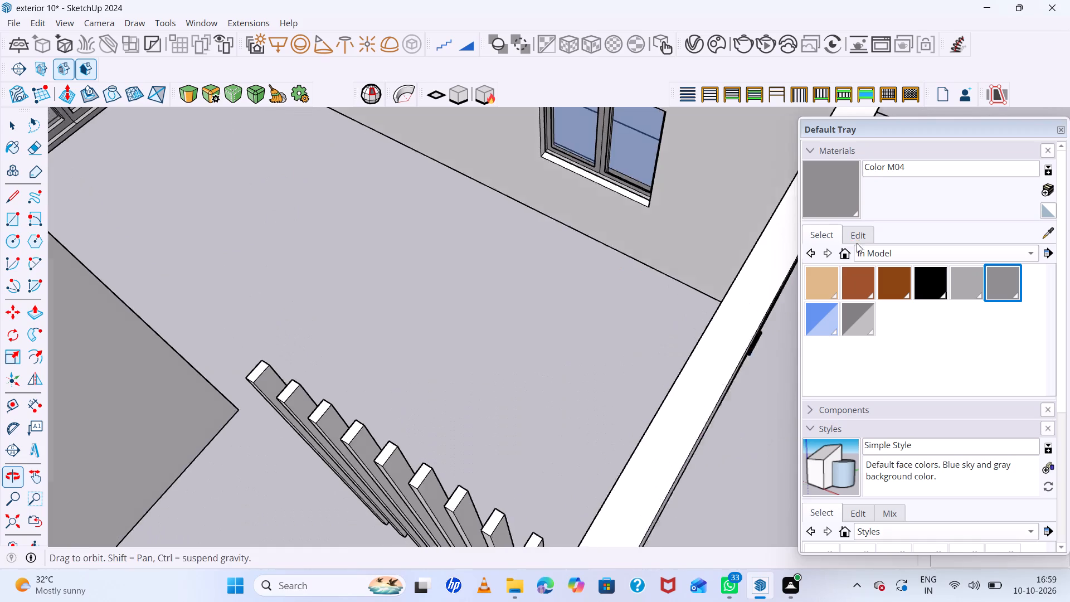
scroll(553, 316, down, 14)
scroll(504, 315, up, 1)
middle_drag(526, 256, 561, 177)
scroll(504, 313, up, 13)
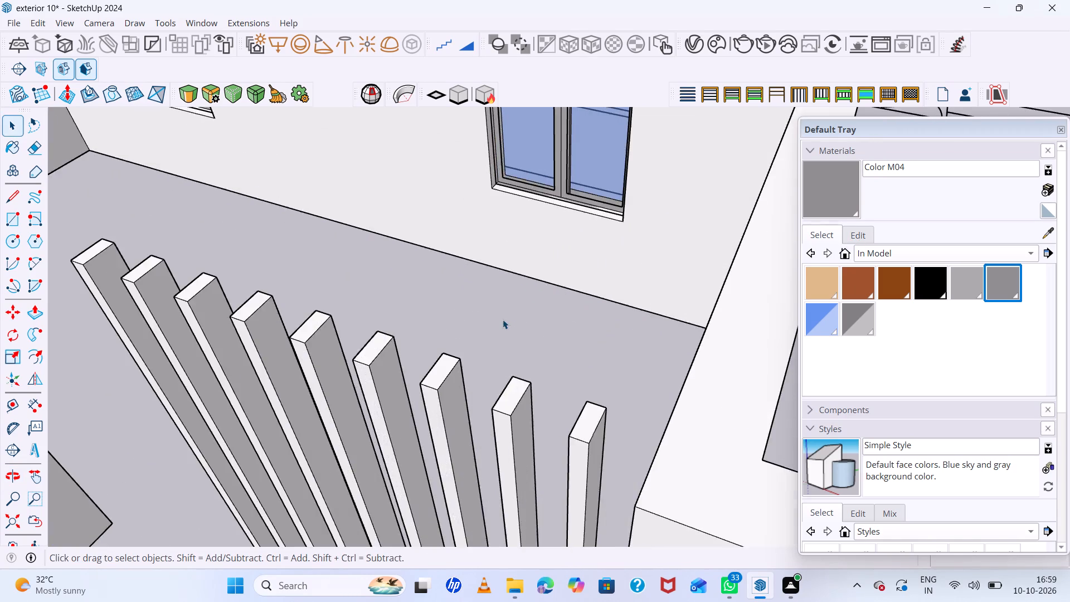
middle_drag(497, 325, 529, 252)
scroll(406, 272, down, 20)
middle_drag(558, 307, 0, 370)
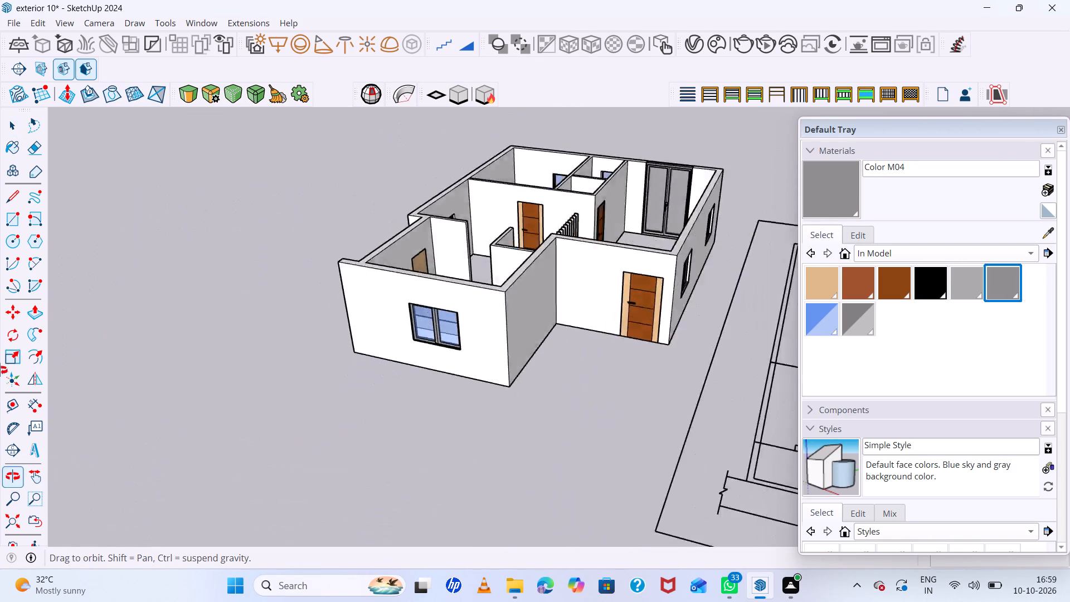
middle_drag(0, 370, 0, 378)
scroll(619, 221, up, 10)
scroll(431, 231, down, 16)
middle_drag(456, 258, 495, 386)
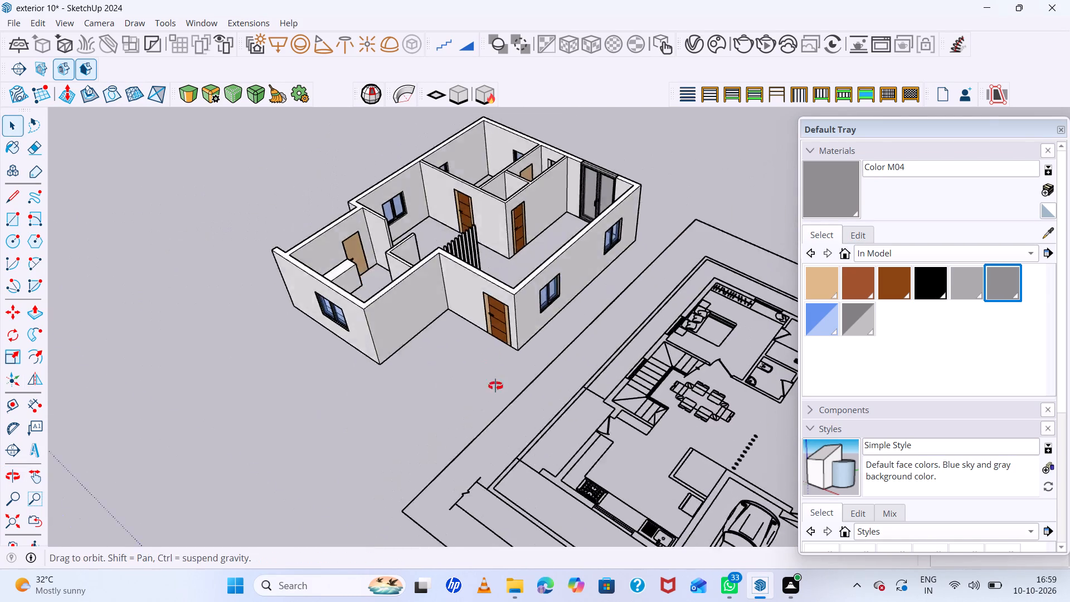
middle_drag(495, 386, 501, 438)
scroll(512, 146, up, 14)
scroll(327, 156, down, 16)
scroll(360, 229, up, 6)
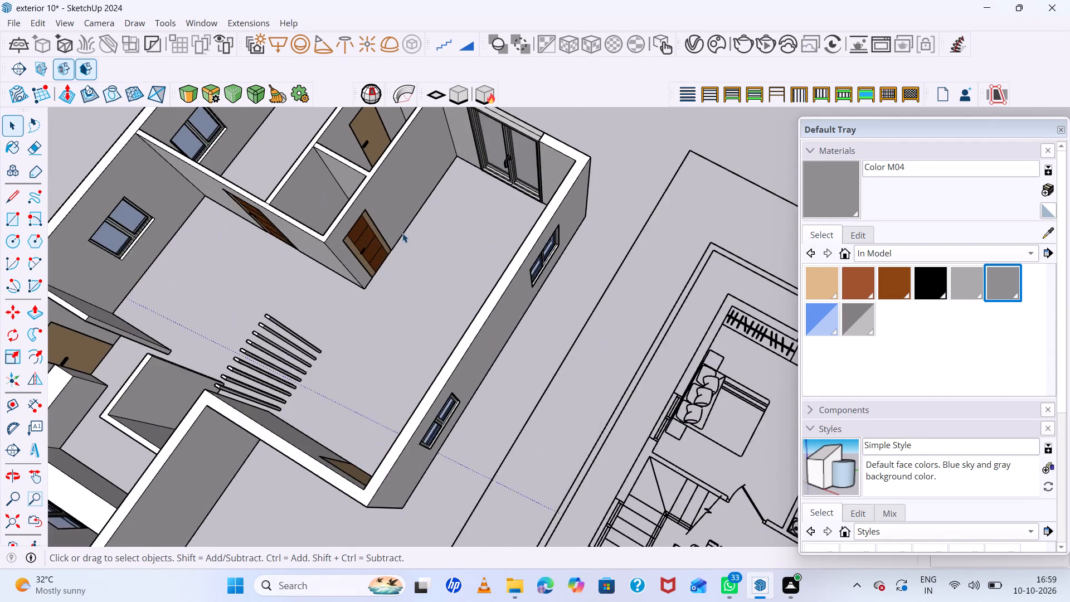
middle_drag(403, 234, 473, 104)
scroll(334, 224, down, 14)
scroll(459, 300, up, 6)
scroll(459, 297, down, 6)
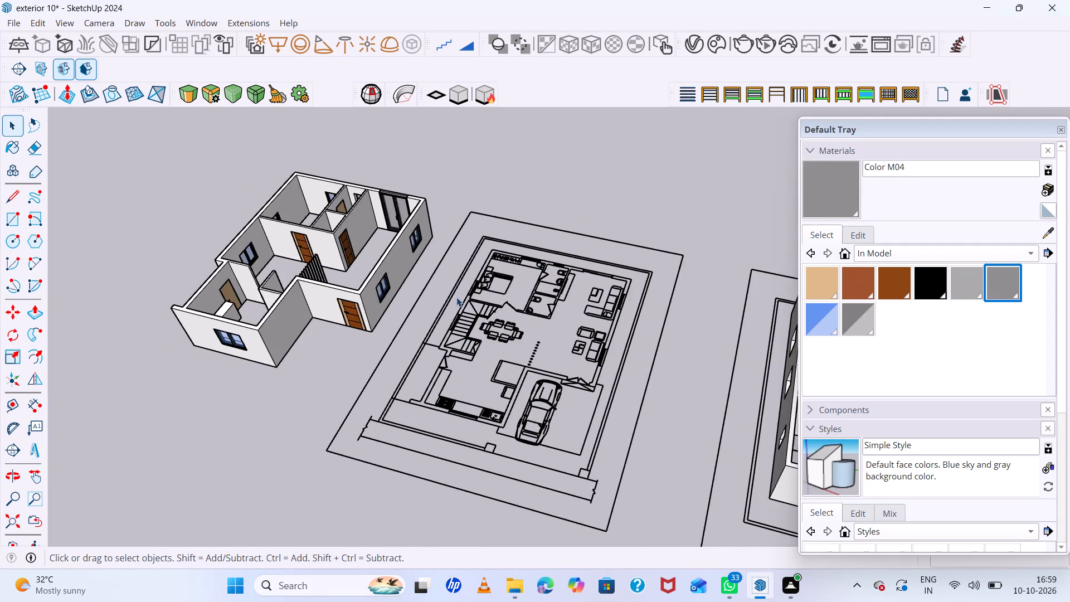
Examine the ground-floor plan's bedroom, living, dining, stair and kitchen layout beside the separated house model.
middle_drag(450, 298, 509, 362)
scroll(514, 366, down, 1)
scroll(564, 373, up, 7)
scroll(461, 251, up, 5)
scroll(461, 240, down, 8)
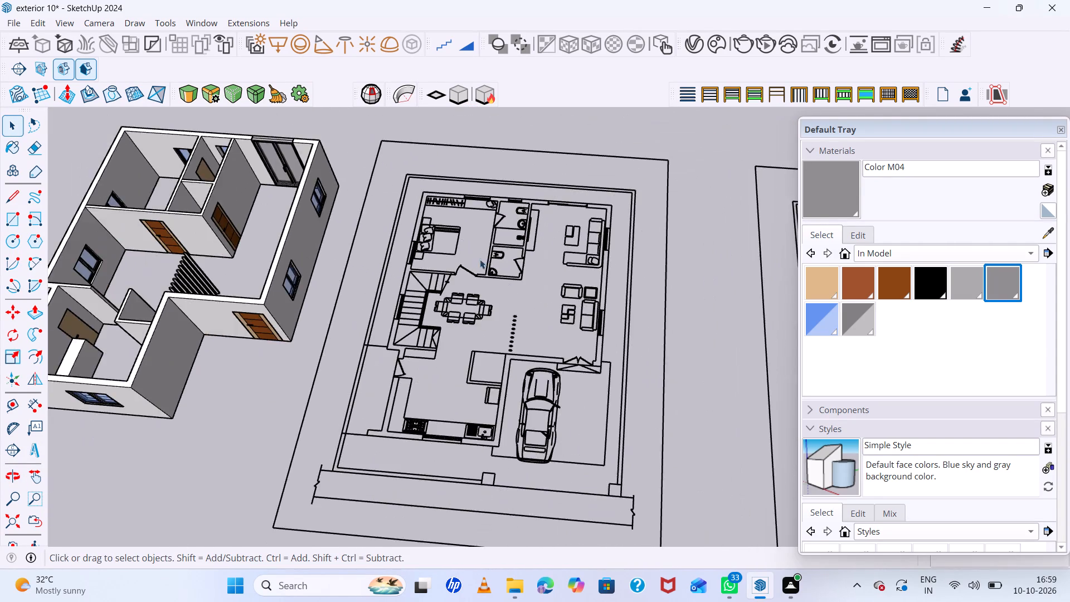
scroll(519, 292, up, 5)
scroll(566, 308, up, 5)
middle_drag(558, 303, 592, 324)
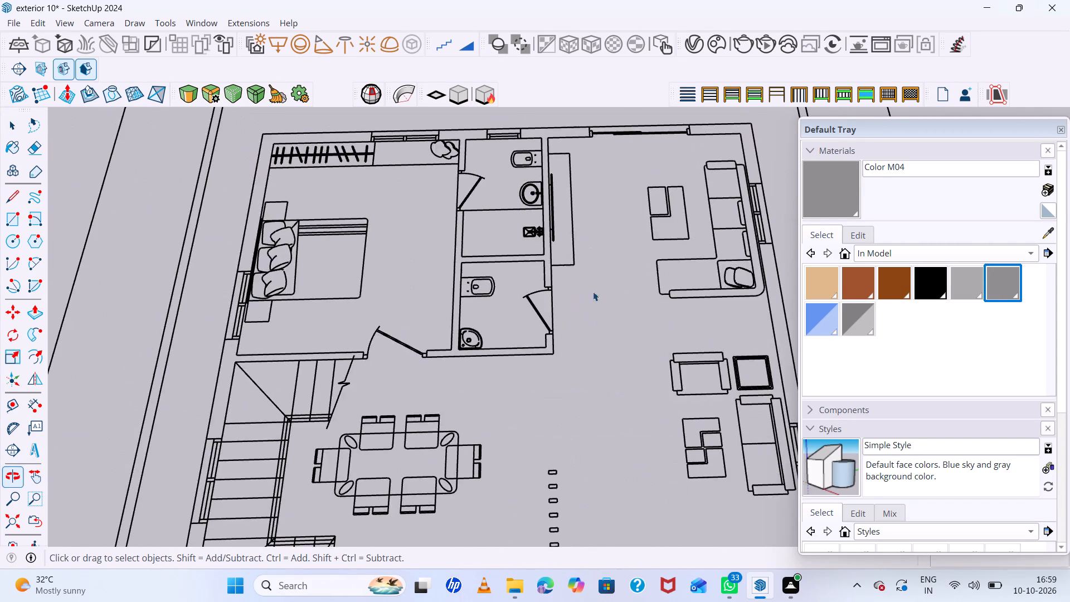
scroll(585, 254, down, 14)
scroll(620, 262, down, 8)
scroll(588, 305, up, 11)
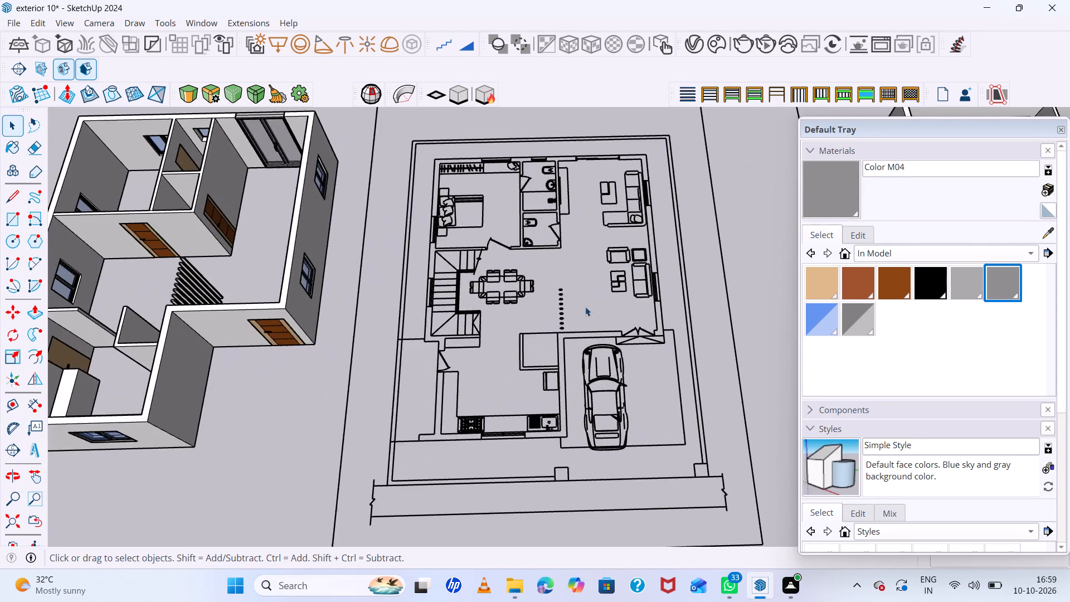
middle_drag(585, 307, 675, 315)
scroll(635, 308, up, 14)
scroll(598, 246, down, 8)
scroll(526, 339, down, 7)
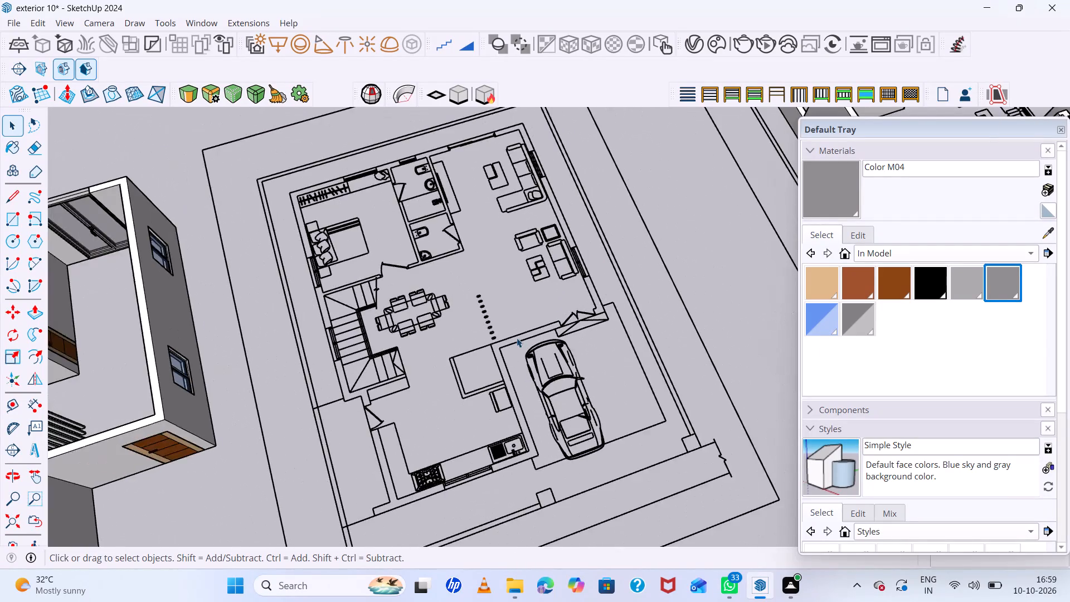
scroll(407, 273, up, 7)
scroll(385, 290, down, 1)
scroll(384, 292, up, 5)
scroll(466, 347, up, 6)
scroll(467, 321, down, 7)
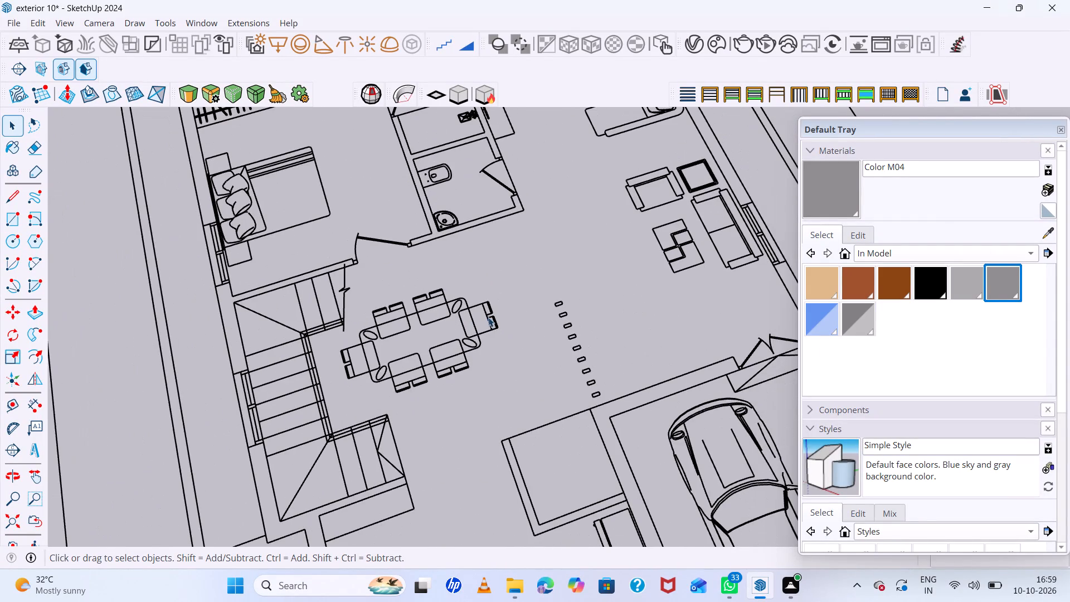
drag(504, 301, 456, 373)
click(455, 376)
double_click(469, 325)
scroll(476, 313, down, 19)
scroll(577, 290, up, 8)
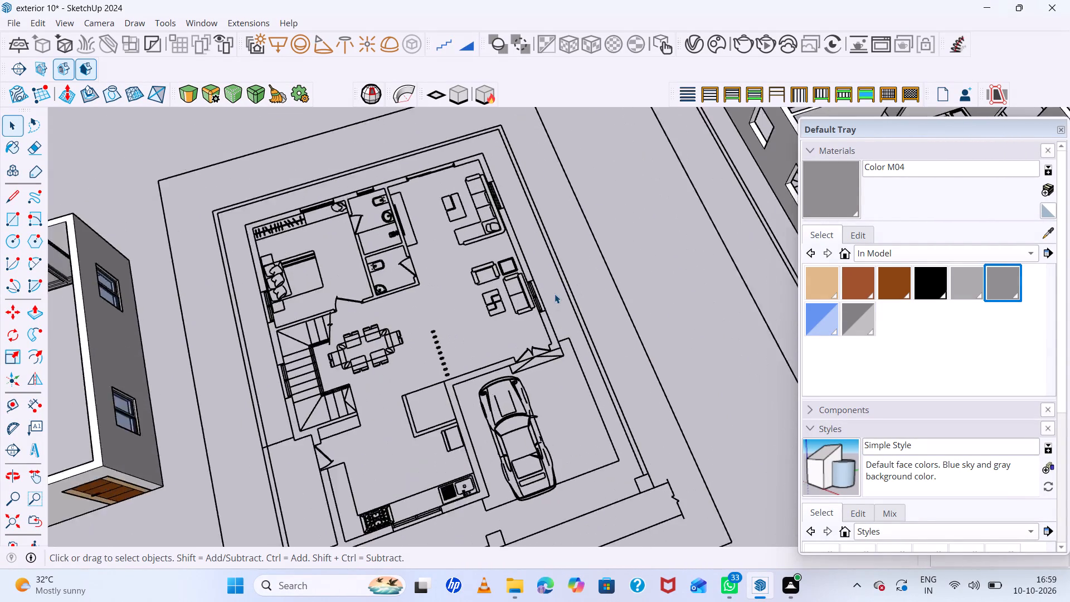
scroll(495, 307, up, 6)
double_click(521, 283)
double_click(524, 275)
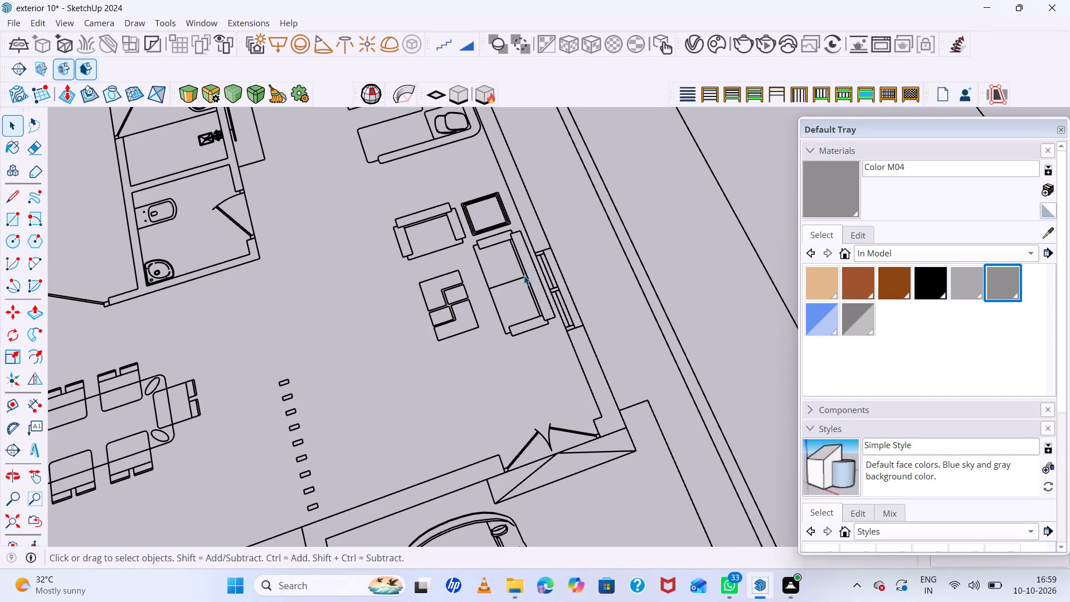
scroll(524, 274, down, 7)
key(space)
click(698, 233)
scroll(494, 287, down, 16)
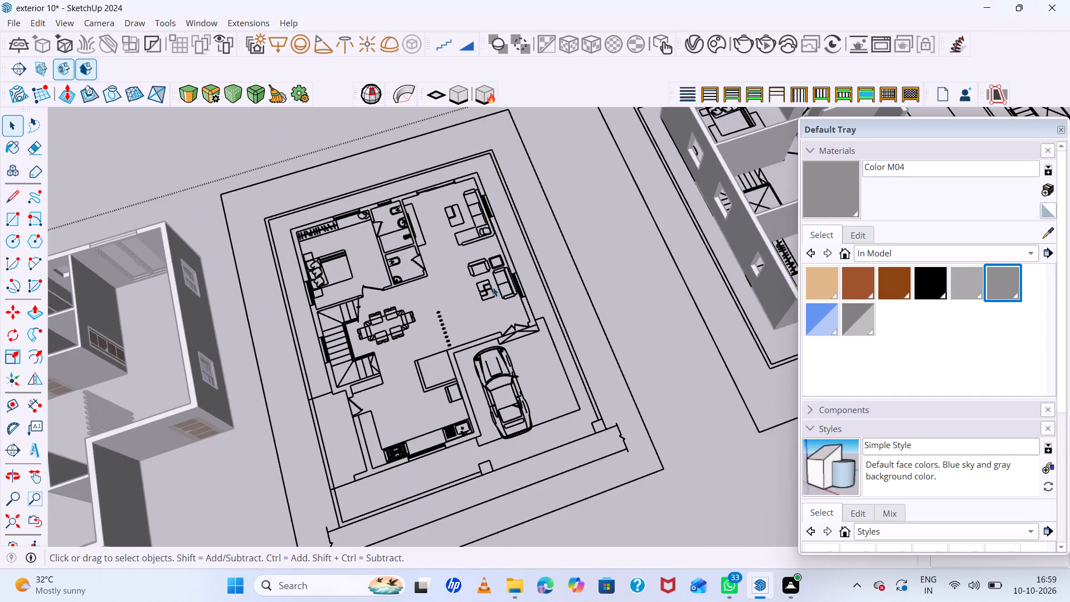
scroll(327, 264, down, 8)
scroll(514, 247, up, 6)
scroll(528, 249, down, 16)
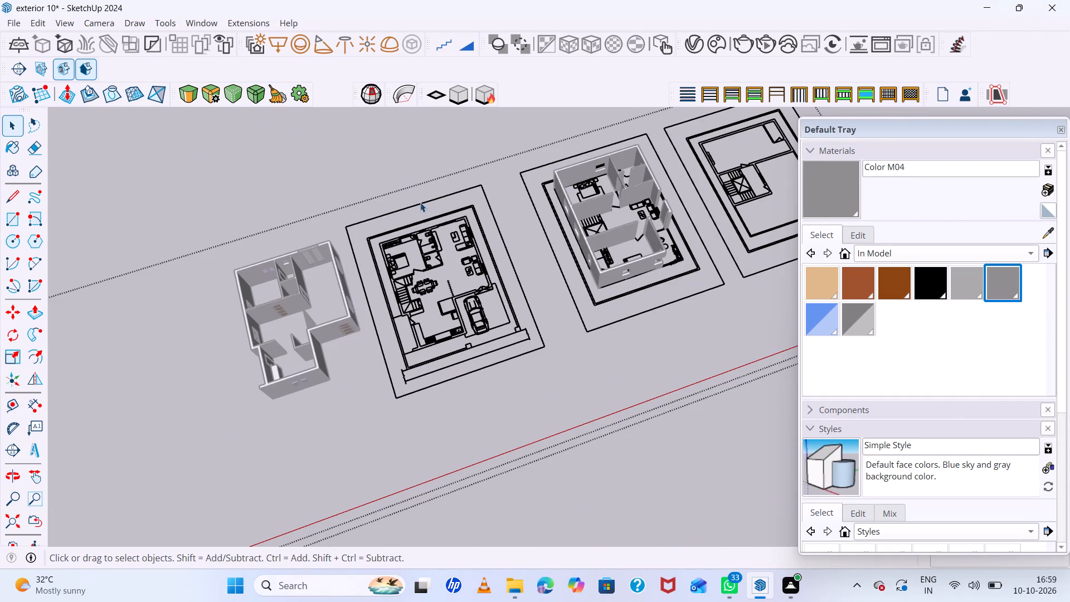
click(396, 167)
Examine the separated house model's rooms and divider posts, and compare them with the adjacent ground-floor plan.
scroll(255, 255, up, 17)
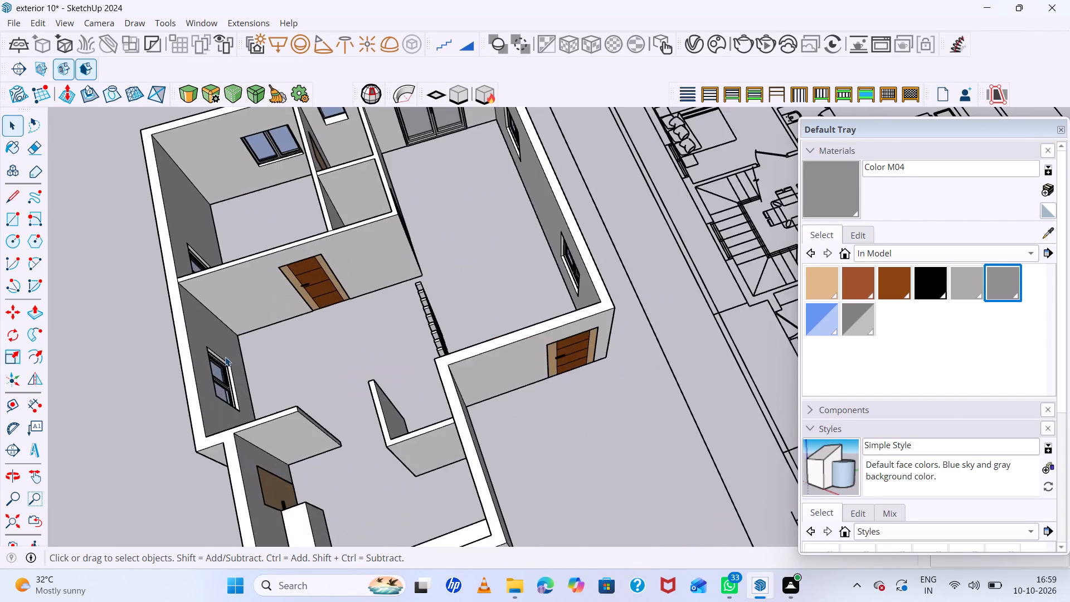
middle_drag(225, 357, 108, 284)
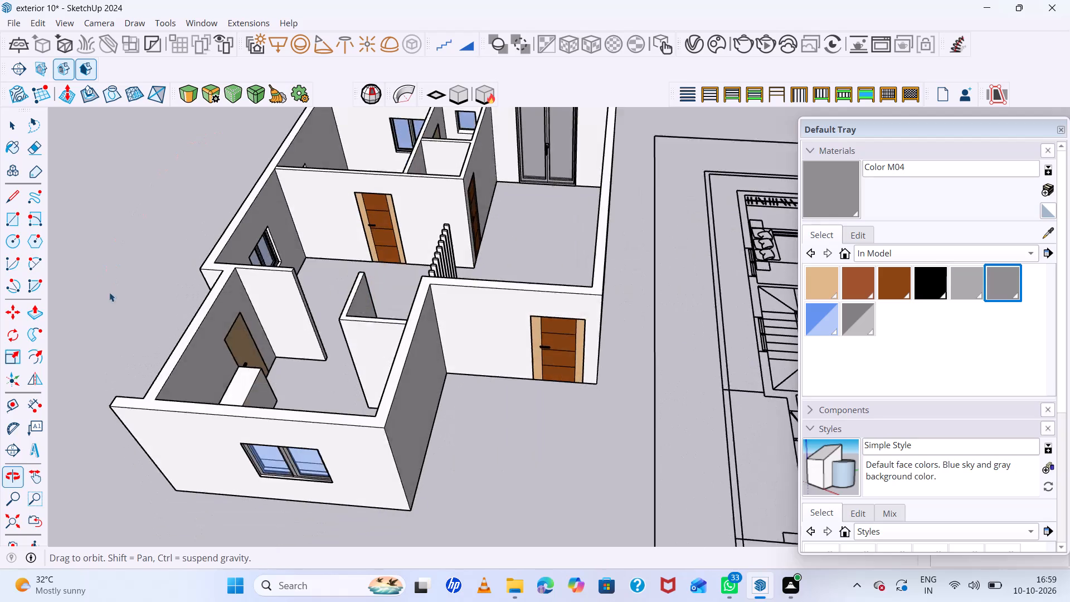
scroll(153, 285, down, 14)
scroll(440, 326, down, 7)
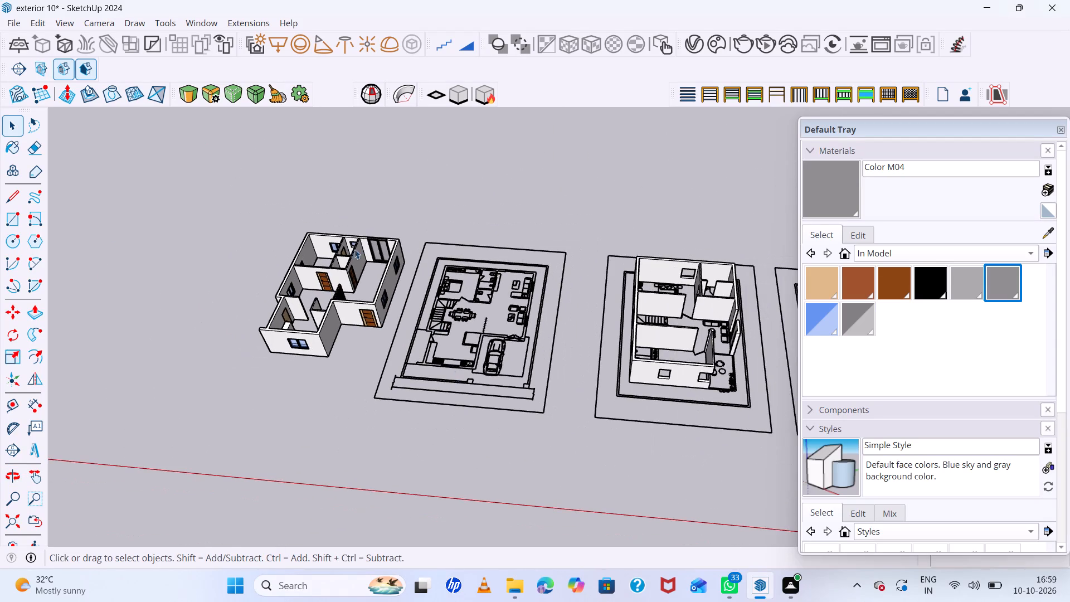
scroll(341, 242, up, 12)
middle_drag(364, 299, 403, 421)
scroll(339, 312, up, 4)
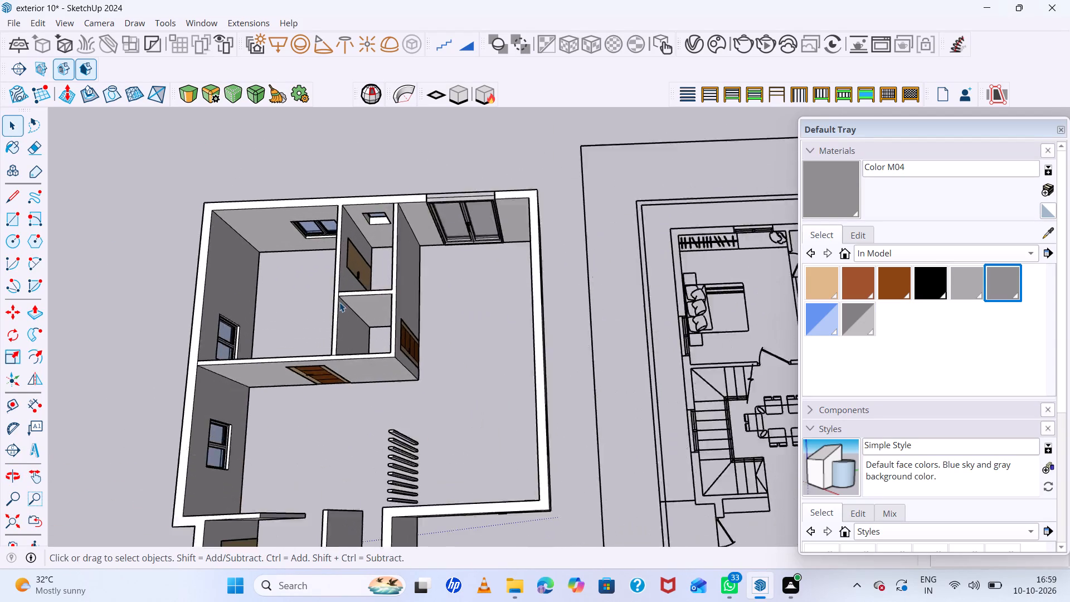
scroll(339, 302, up, 8)
scroll(322, 264, down, 15)
scroll(590, 286, up, 4)
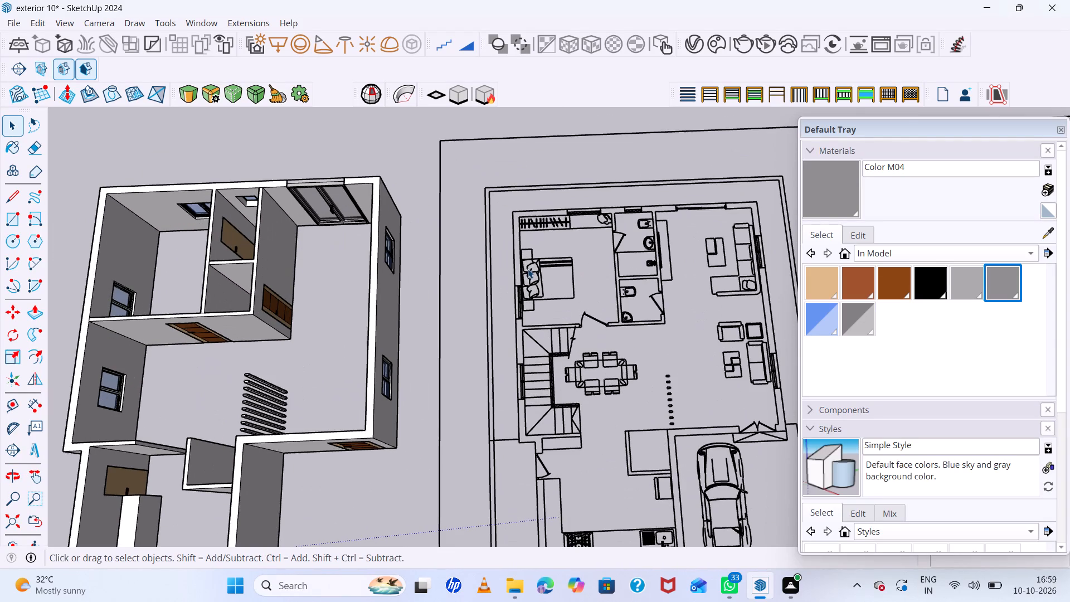
Trace the plan's kitchen front wall outline with the Line tool, starting at the porch-side corner and including the 9" return at the far end.
scroll(534, 268, down, 11)
scroll(610, 338, up, 2)
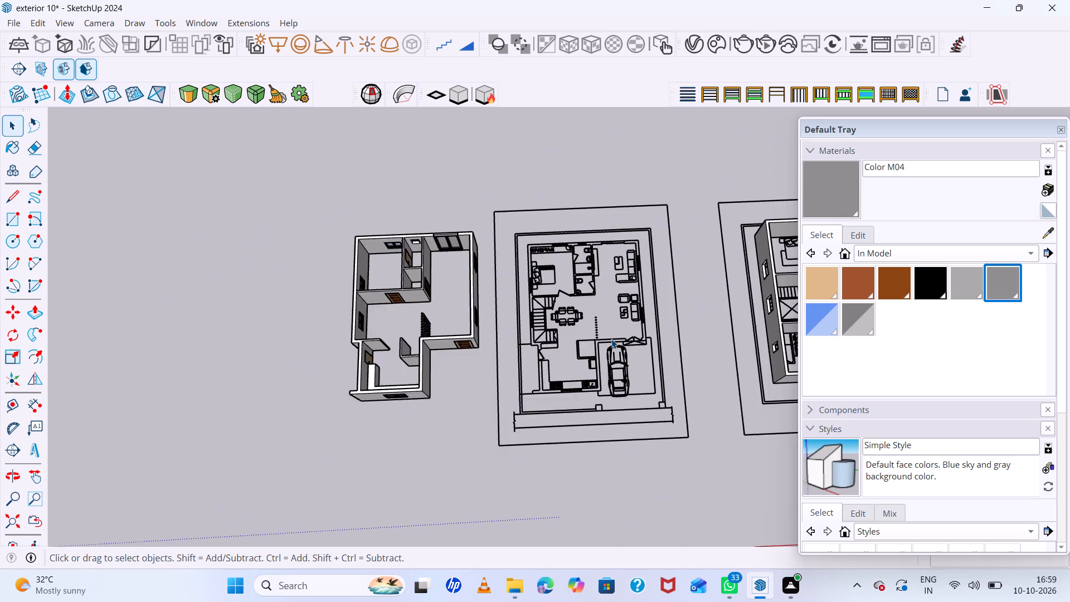
scroll(611, 339, up, 4)
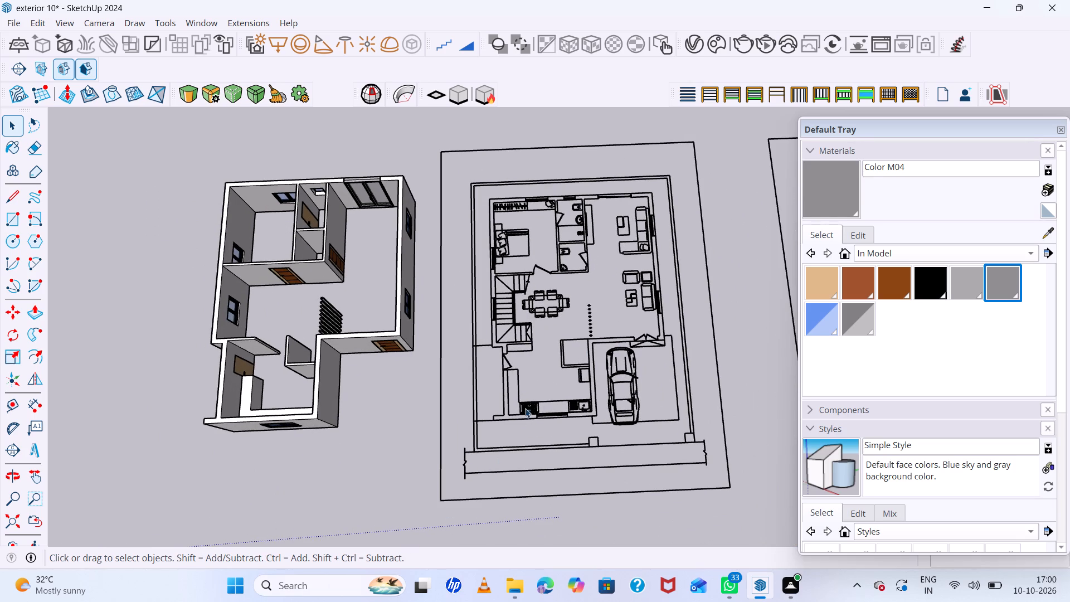
key(l)
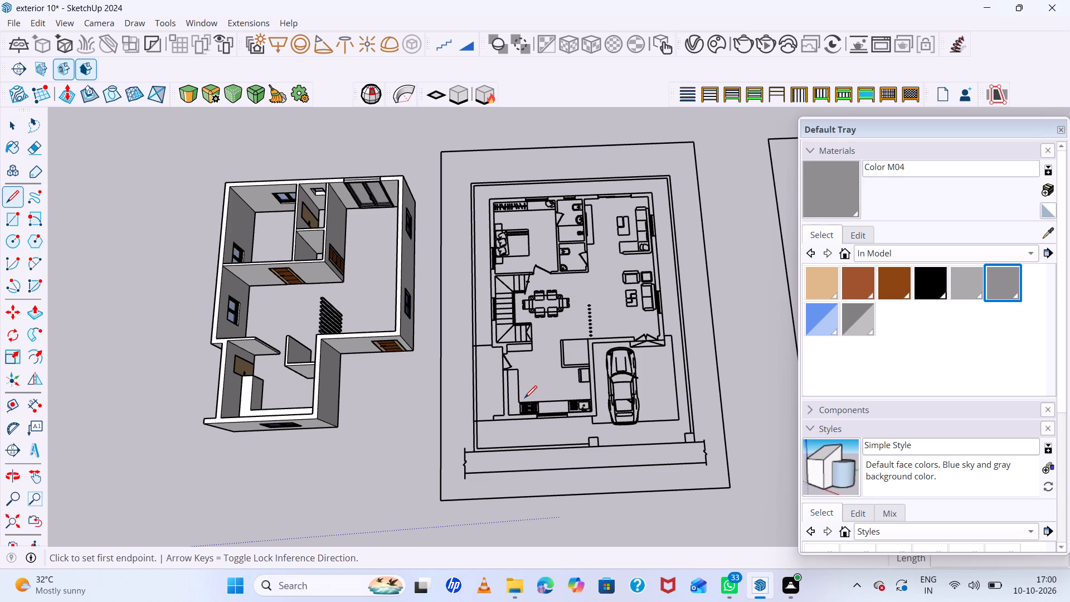
scroll(675, 454, up, 8)
scroll(566, 434, up, 7)
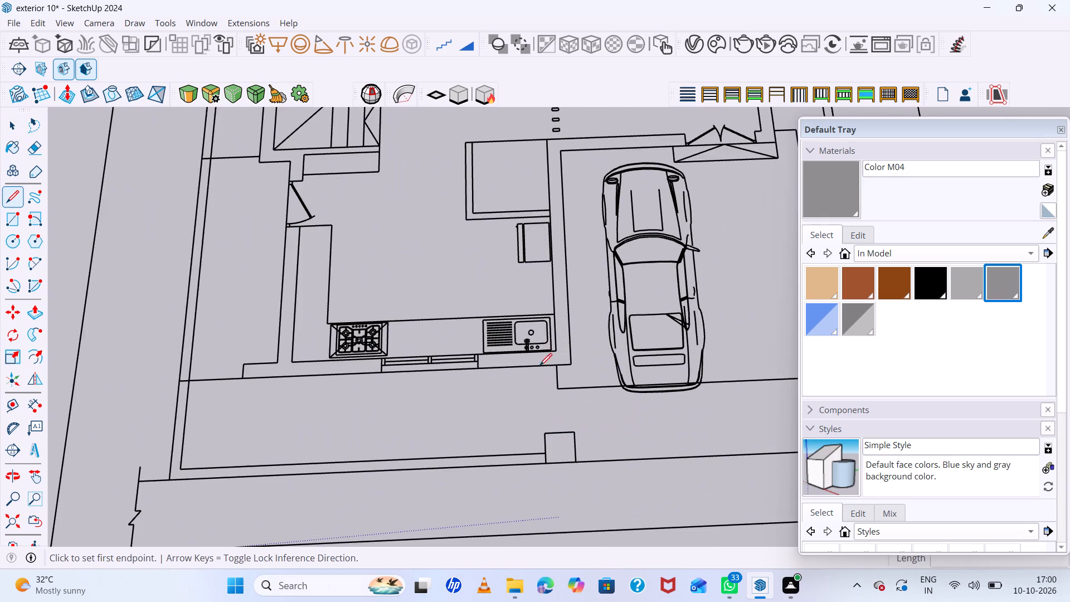
scroll(549, 349, up, 6)
scroll(576, 351, down, 17)
scroll(587, 365, down, 6)
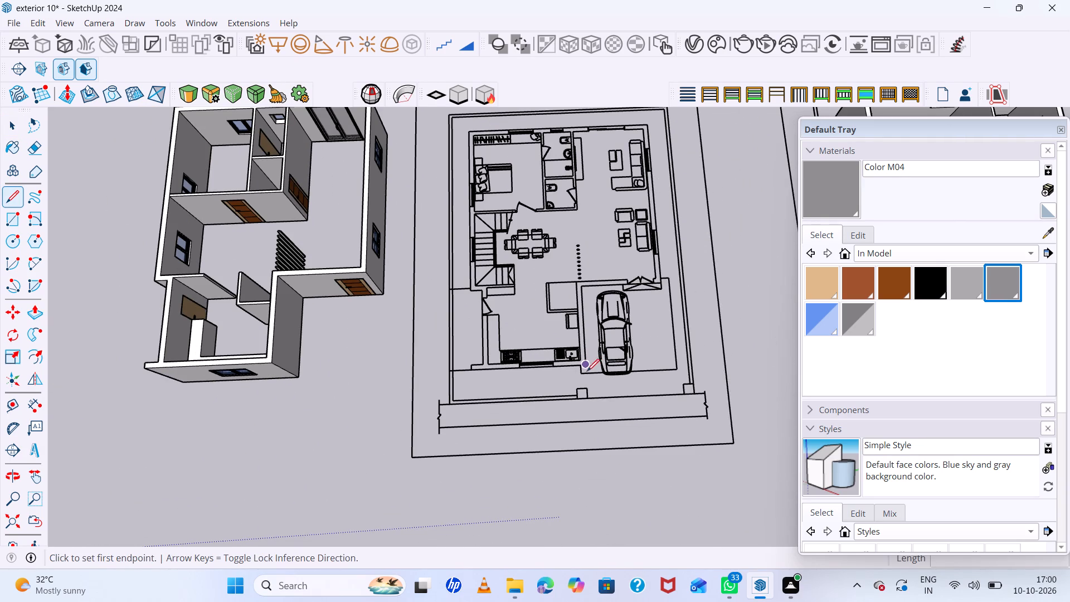
scroll(611, 361, up, 7)
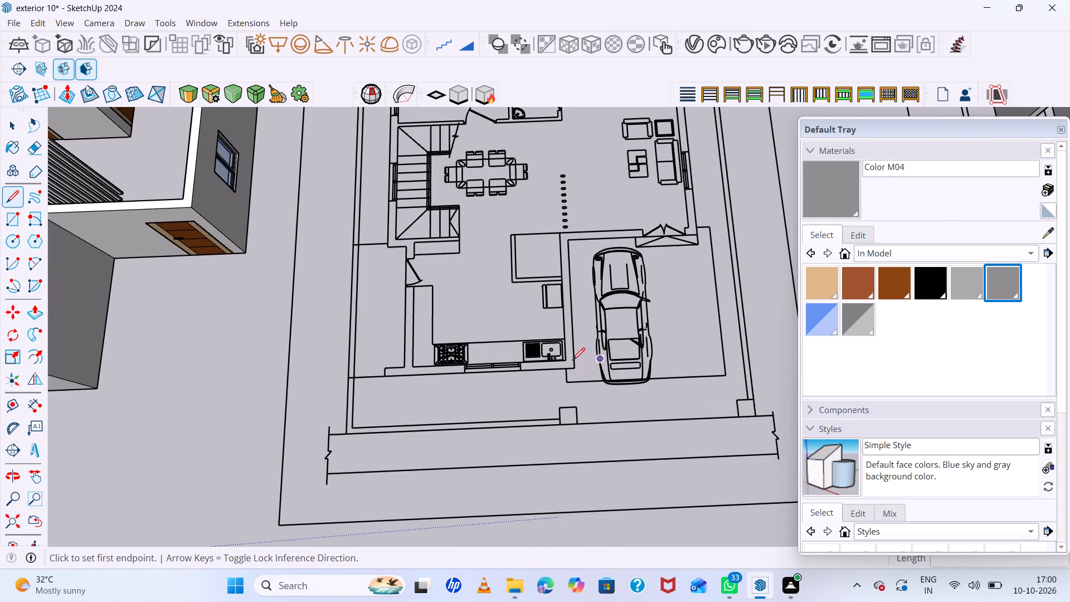
click(573, 368)
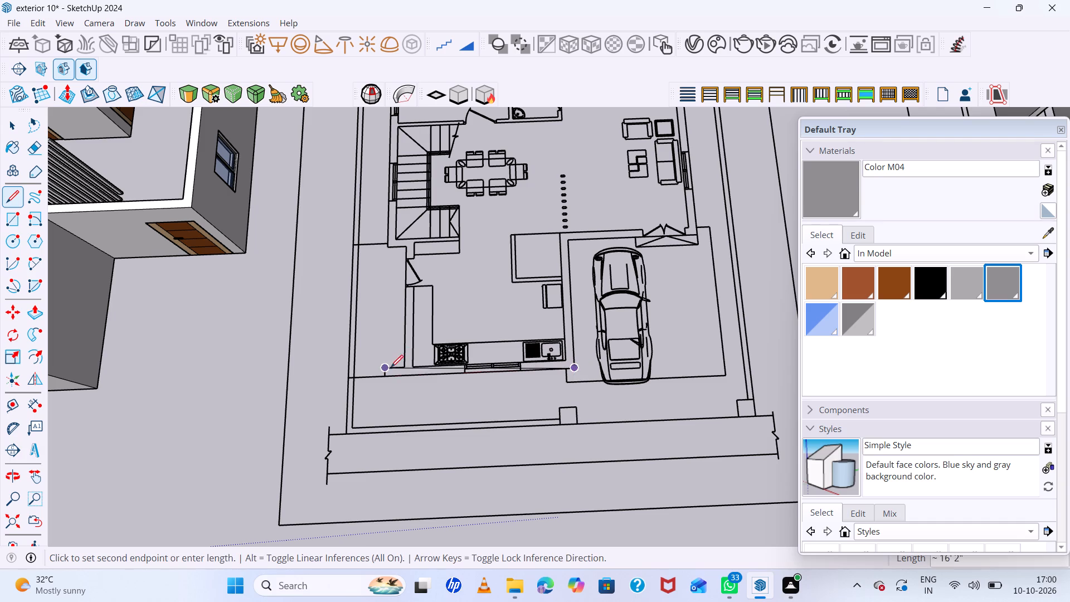
click(390, 376)
scroll(387, 370, up, 9)
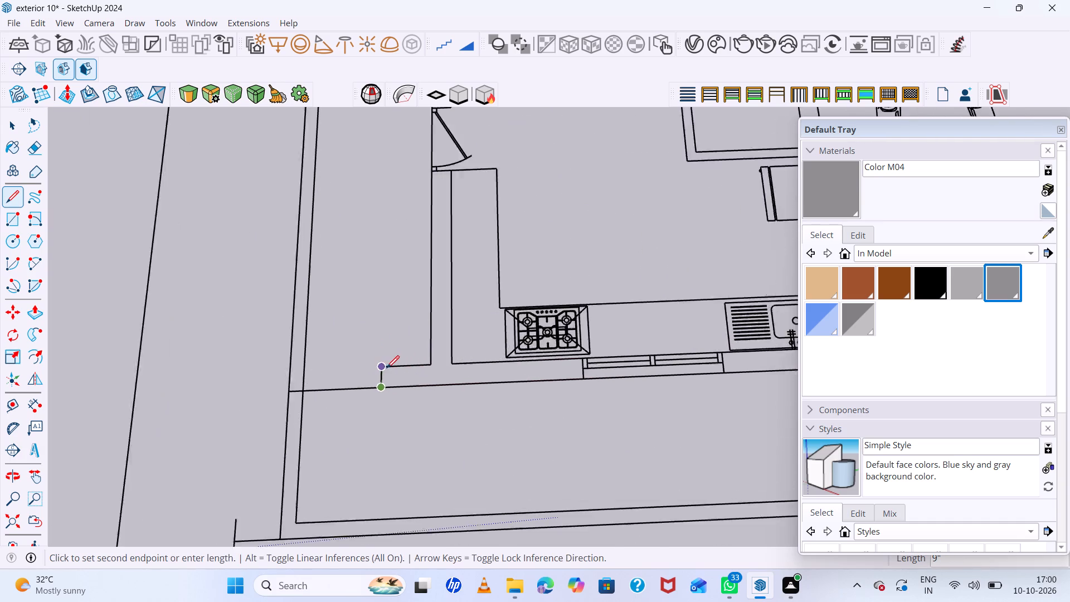
scroll(387, 368, up, 2)
click(385, 363)
click(439, 361)
Continue the outline along the kitchen's outer side wall, around the stair corner jog, and along the stair and bedroom side wall to the rear corner.
scroll(511, 351, down, 11)
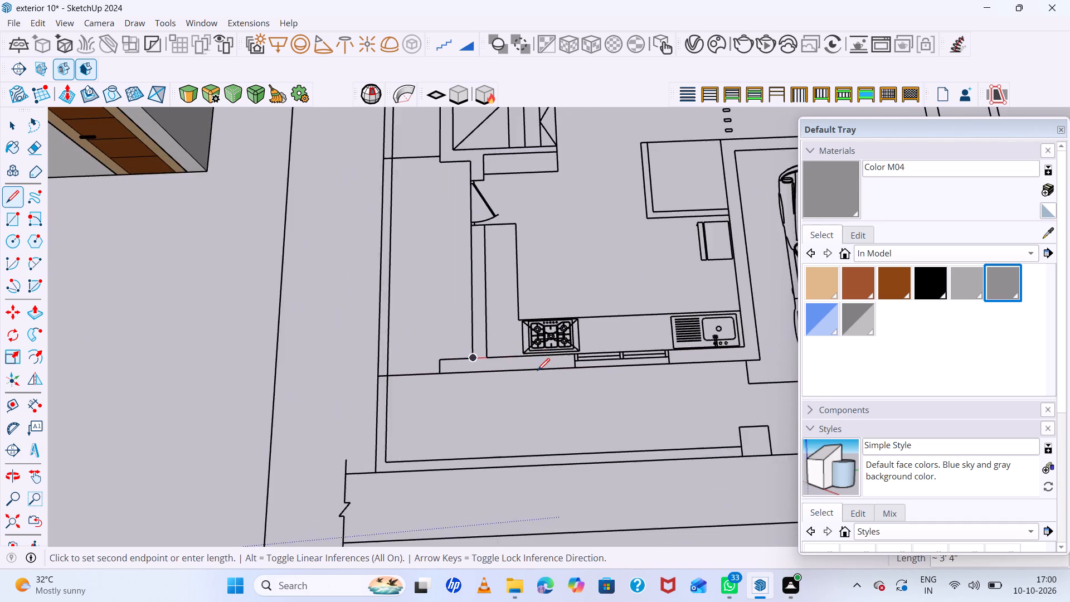
scroll(537, 371, down, 4)
scroll(474, 276, up, 11)
click(523, 253)
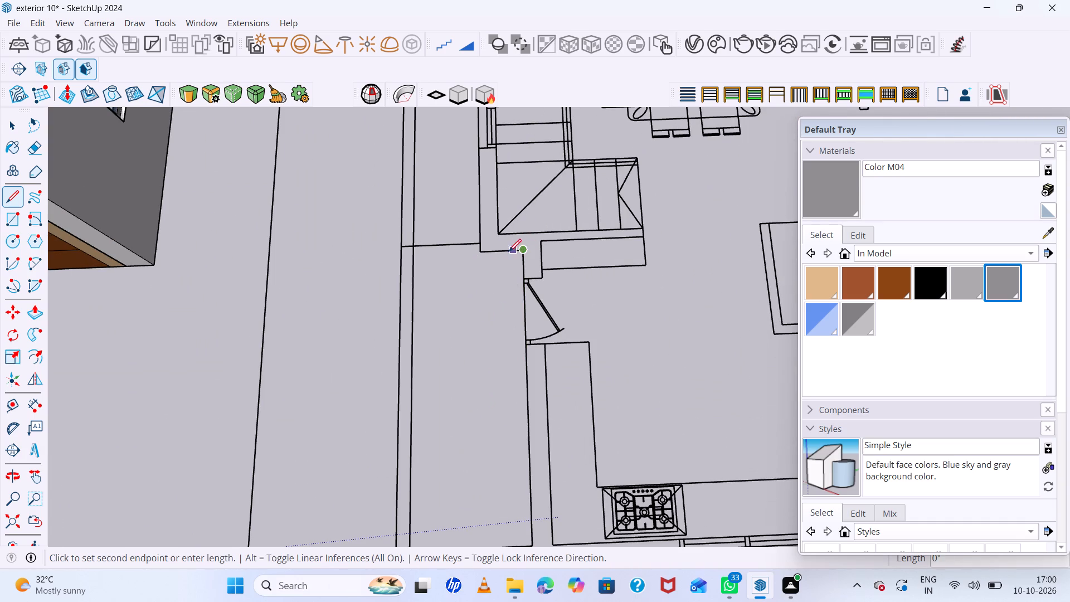
click(475, 250)
scroll(521, 319, down, 15)
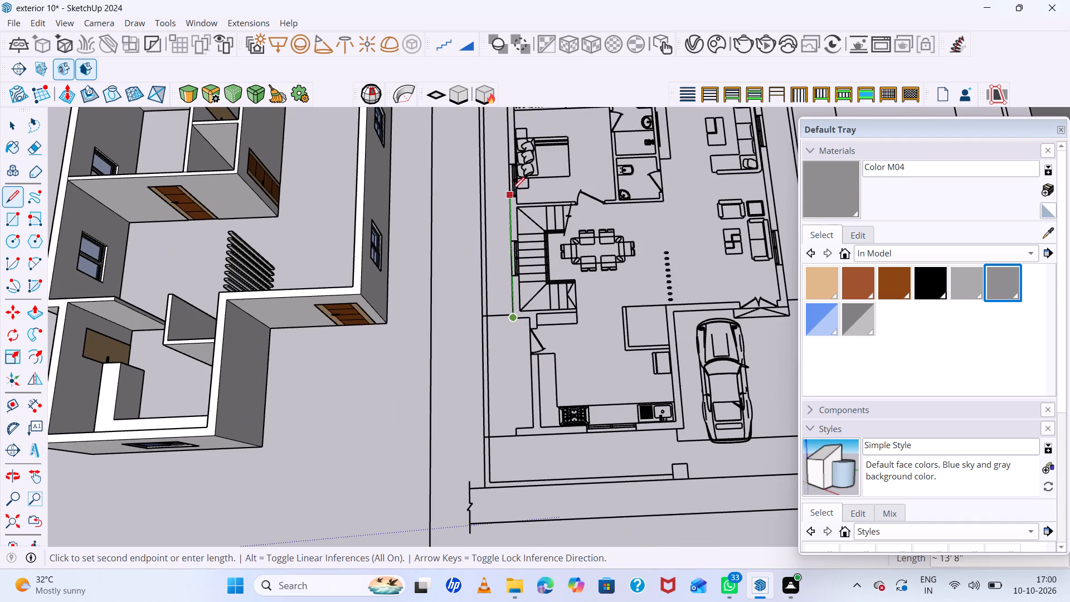
scroll(498, 230, down, 9)
scroll(538, 99, up, 5)
scroll(512, 159, up, 5)
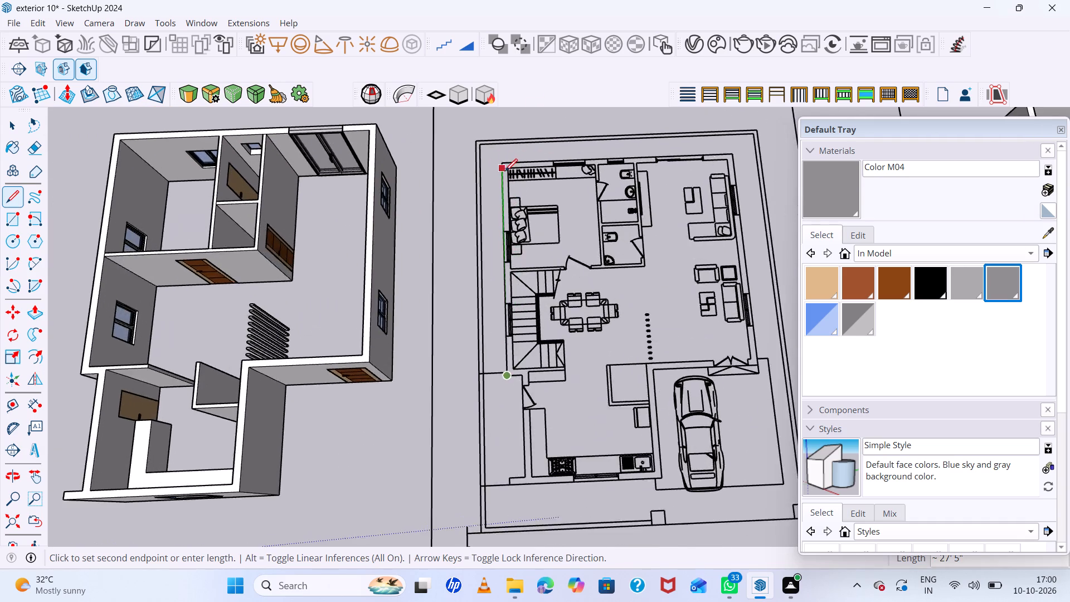
scroll(505, 171, up, 9)
click(504, 152)
Trace the plan's rear wall, about 29' 3" long, and the living room's outer side wall to the entrance corner.
scroll(325, 177, down, 14)
scroll(601, 190, up, 10)
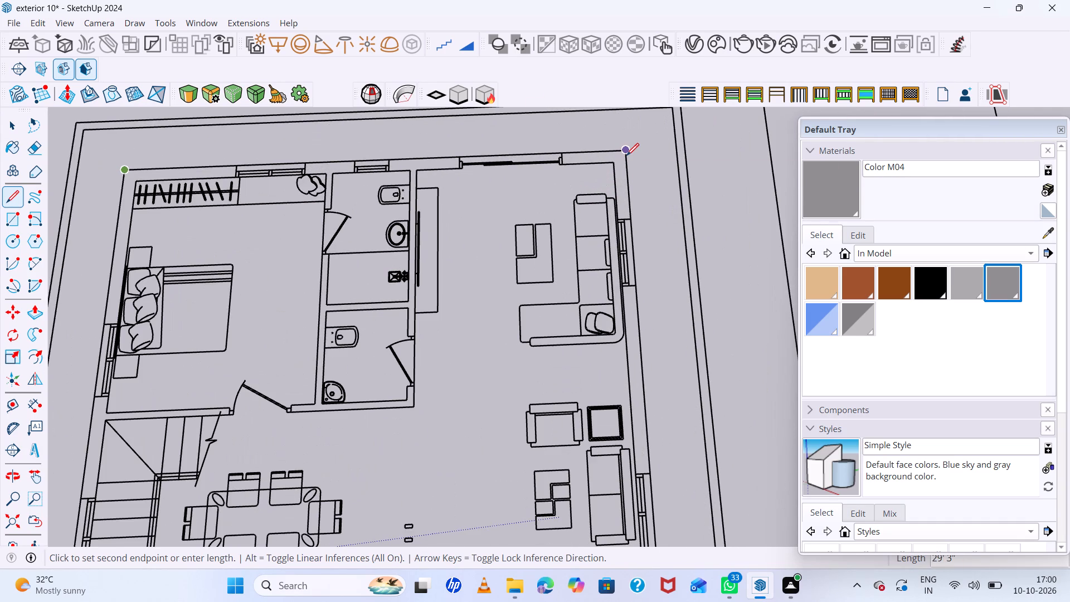
click(626, 155)
scroll(538, 175, down, 14)
scroll(599, 376, up, 6)
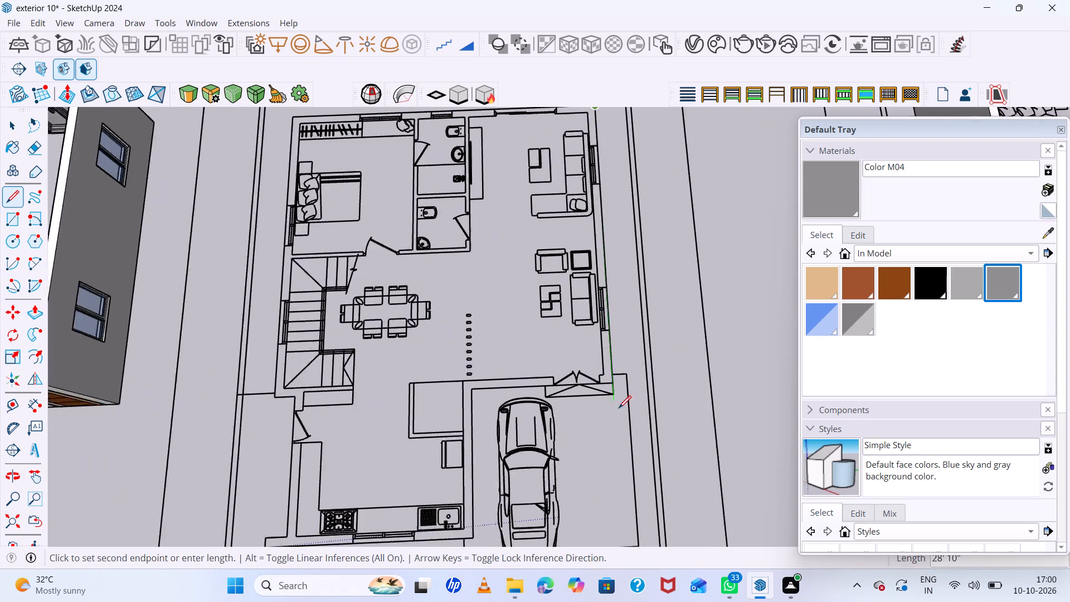
scroll(617, 401, up, 6)
click(605, 367)
Close the footprint into a face along the entrance wall and the kitchen wall beside the car porch.
scroll(392, 361, down, 7)
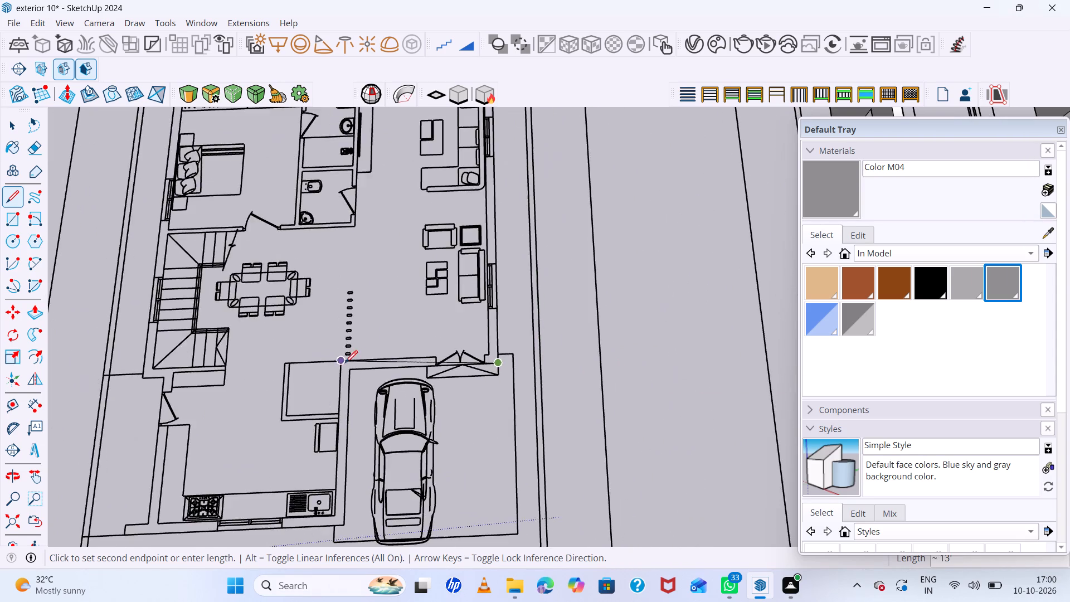
scroll(349, 370, up, 6)
click(351, 366)
scroll(464, 328, down, 13)
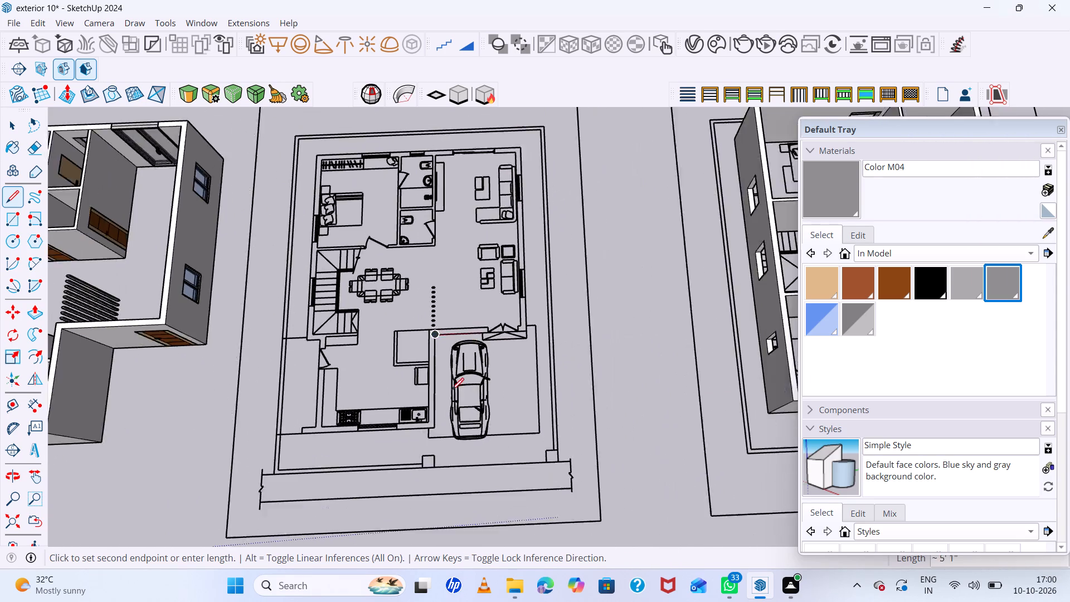
scroll(440, 427, up, 6)
click(439, 409)
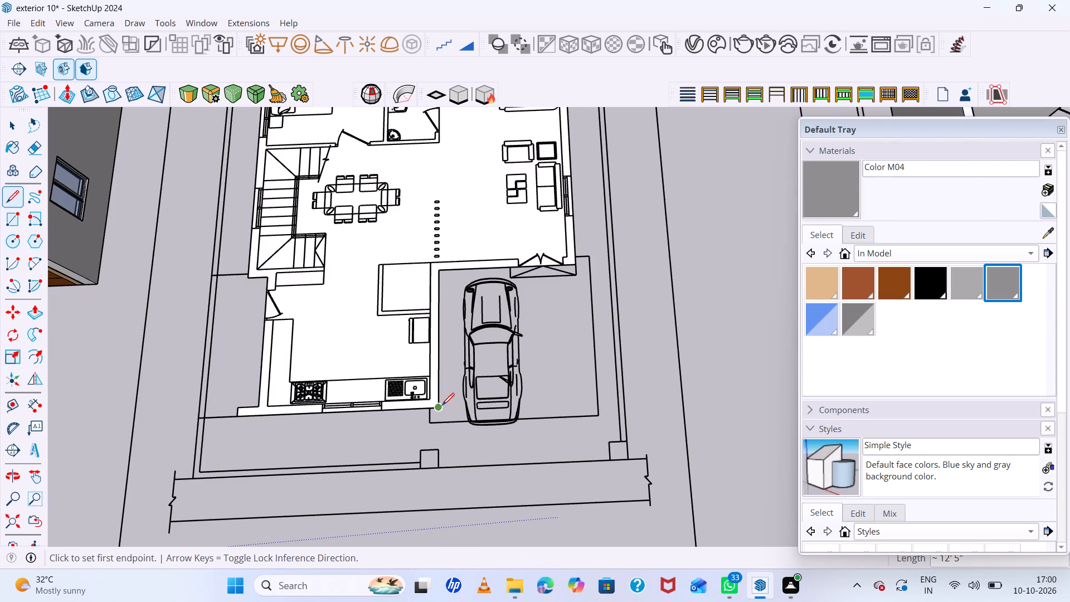
scroll(471, 386, down, 7)
scroll(407, 261, up, 6)
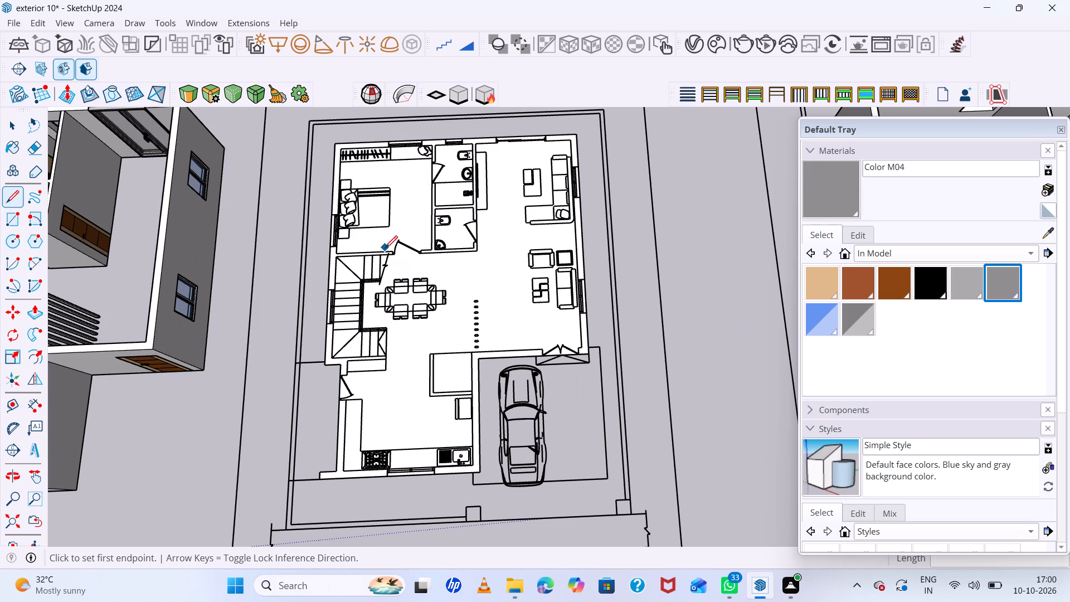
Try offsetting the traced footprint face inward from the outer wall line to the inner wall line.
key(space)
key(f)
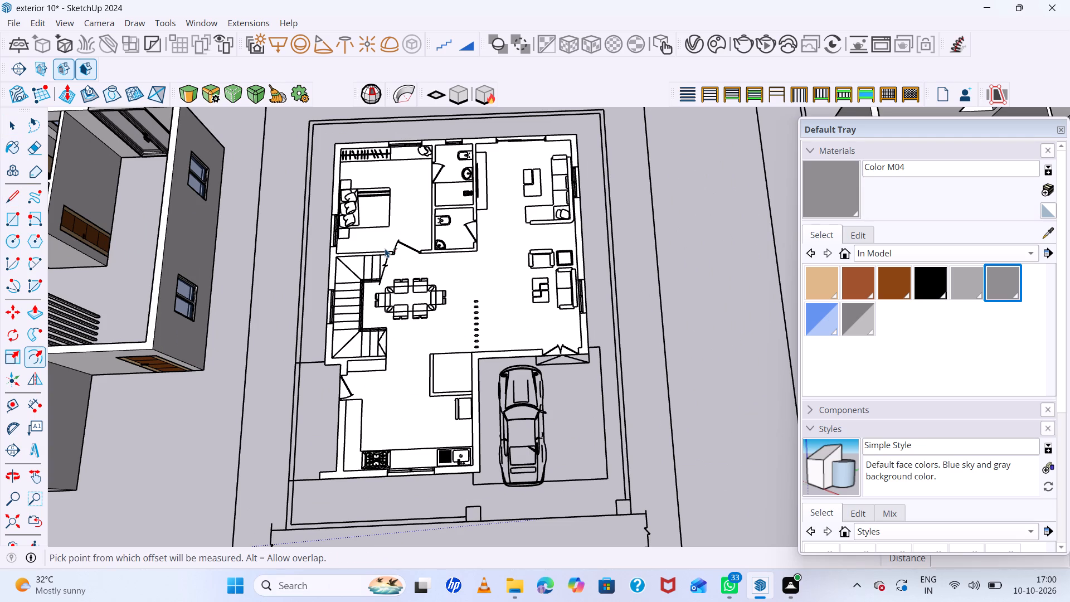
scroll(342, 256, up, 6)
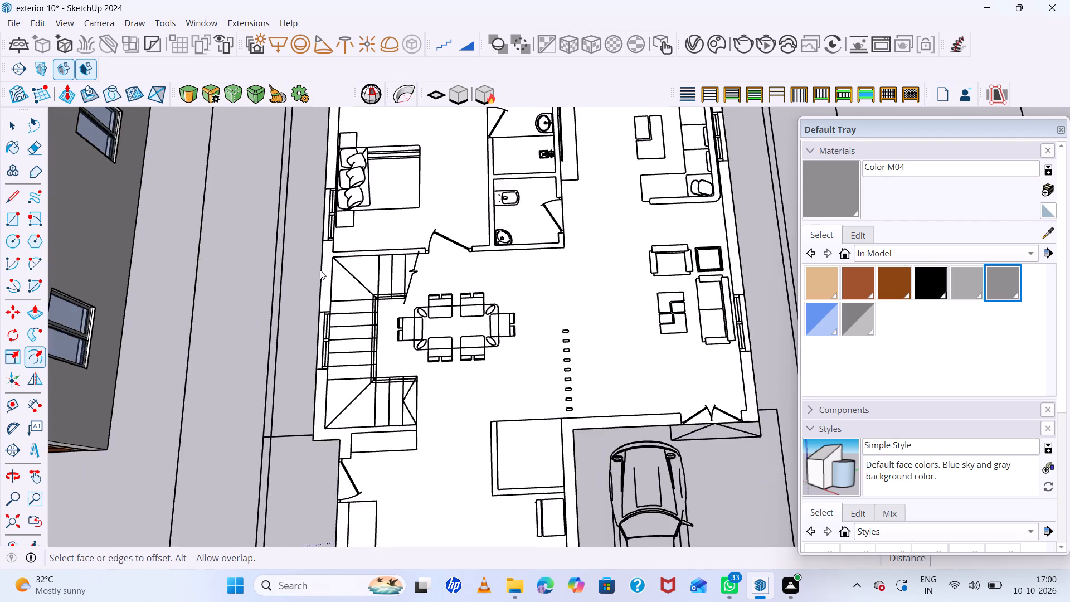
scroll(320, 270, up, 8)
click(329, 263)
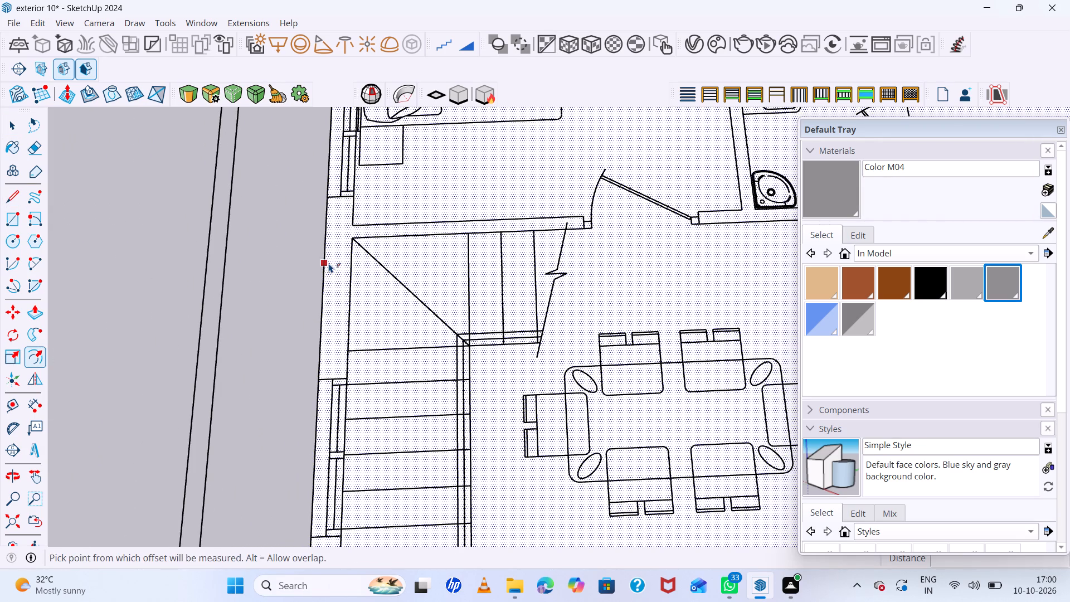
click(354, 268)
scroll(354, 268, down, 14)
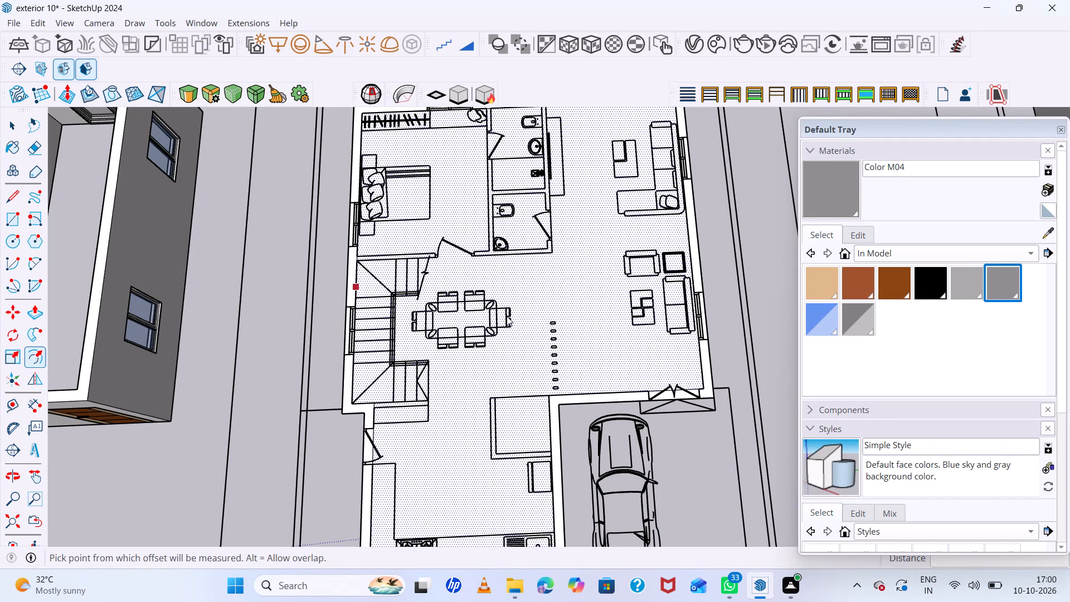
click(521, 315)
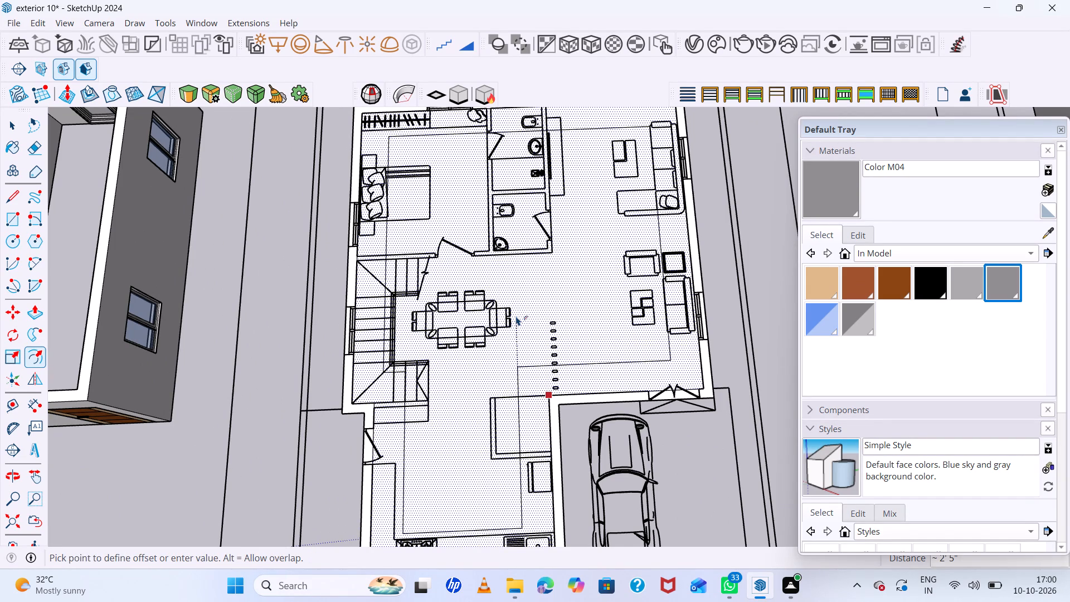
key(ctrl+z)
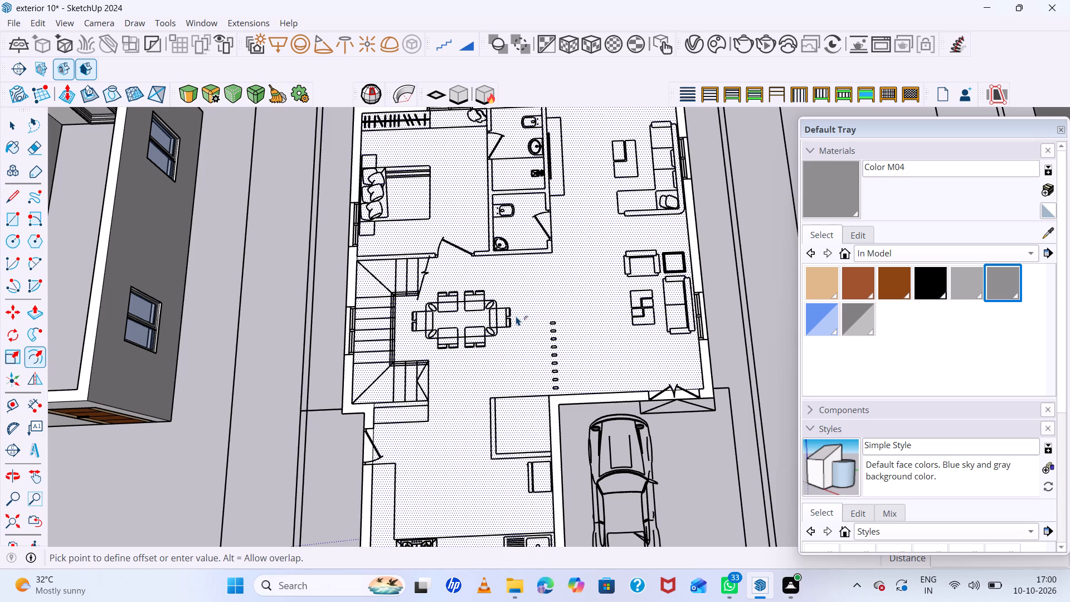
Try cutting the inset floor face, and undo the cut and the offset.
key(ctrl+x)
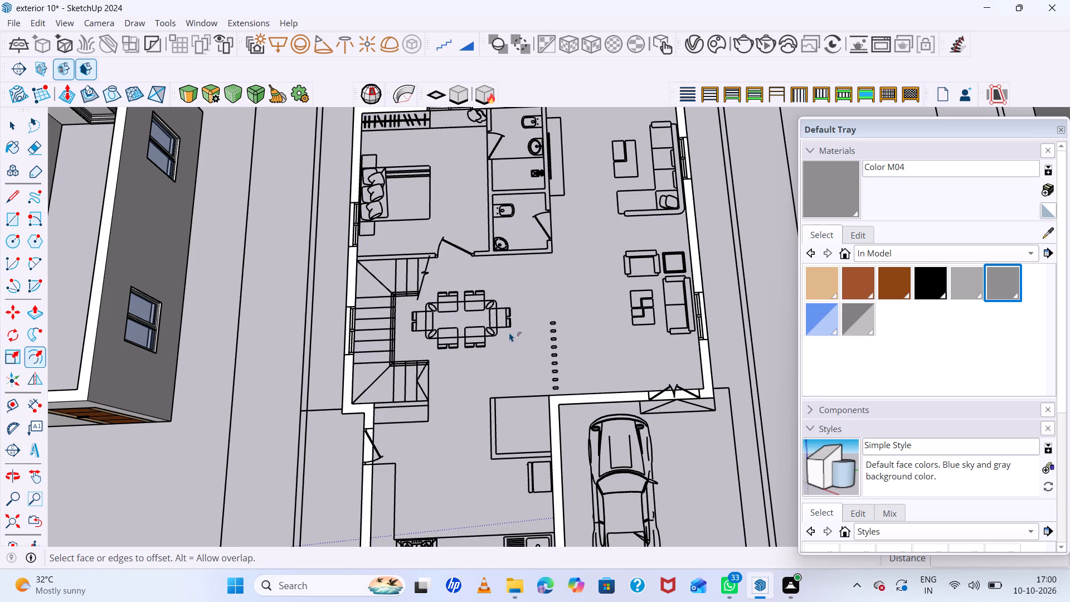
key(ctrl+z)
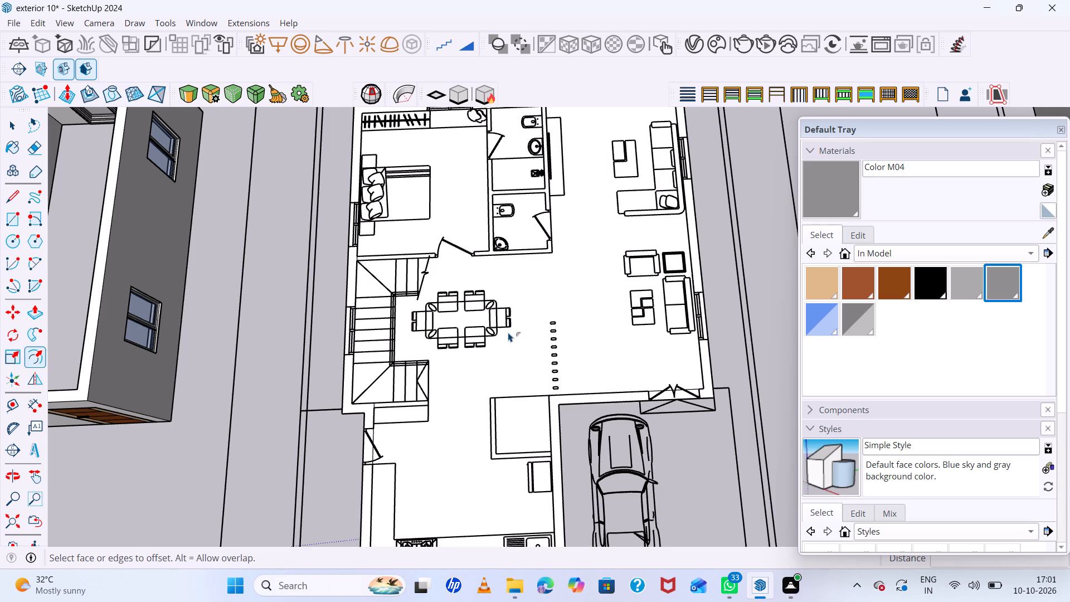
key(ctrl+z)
Move the footprint face 42' 7" along the red axis under the separated house model, matching its porch-side kitchen corner to the model's base corner.
scroll(706, 370, up, 4)
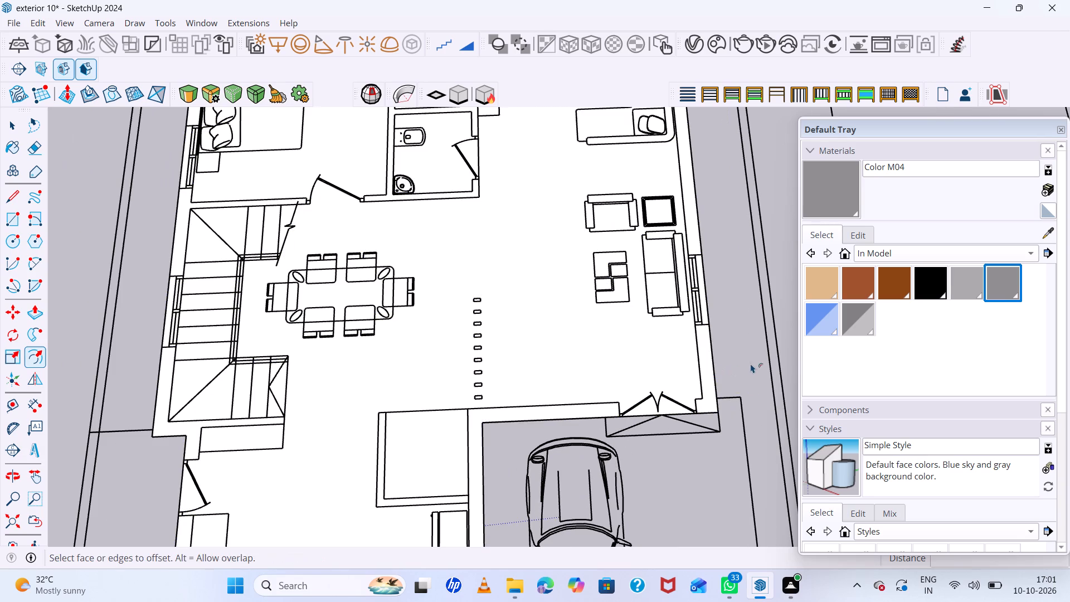
key(space)
key(space)
scroll(532, 351, down, 5)
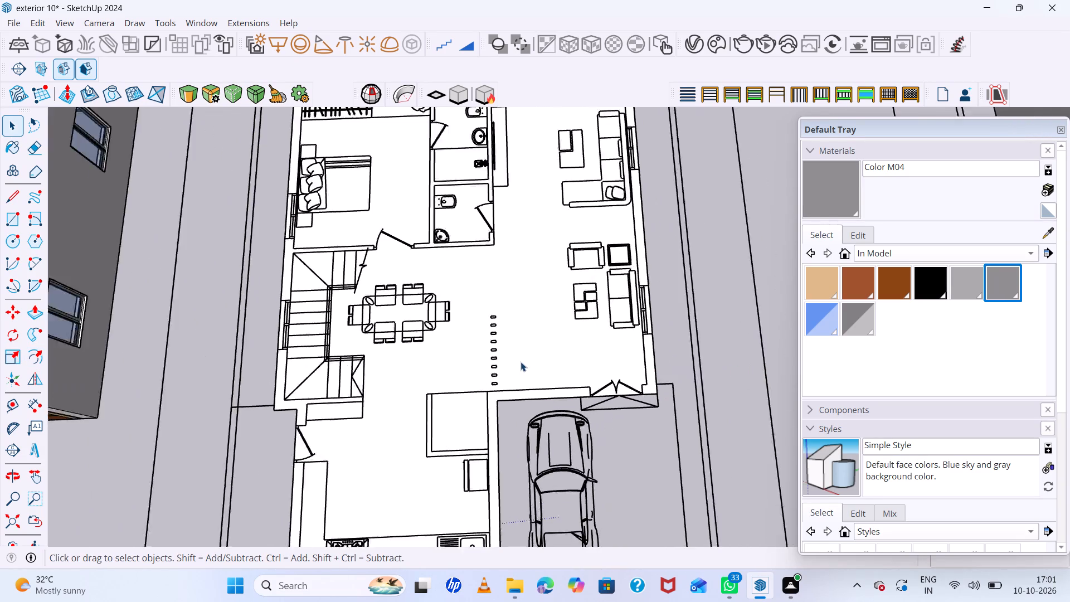
scroll(521, 362, down, 9)
scroll(421, 446, up, 10)
click(477, 419)
key(m)
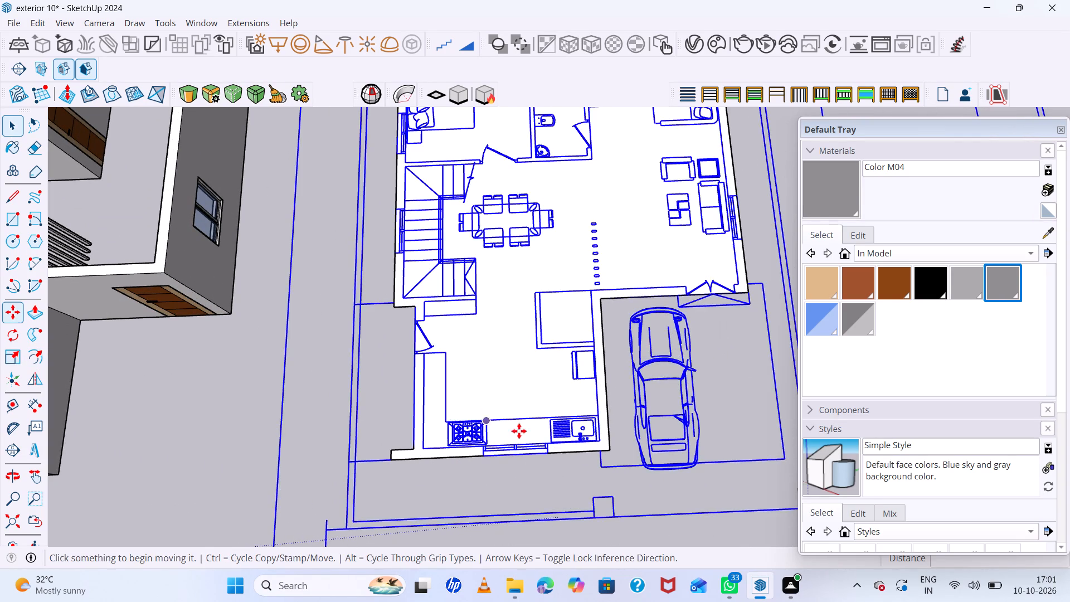
scroll(616, 475, up, 5)
key(space)
click(579, 400)
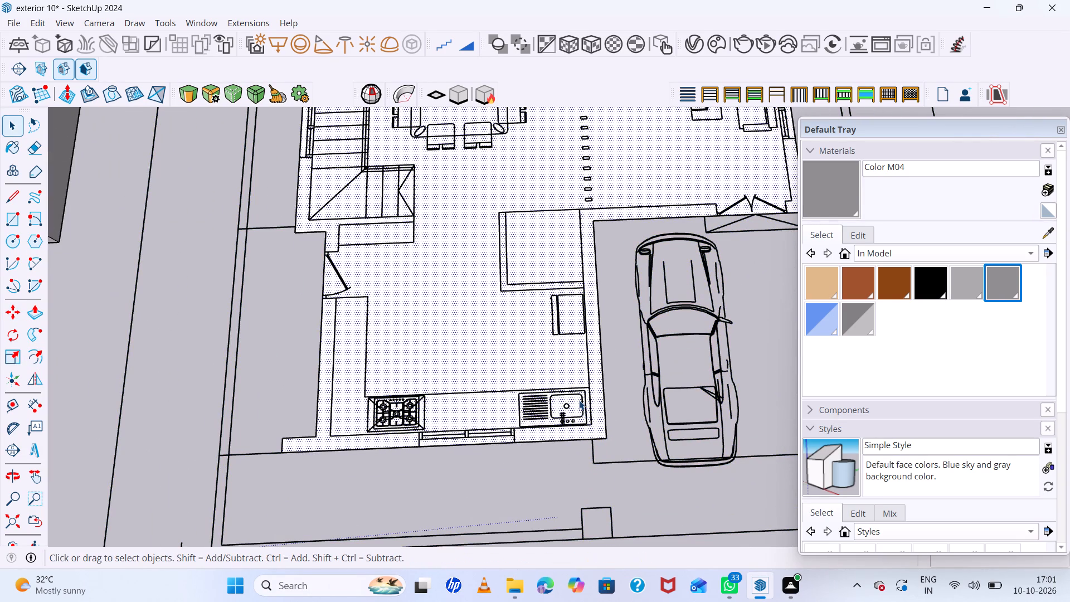
key(m)
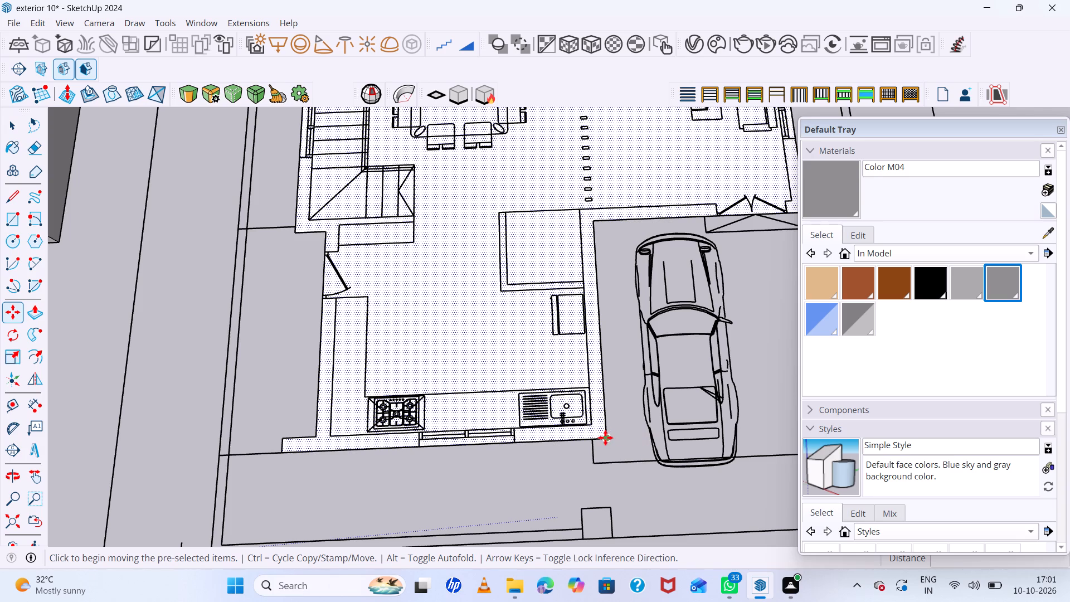
click(605, 438)
scroll(705, 434, down, 19)
scroll(509, 439, up, 5)
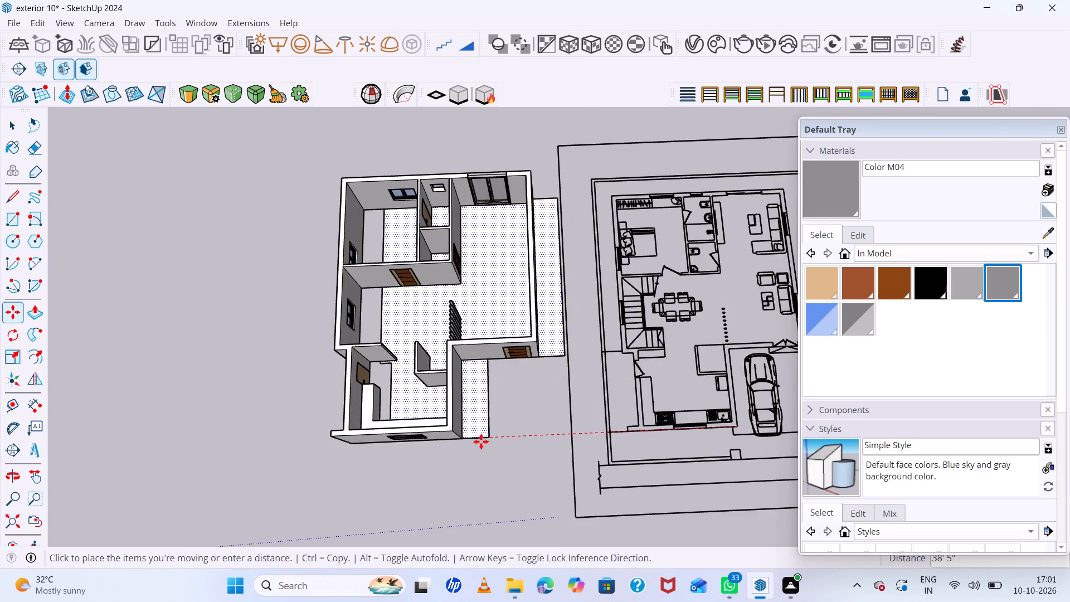
scroll(481, 441, up, 11)
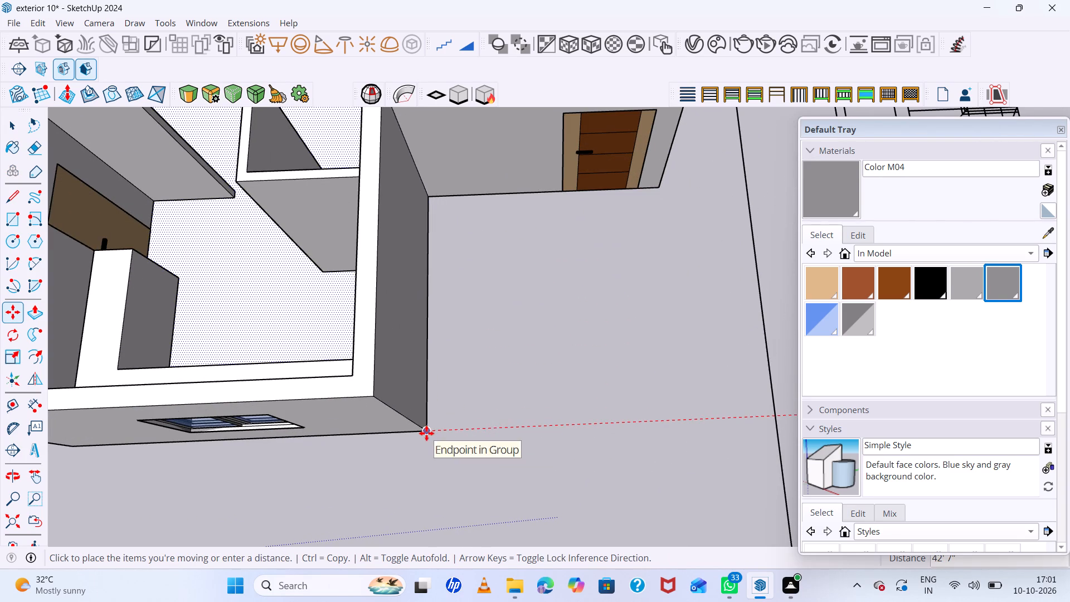
click(426, 433)
scroll(480, 432, down, 15)
middle_drag(499, 450, 577, 449)
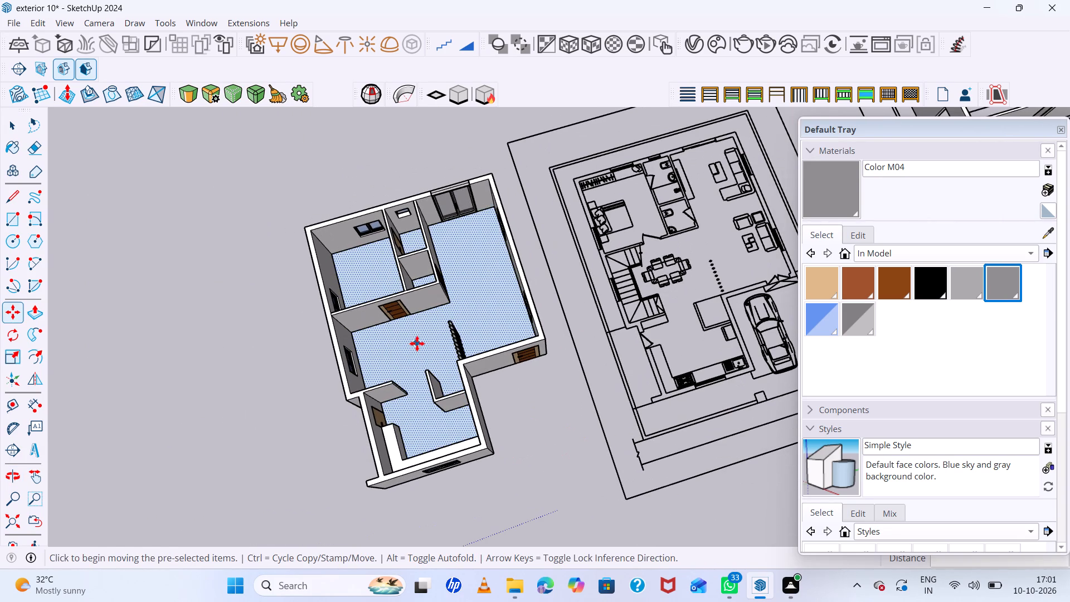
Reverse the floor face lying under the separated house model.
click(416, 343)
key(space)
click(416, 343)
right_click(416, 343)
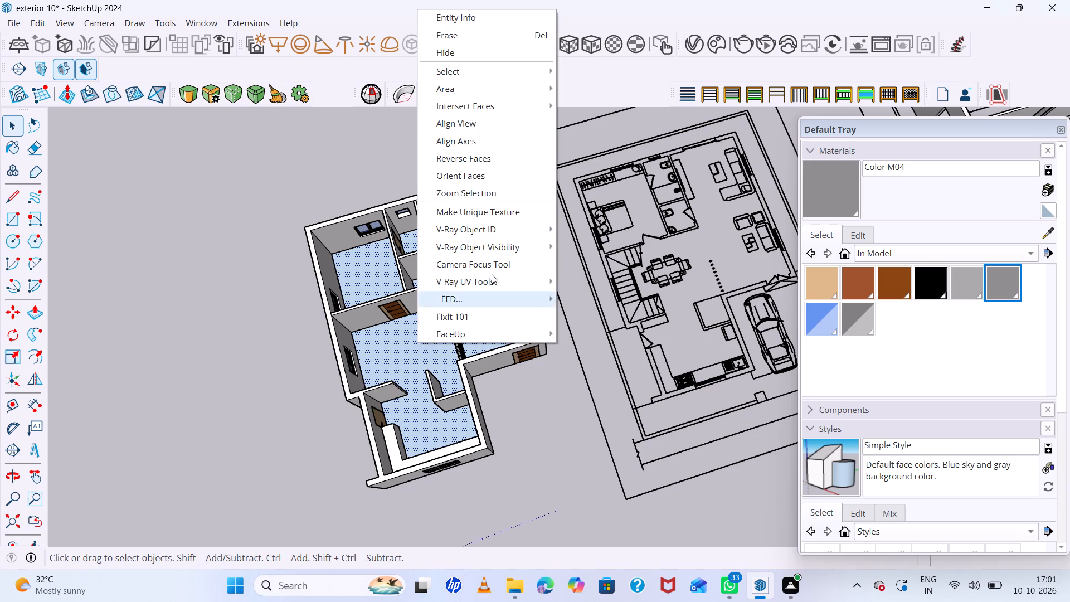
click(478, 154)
Examine the floor face inside the separated house model from several angles, checking the rooms, outer walls and divider posts.
scroll(424, 366, down, 10)
middle_drag(438, 414, 392, 380)
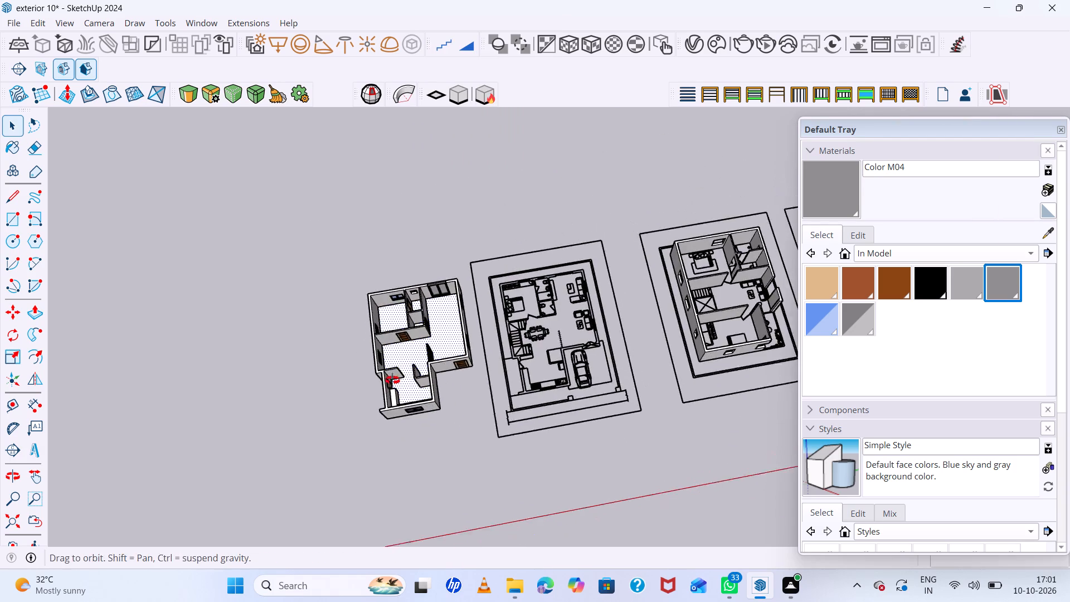
middle_drag(392, 380, 389, 377)
scroll(413, 346, up, 11)
key(space)
click(518, 318)
scroll(427, 348, up, 7)
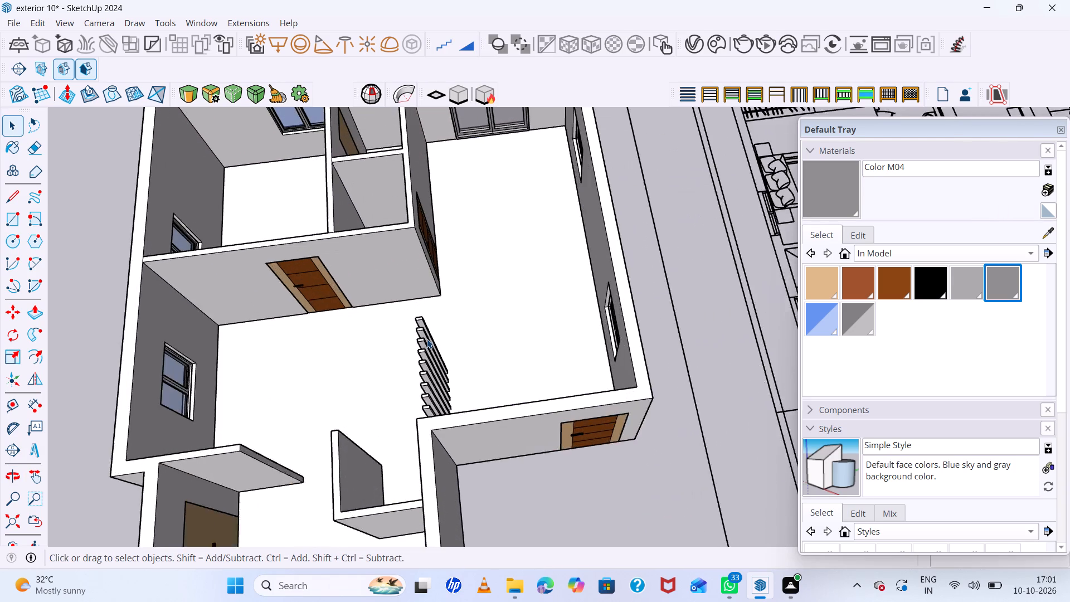
scroll(427, 339, up, 8)
middle_drag(416, 341, 497, 253)
scroll(450, 301, up, 1)
scroll(397, 273, down, 16)
middle_drag(407, 310, 349, 485)
scroll(284, 339, up, 7)
scroll(273, 308, down, 5)
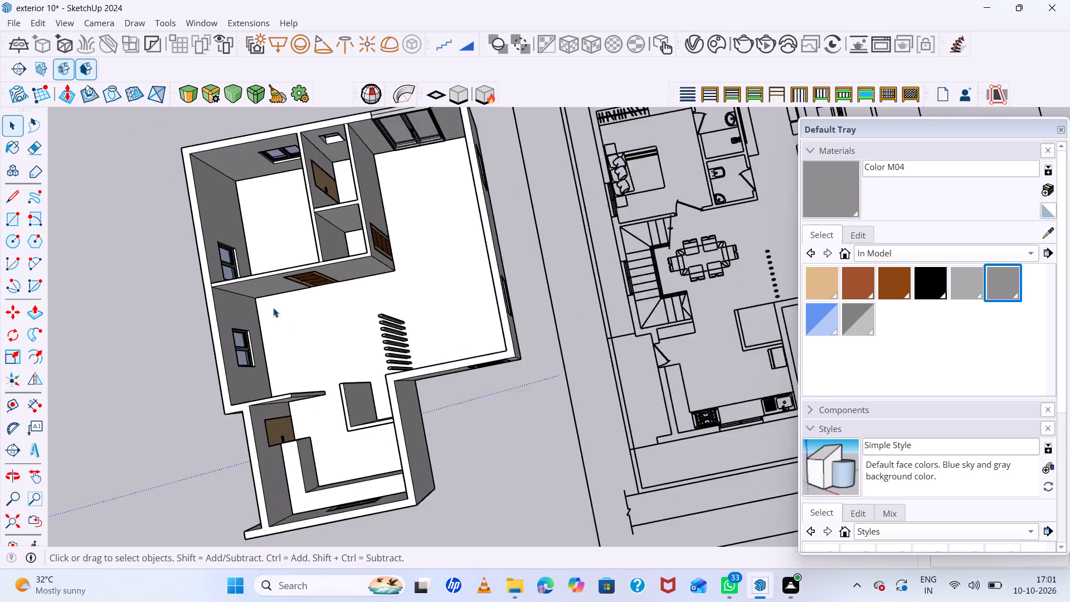
scroll(273, 308, down, 9)
middle_drag(346, 281, 361, 240)
scroll(333, 276, up, 6)
scroll(315, 296, down, 4)
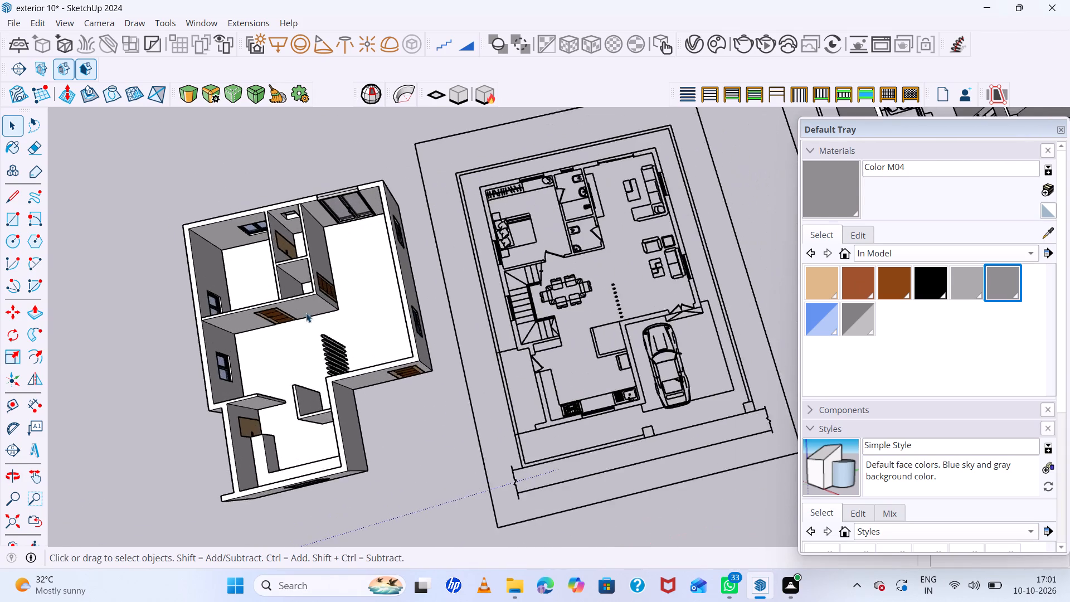
scroll(306, 313, down, 2)
scroll(288, 350, up, 6)
middle_drag(283, 348, 408, 248)
scroll(293, 333, up, 1)
scroll(349, 293, down, 4)
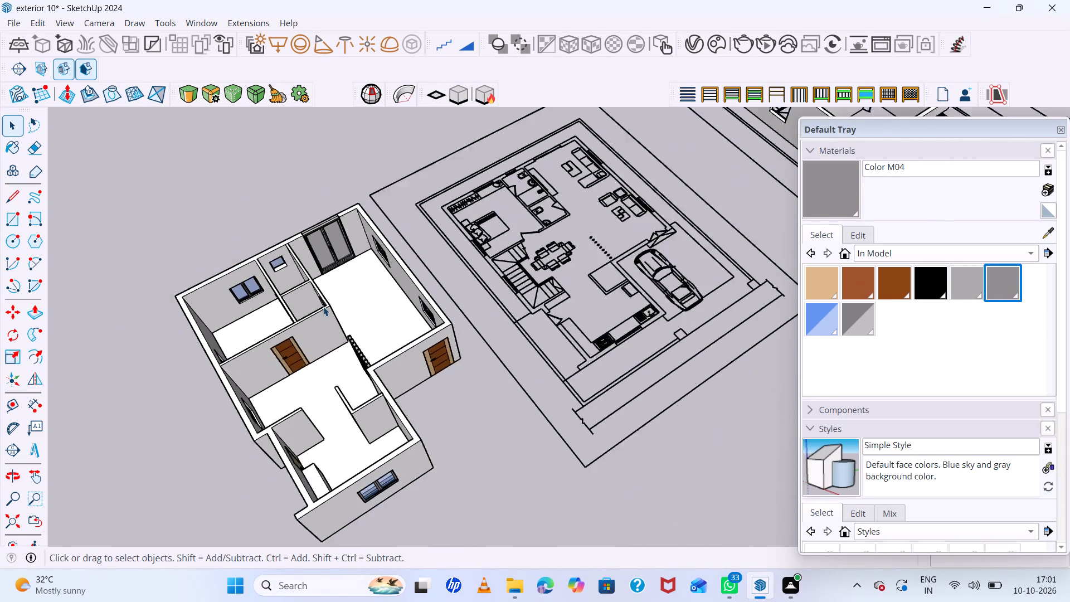
scroll(323, 307, down, 10)
scroll(327, 312, up, 11)
middle_drag(356, 329, 341, 439)
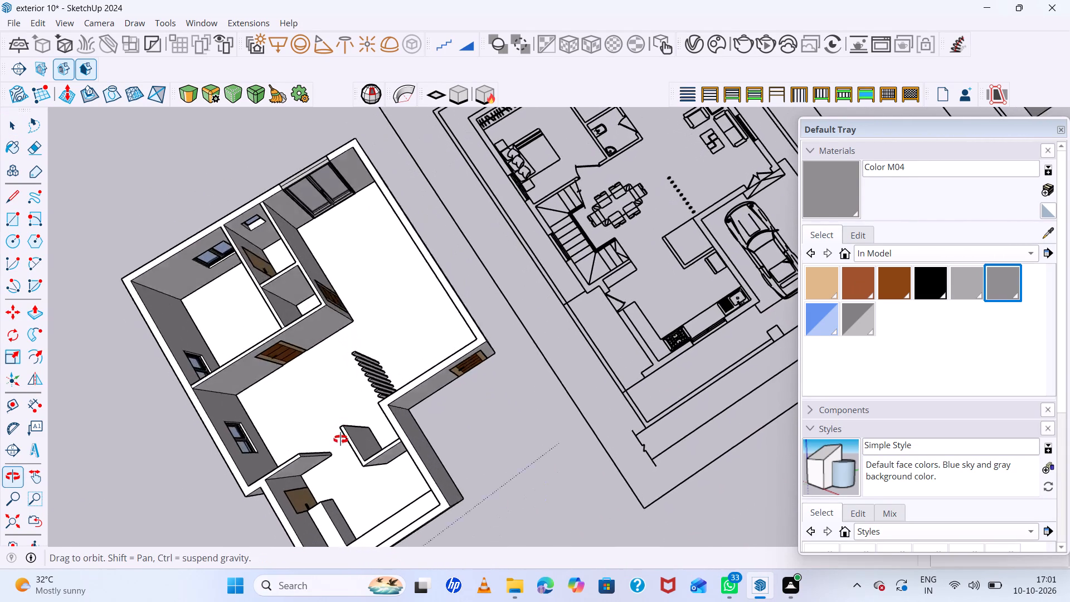
middle_drag(341, 439, 323, 364)
scroll(322, 361, up, 1)
Undo the face reversal and the move that placed the footprint face under the separated house model.
key(ctrl+z)
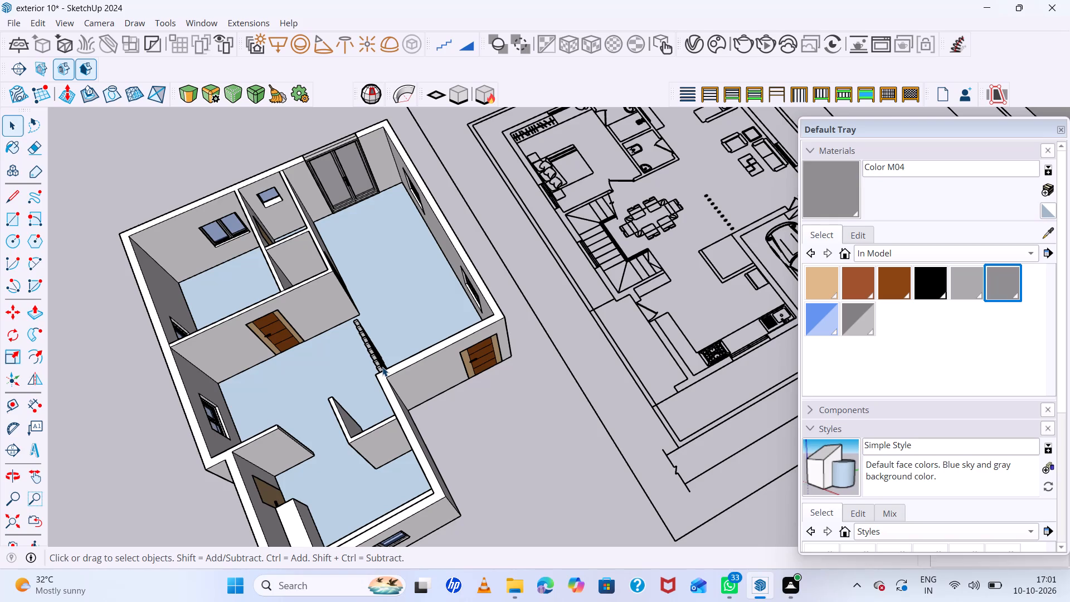
key(ctrl+z)
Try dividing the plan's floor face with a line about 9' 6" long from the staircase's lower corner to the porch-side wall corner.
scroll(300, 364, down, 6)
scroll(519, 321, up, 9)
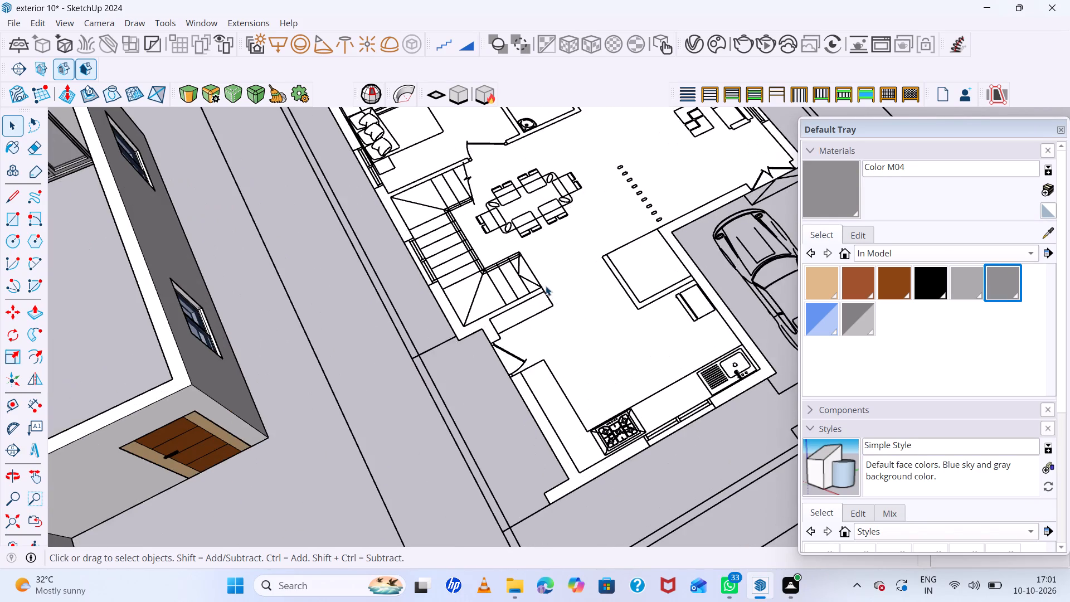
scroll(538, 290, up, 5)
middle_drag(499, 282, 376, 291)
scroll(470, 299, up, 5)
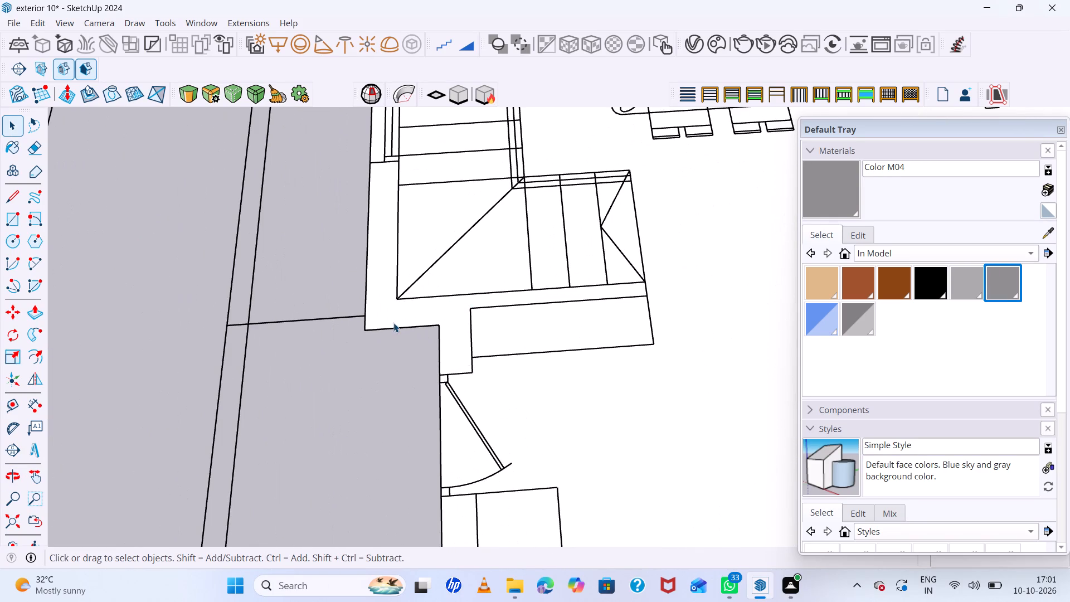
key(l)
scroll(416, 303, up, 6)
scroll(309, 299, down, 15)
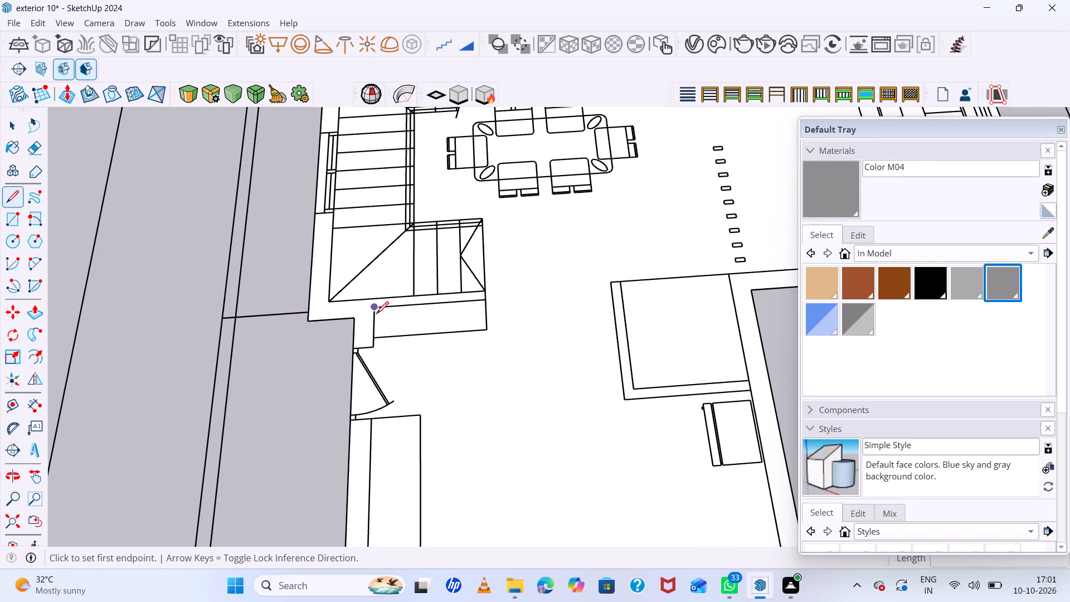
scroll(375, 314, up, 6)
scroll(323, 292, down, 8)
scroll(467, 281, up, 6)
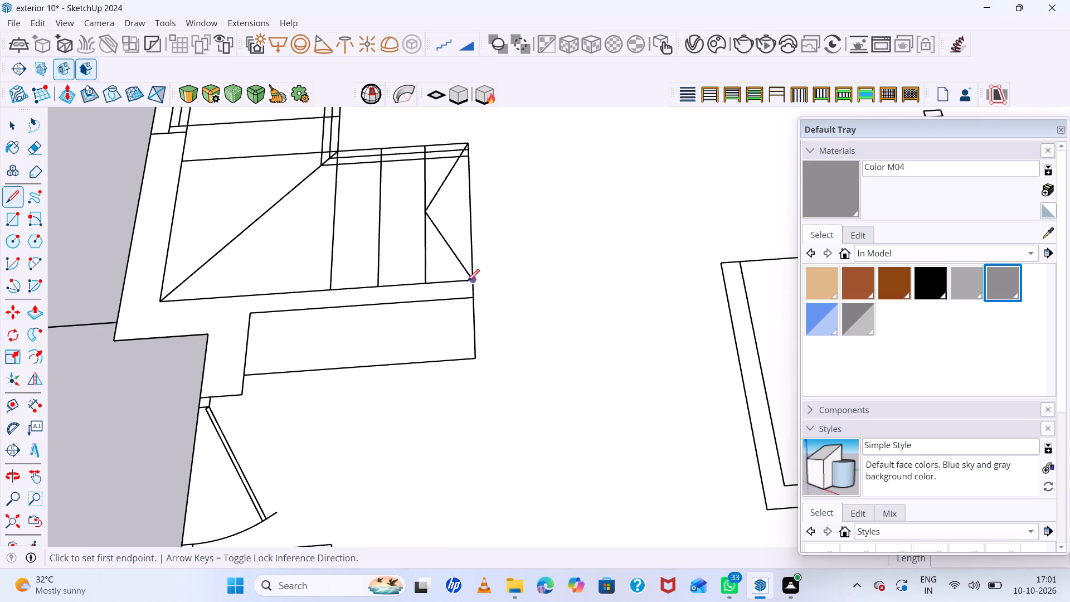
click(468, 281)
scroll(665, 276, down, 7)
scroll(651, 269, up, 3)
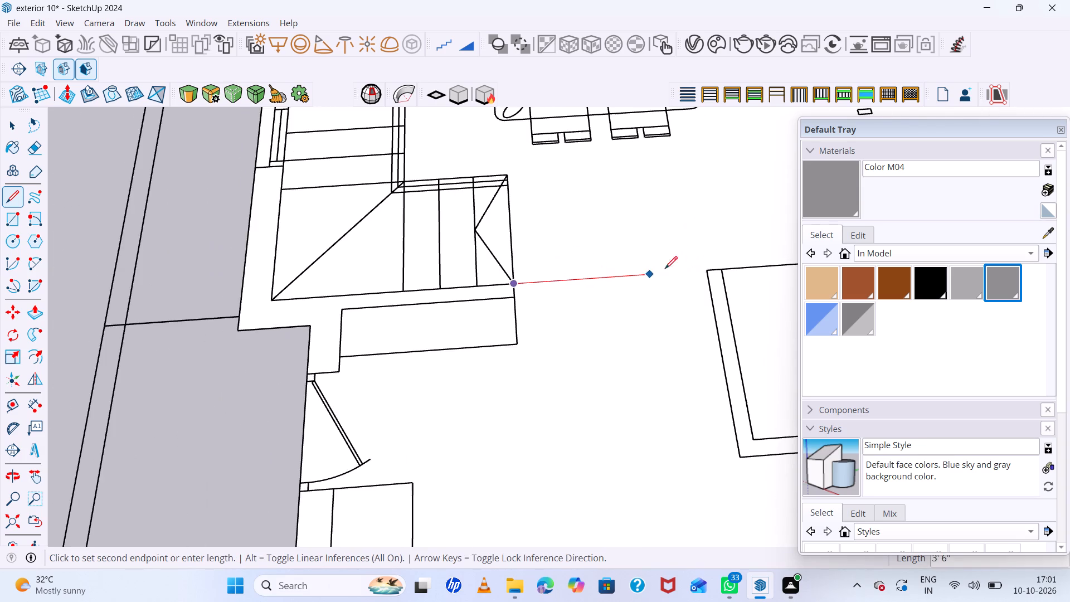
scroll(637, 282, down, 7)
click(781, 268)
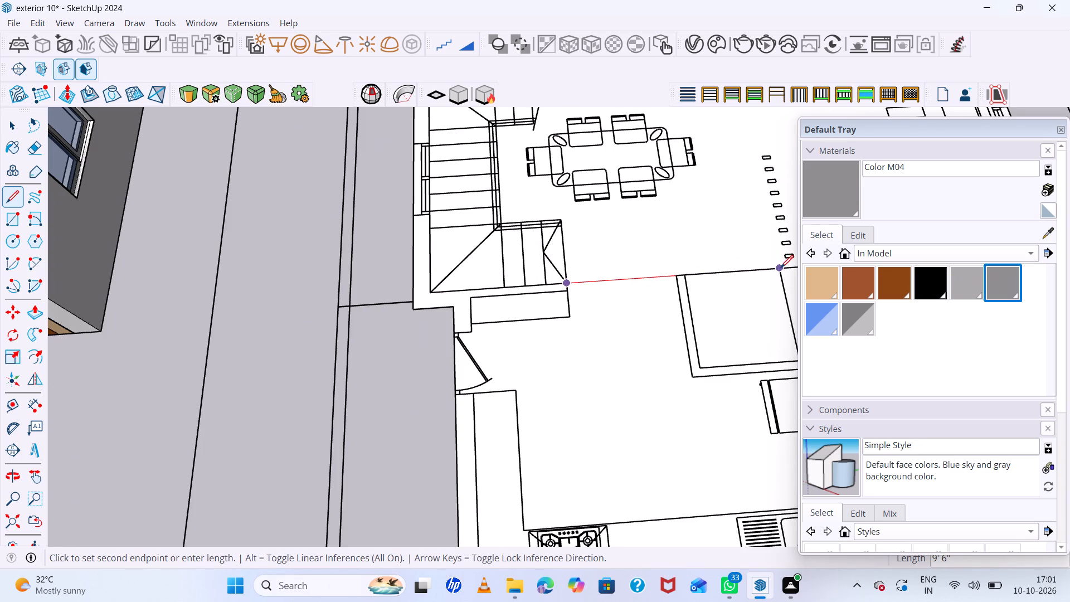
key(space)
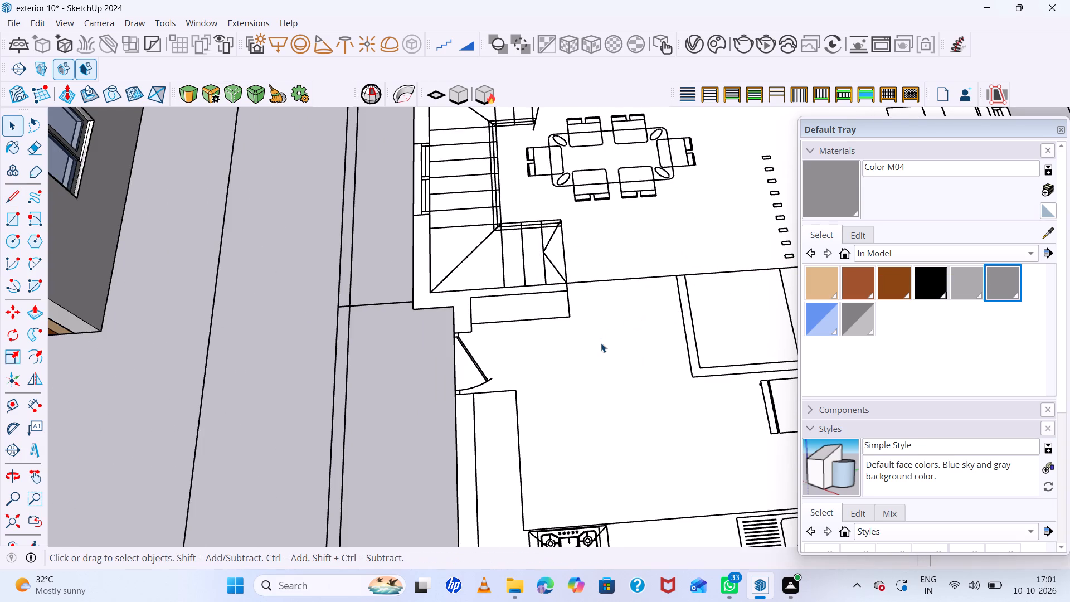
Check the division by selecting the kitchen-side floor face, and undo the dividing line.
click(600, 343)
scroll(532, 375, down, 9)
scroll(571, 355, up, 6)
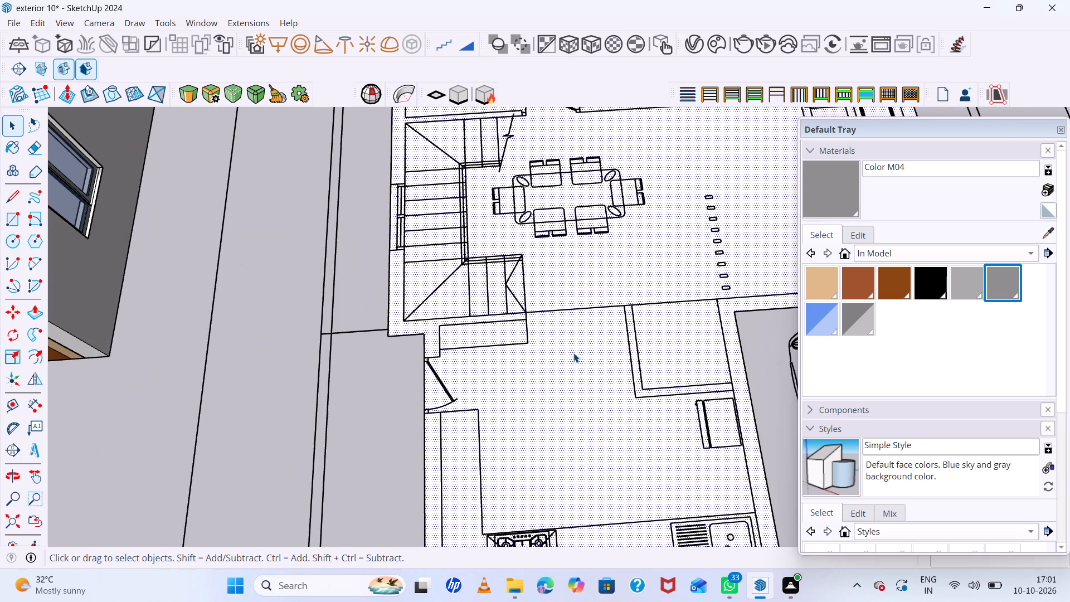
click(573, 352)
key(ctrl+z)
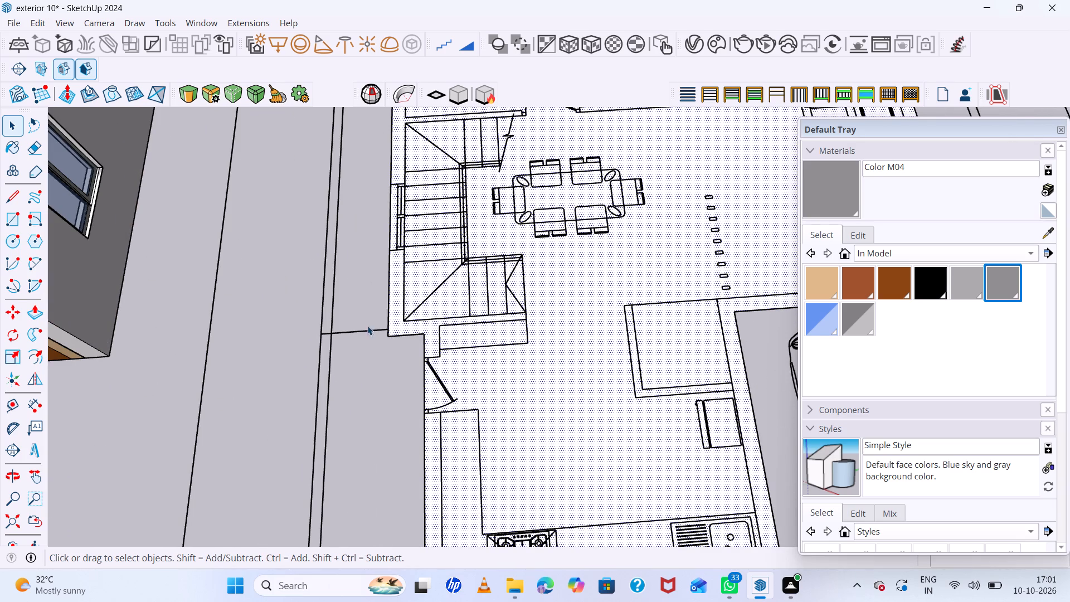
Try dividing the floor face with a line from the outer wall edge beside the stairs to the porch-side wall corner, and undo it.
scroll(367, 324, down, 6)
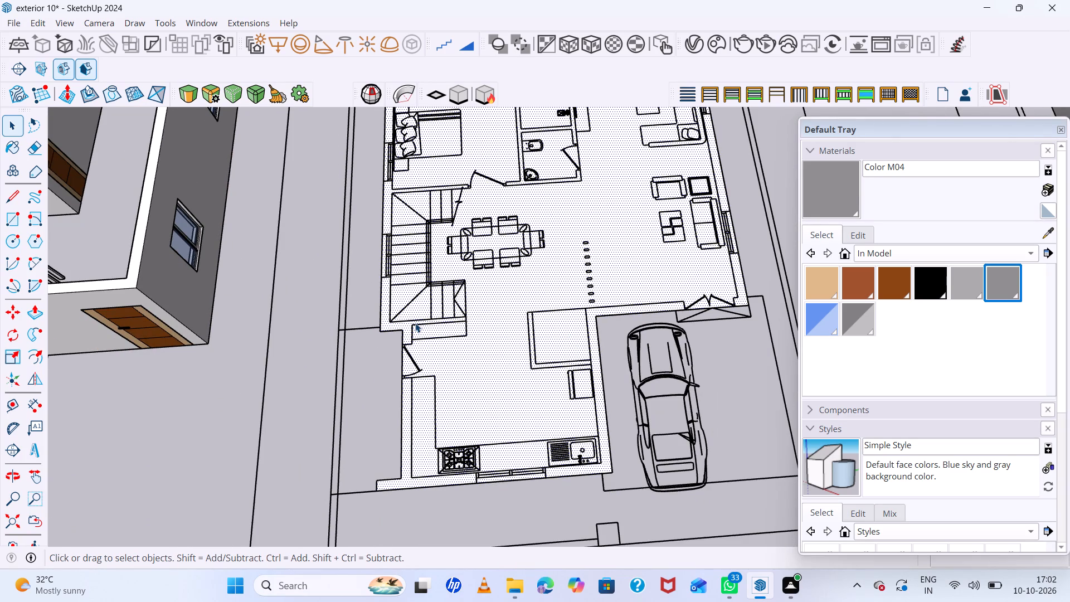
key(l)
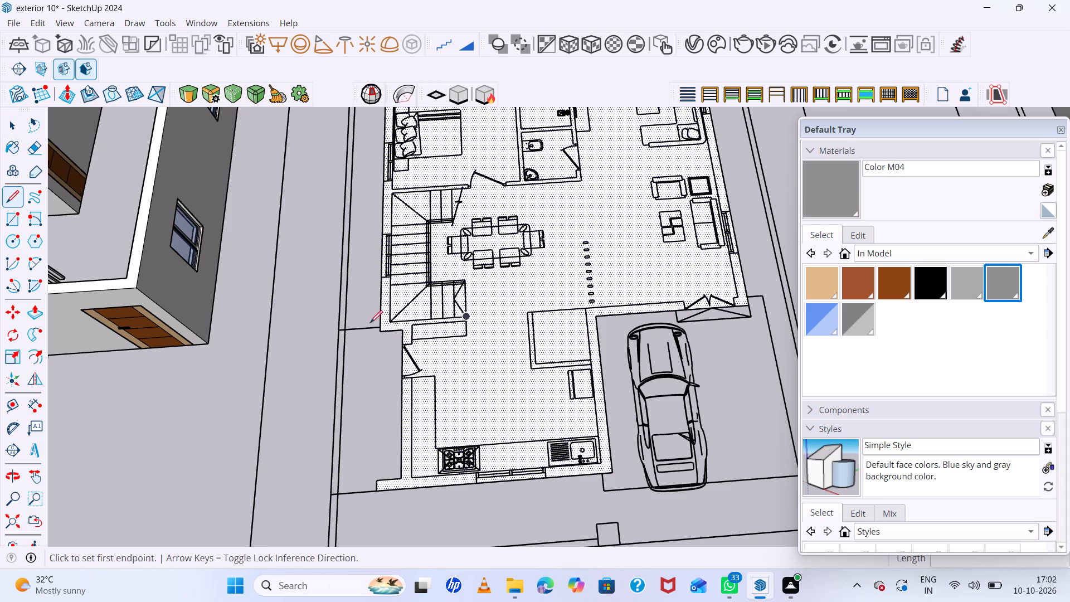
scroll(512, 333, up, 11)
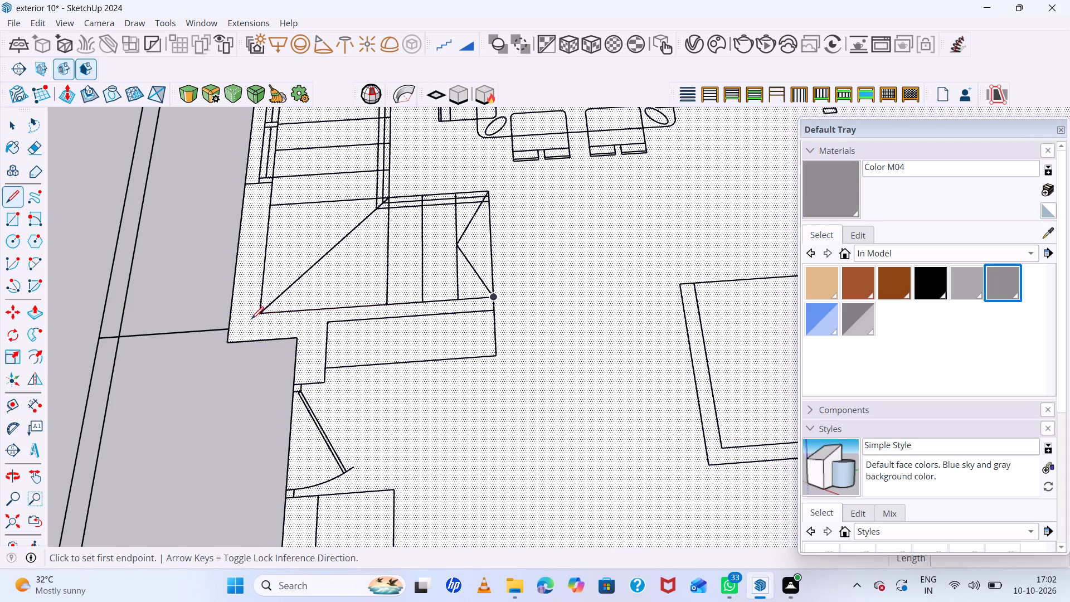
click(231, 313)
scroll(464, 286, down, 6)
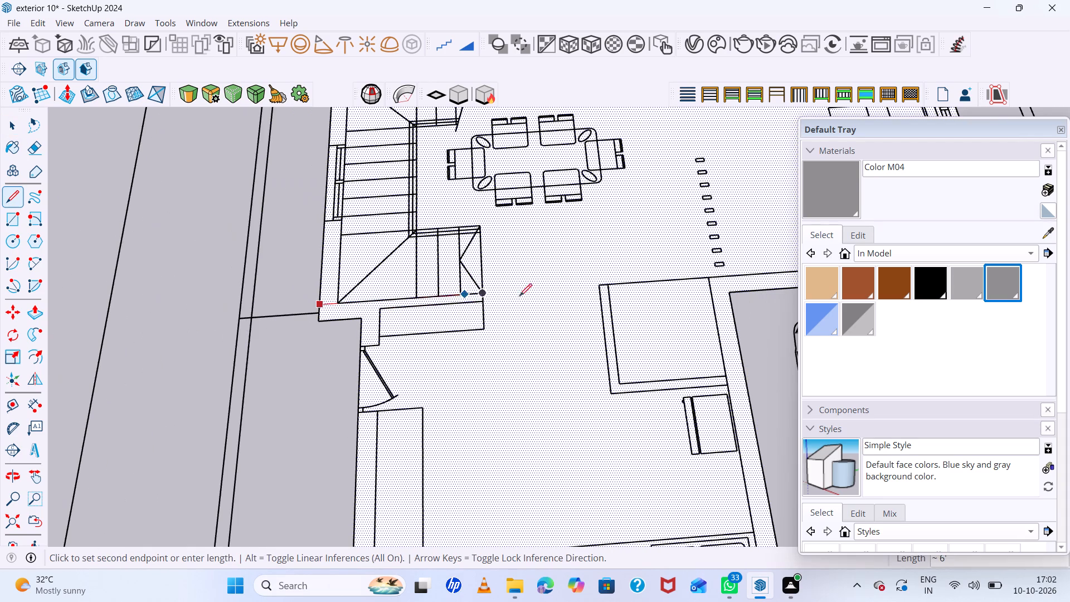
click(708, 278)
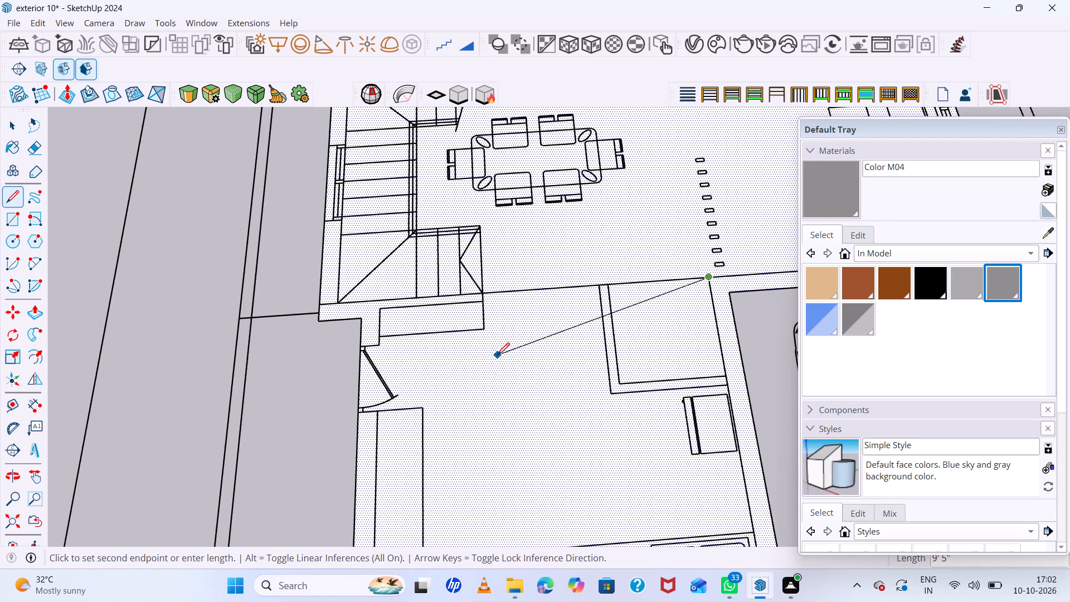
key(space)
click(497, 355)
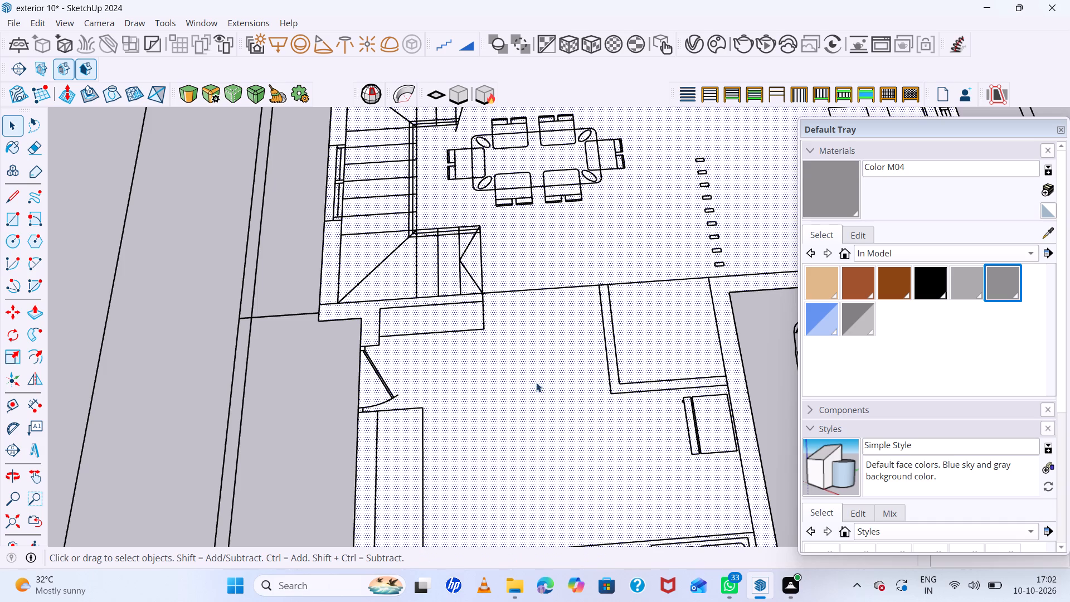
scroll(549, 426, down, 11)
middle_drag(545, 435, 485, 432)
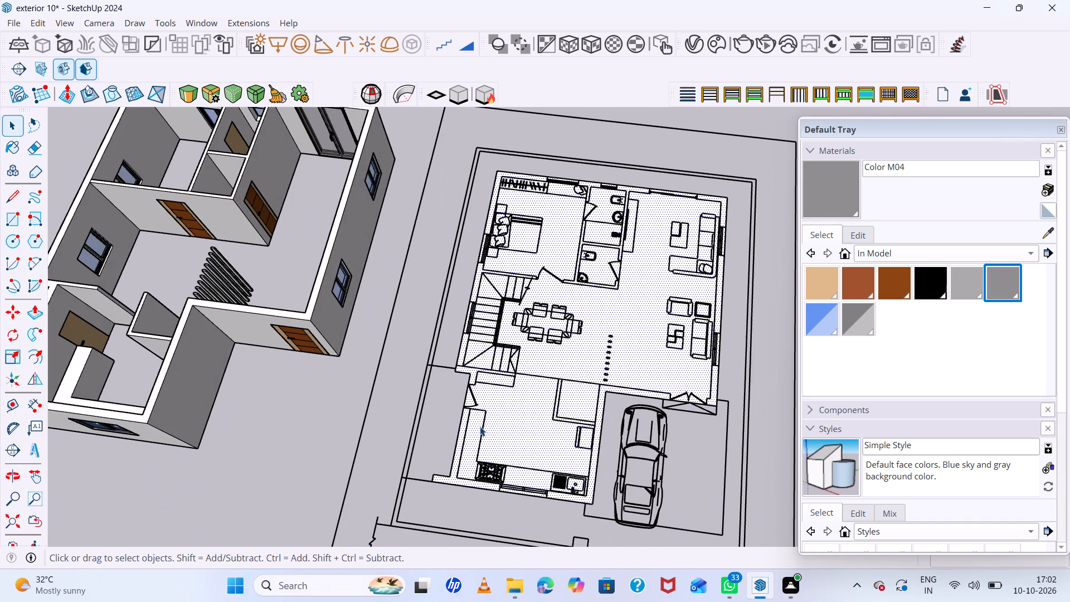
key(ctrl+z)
Draw a rectangle about 1' 5" by 17' across the floor face, from the outer wall edge below the stairs to the porch-side wall.
scroll(527, 336, up, 10)
scroll(362, 395, down, 8)
scroll(442, 373, down, 6)
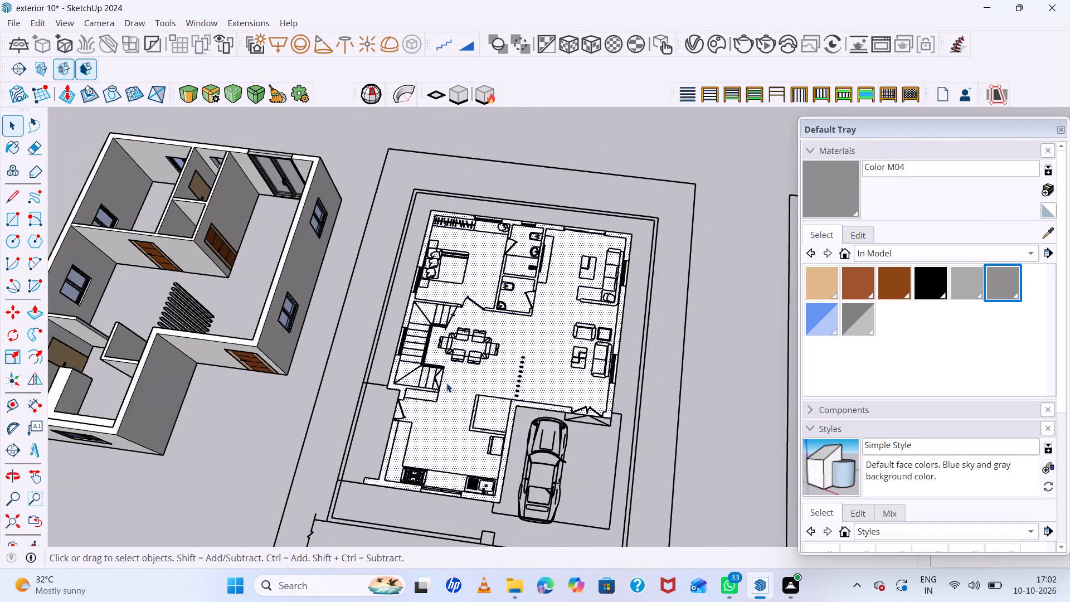
scroll(373, 387, up, 6)
key(r)
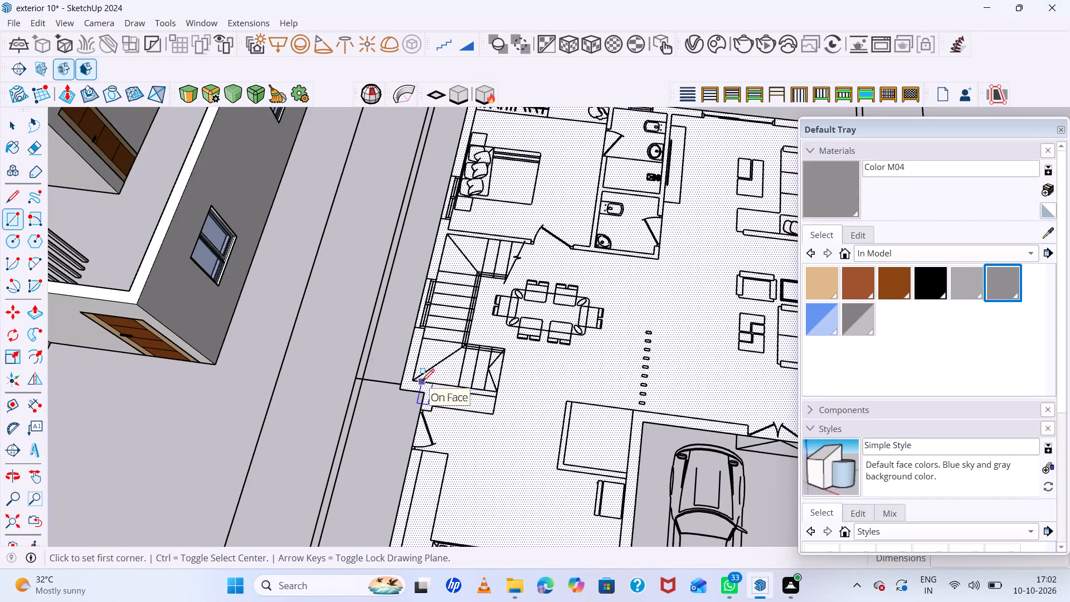
scroll(402, 358, up, 5)
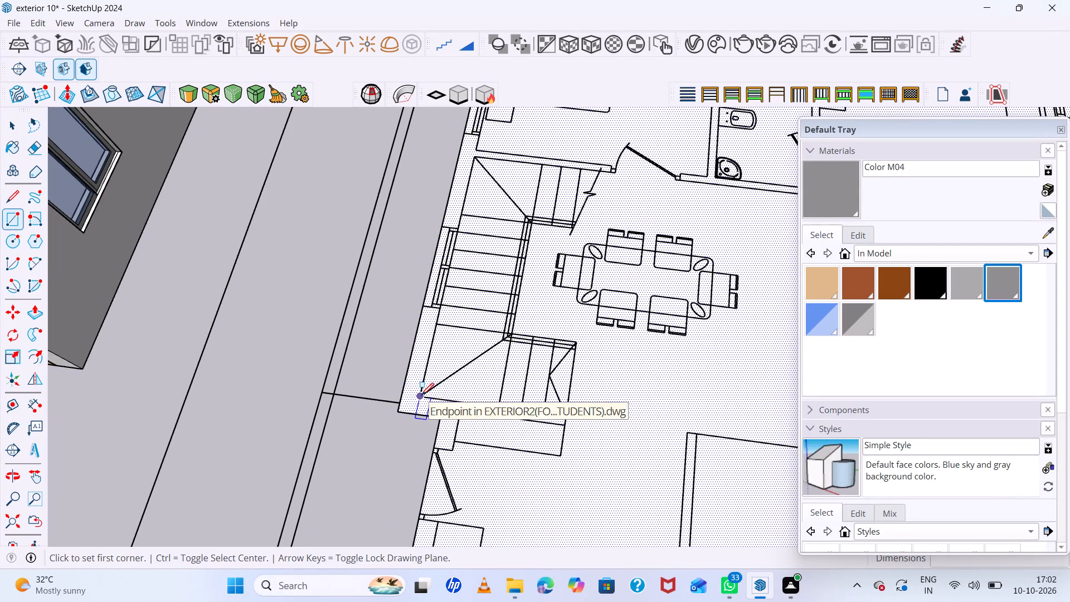
click(401, 395)
scroll(604, 452, down, 6)
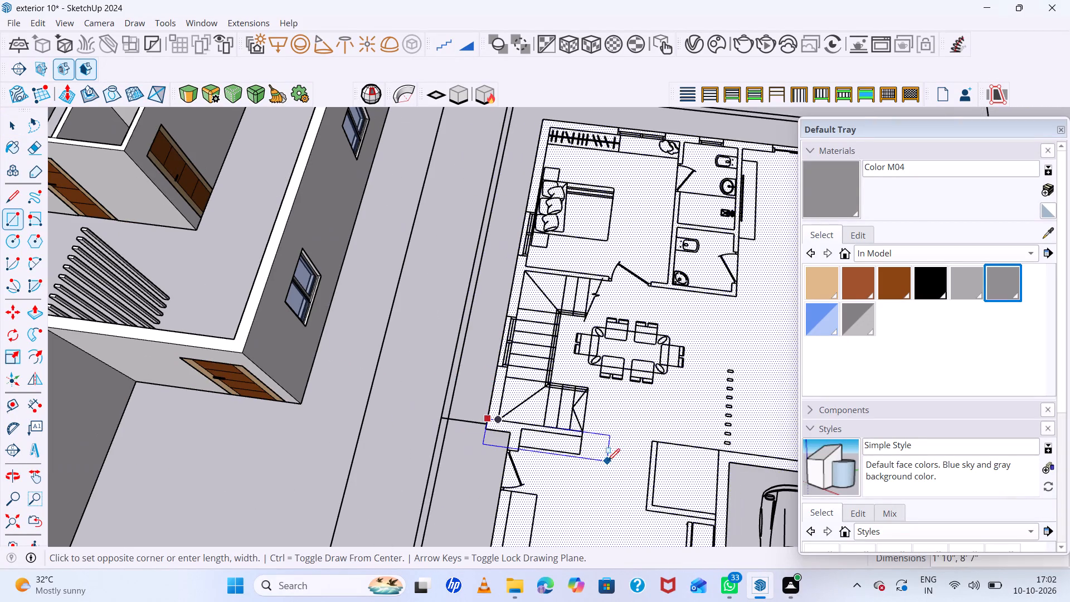
click(726, 472)
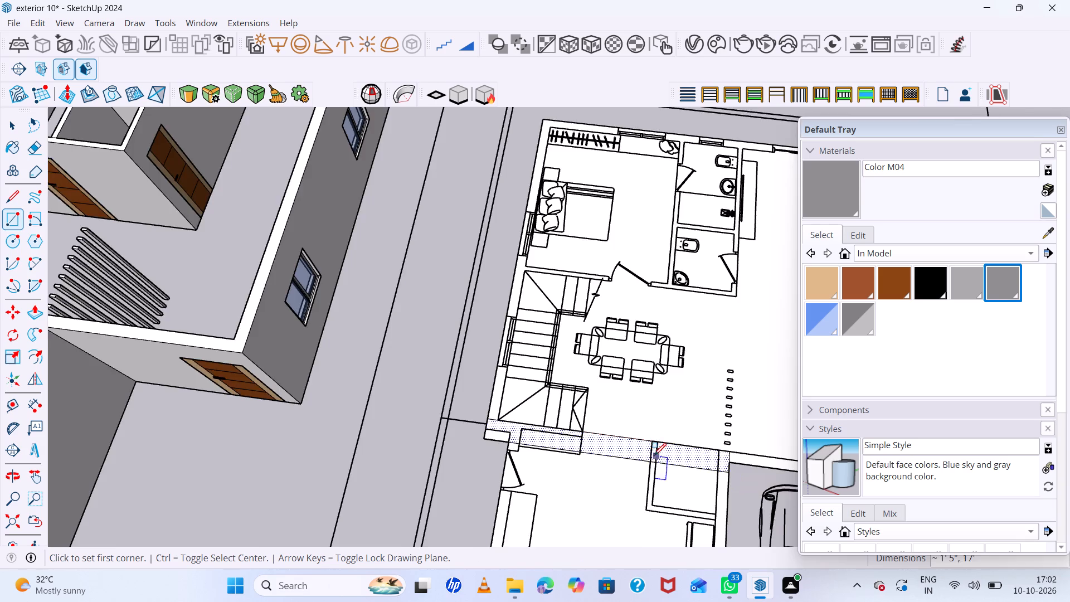
Erase the rectangle's kitchen-side edge and its leftover edge outside the outer wall, keeping the dividing line below the stairs.
scroll(654, 455, up, 5)
text(re)
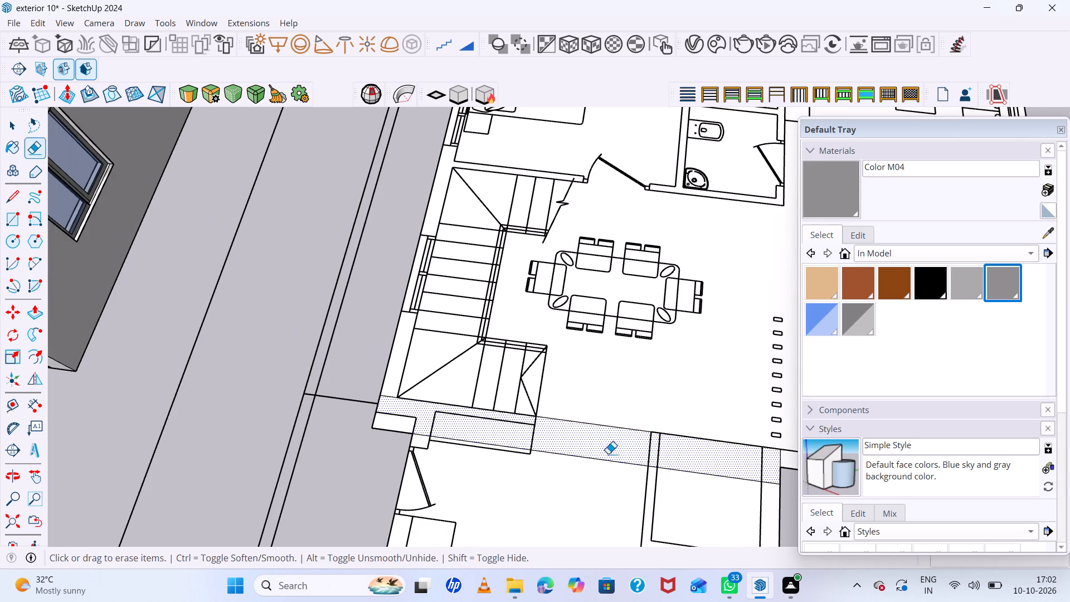
drag(608, 455, 605, 470)
click(605, 474)
scroll(345, 387, up, 6)
drag(436, 469, 432, 479)
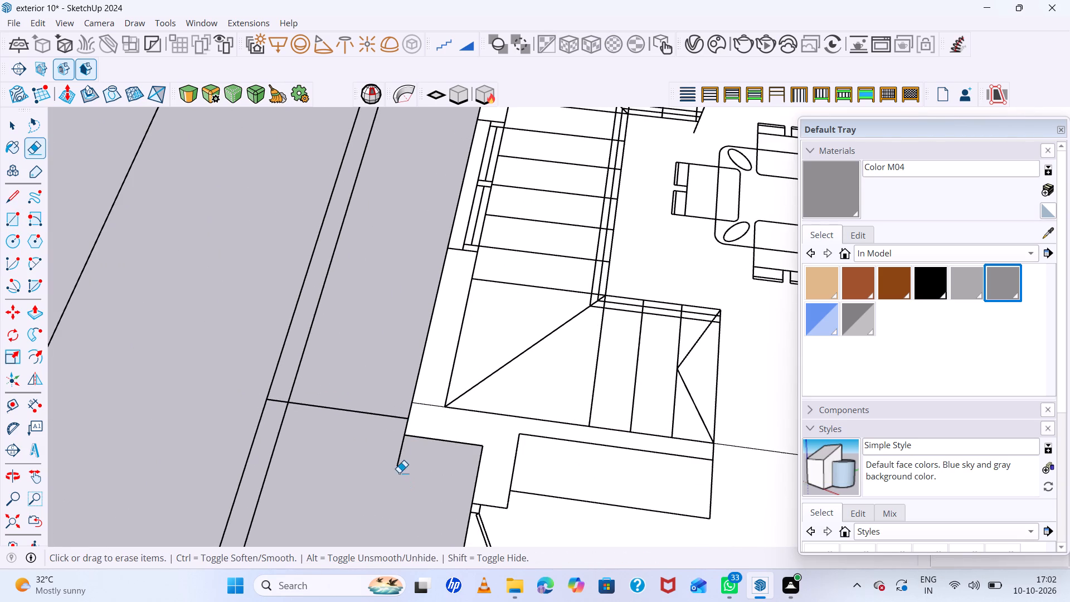
drag(396, 452, 415, 462)
Check the floor division by selecting the dining-side face and the kitchen-side face in turn.
scroll(266, 467, down, 12)
scroll(669, 485, up, 4)
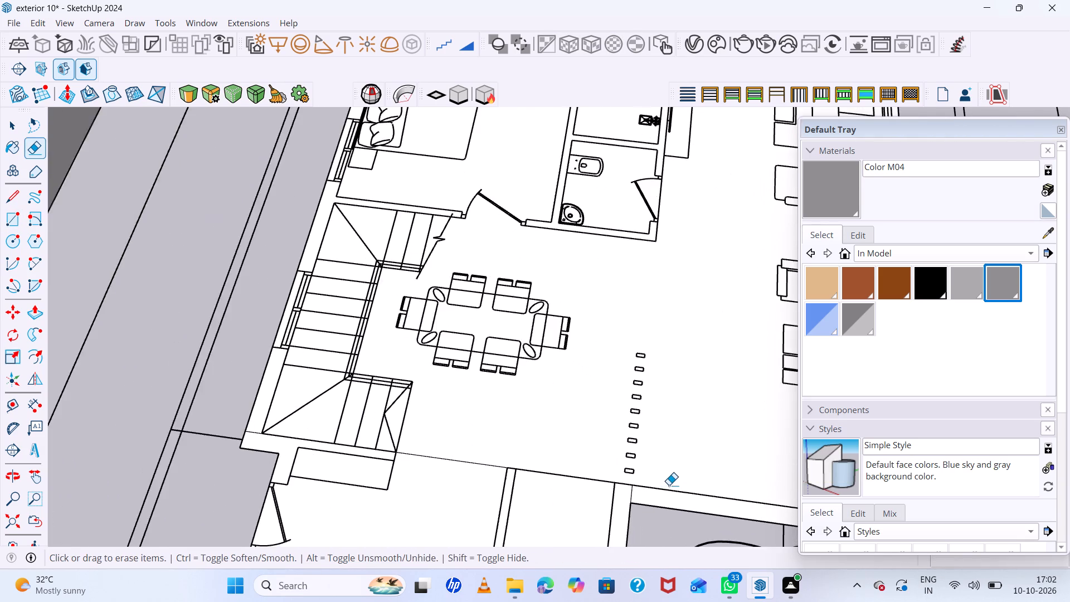
key(space)
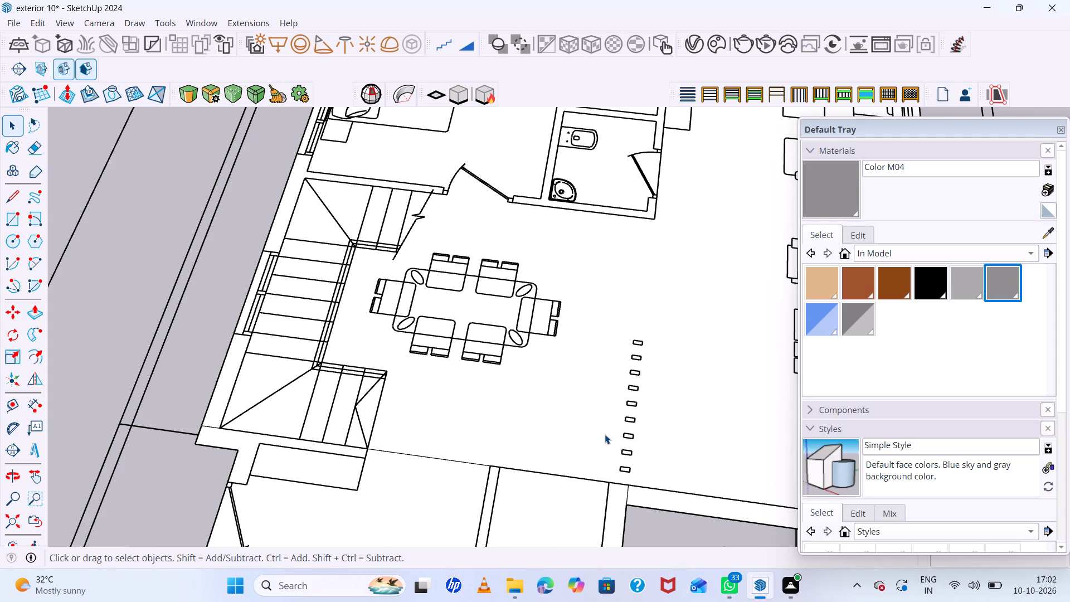
click(605, 434)
scroll(423, 490, down, 6)
click(423, 490)
scroll(423, 490, down, 5)
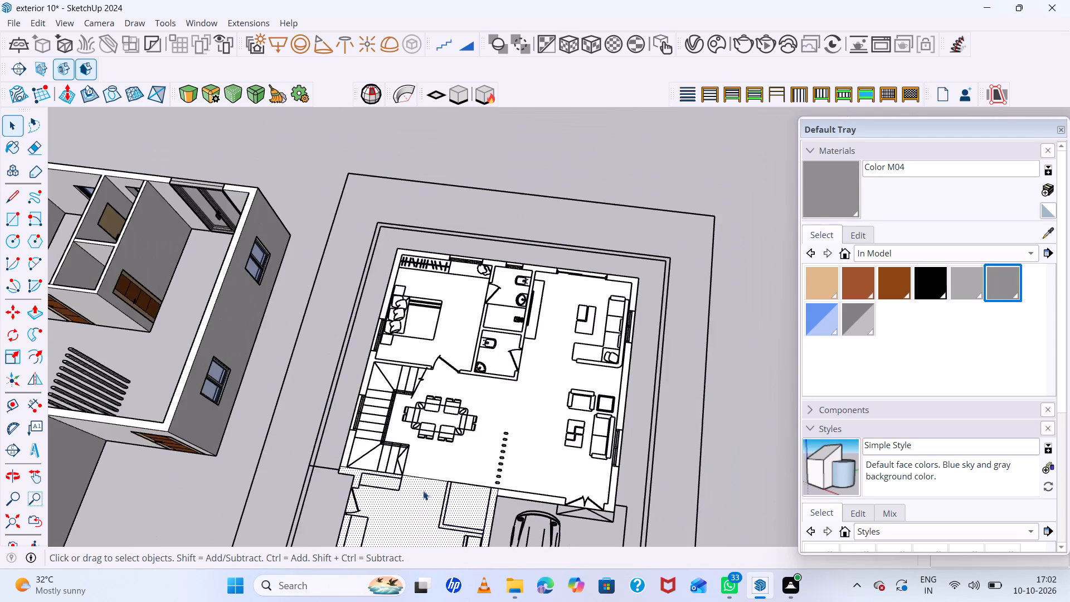
Erase the dividing line below the stairs that separates the dining-side and kitchen-side floor faces.
scroll(416, 503, up, 5)
scroll(326, 477, up, 4)
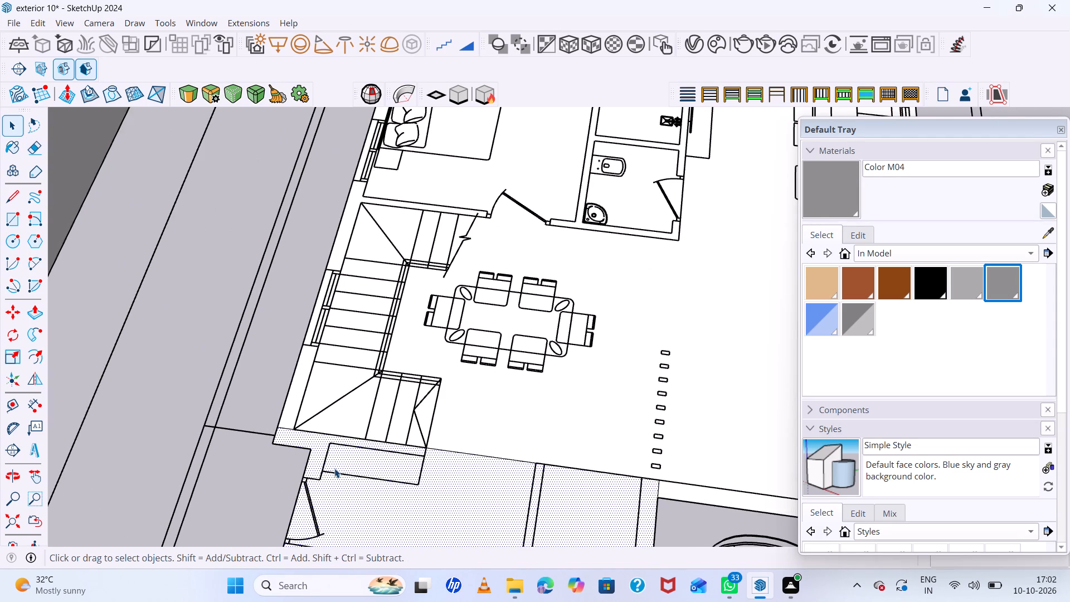
key(e)
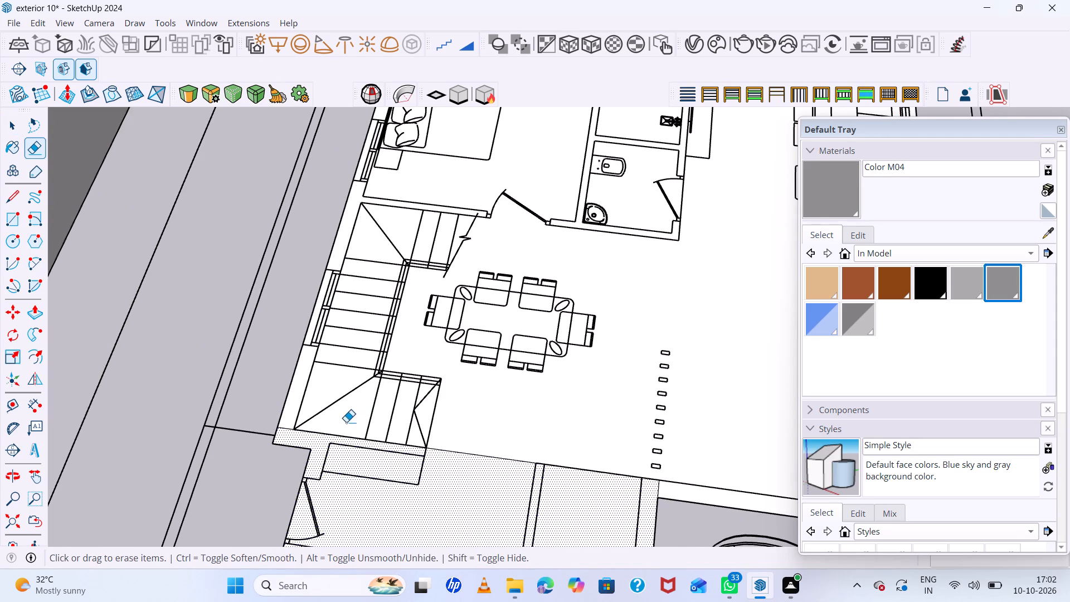
scroll(330, 432, up, 6)
click(246, 423)
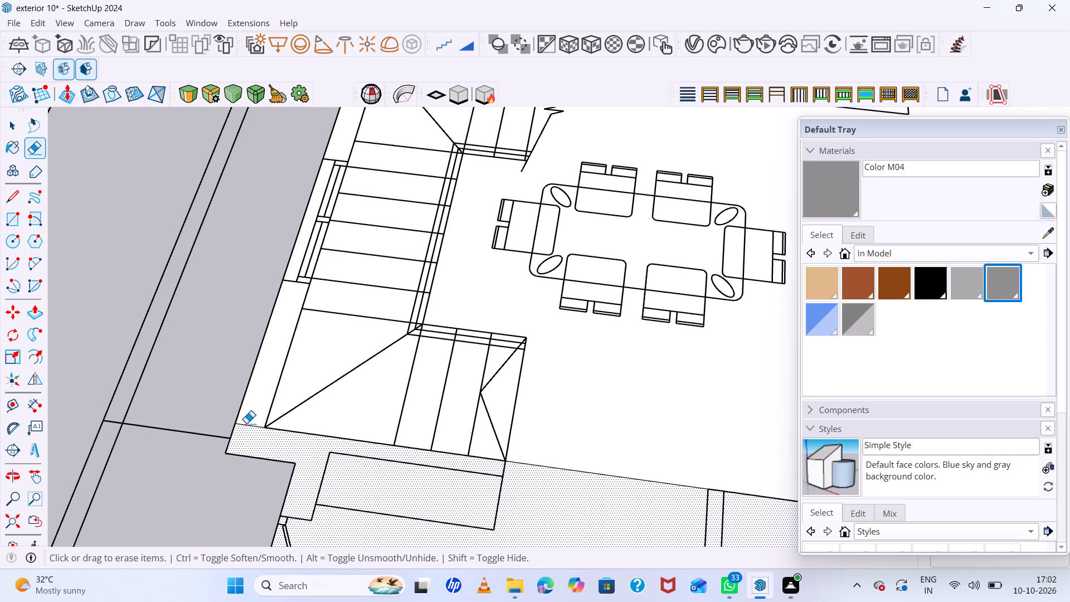
click(245, 429)
click(246, 425)
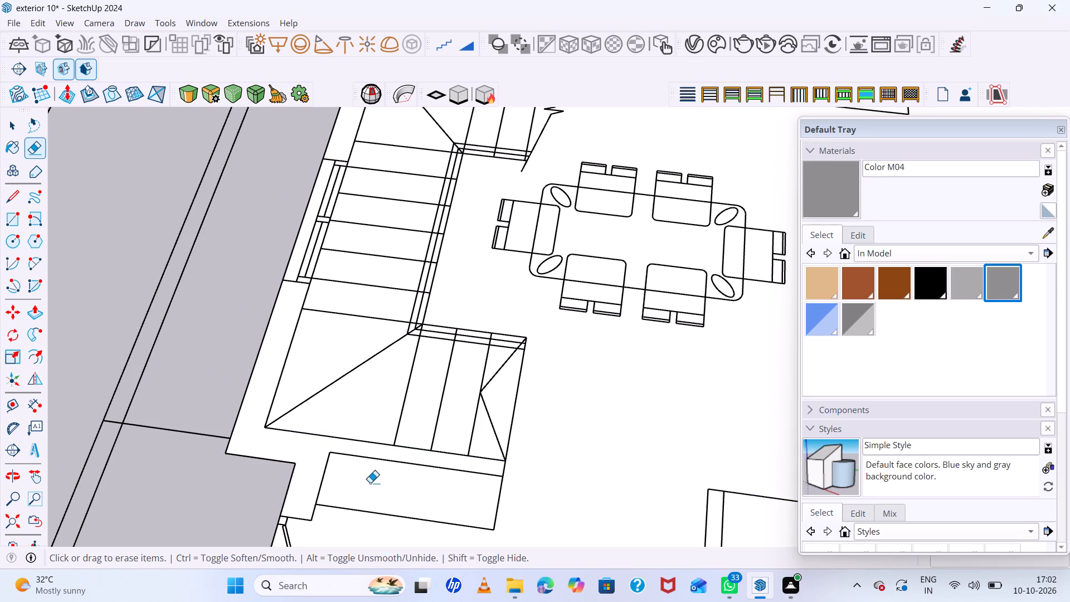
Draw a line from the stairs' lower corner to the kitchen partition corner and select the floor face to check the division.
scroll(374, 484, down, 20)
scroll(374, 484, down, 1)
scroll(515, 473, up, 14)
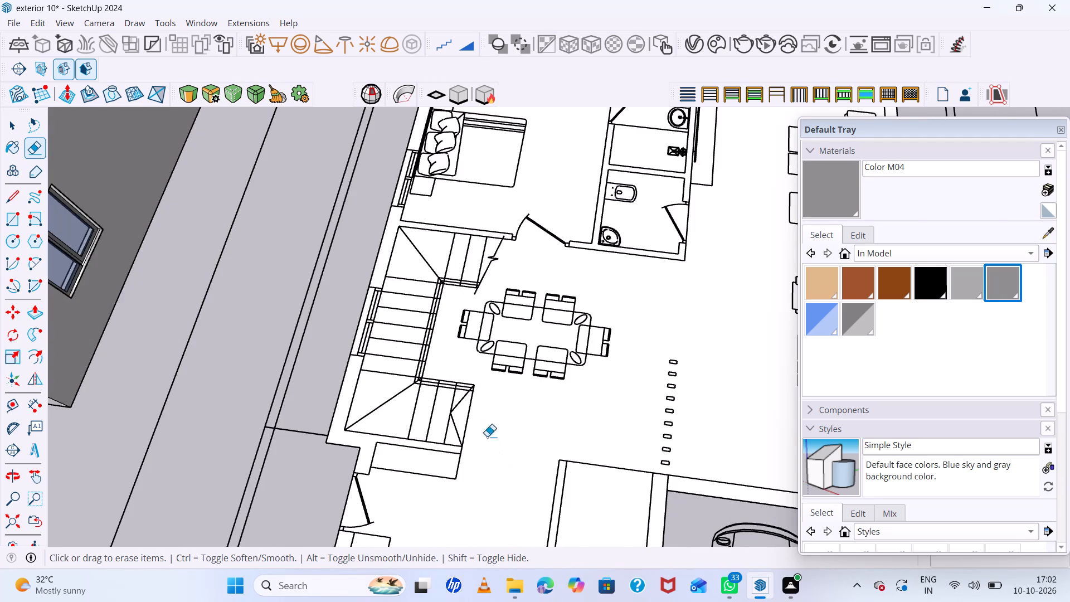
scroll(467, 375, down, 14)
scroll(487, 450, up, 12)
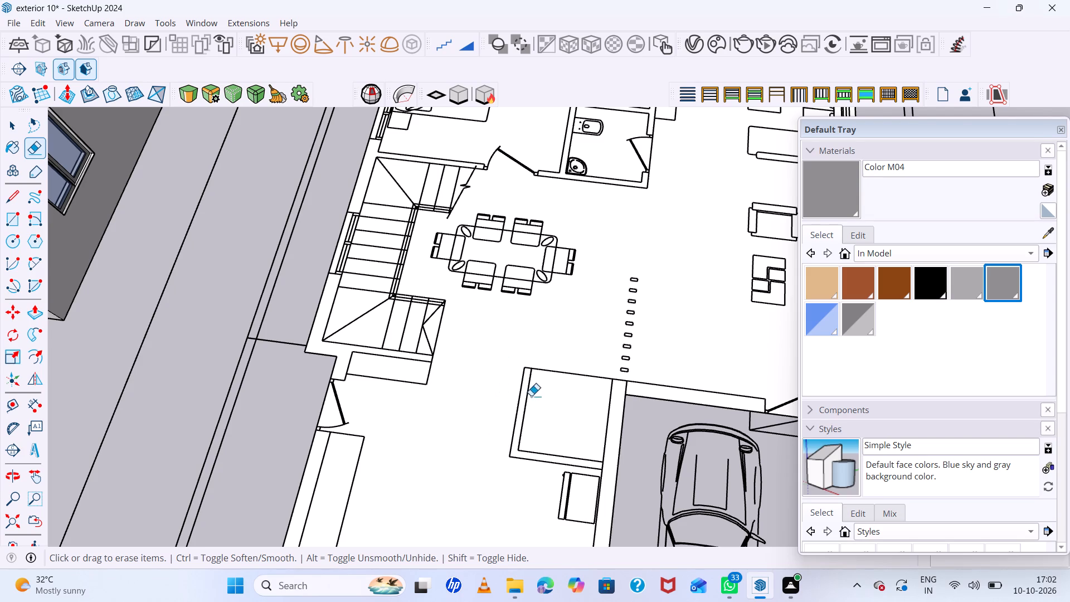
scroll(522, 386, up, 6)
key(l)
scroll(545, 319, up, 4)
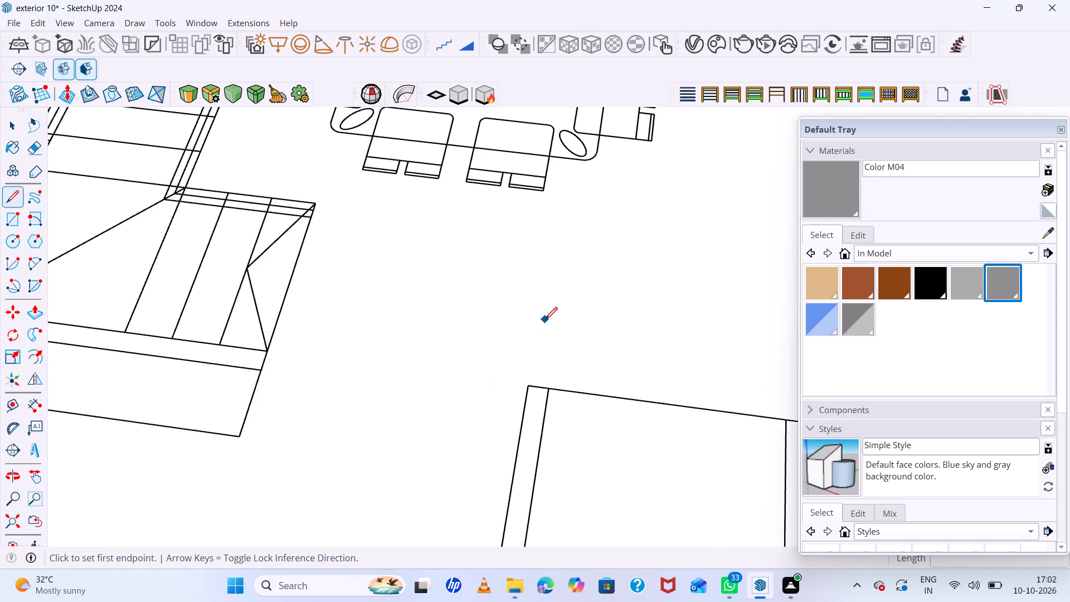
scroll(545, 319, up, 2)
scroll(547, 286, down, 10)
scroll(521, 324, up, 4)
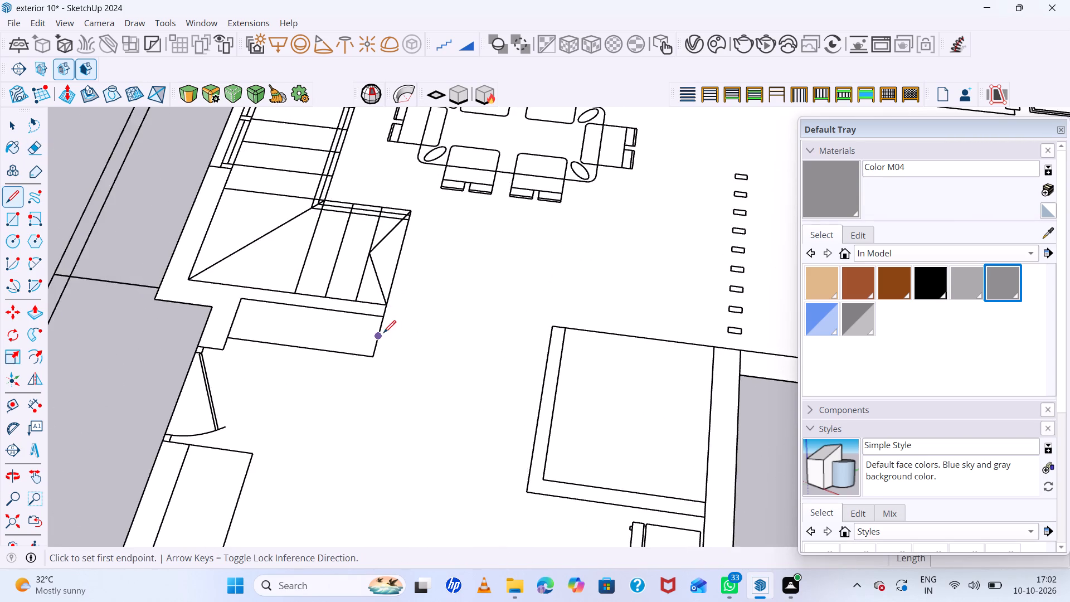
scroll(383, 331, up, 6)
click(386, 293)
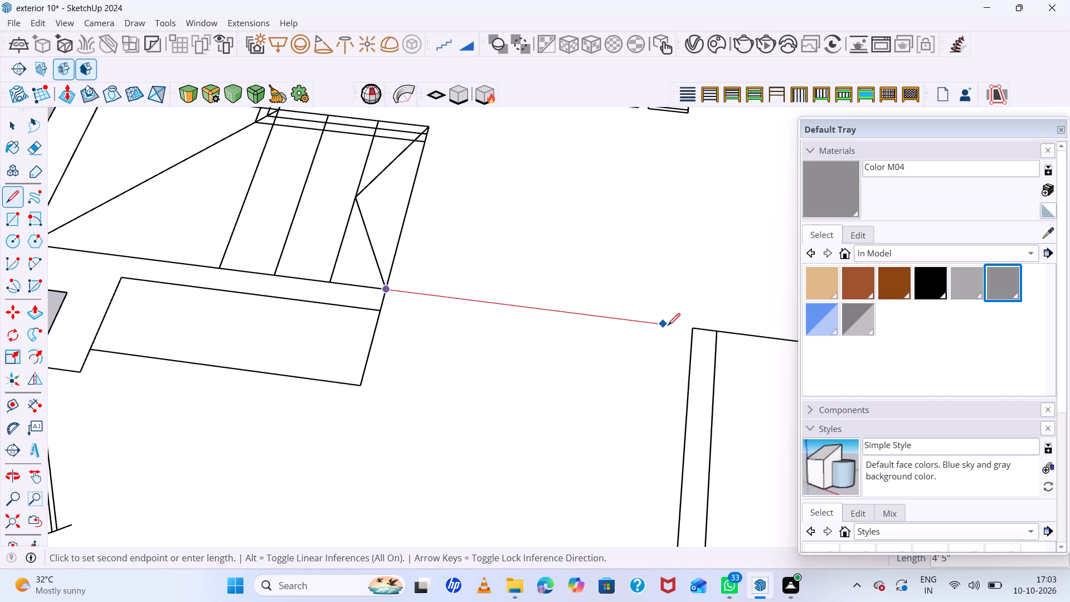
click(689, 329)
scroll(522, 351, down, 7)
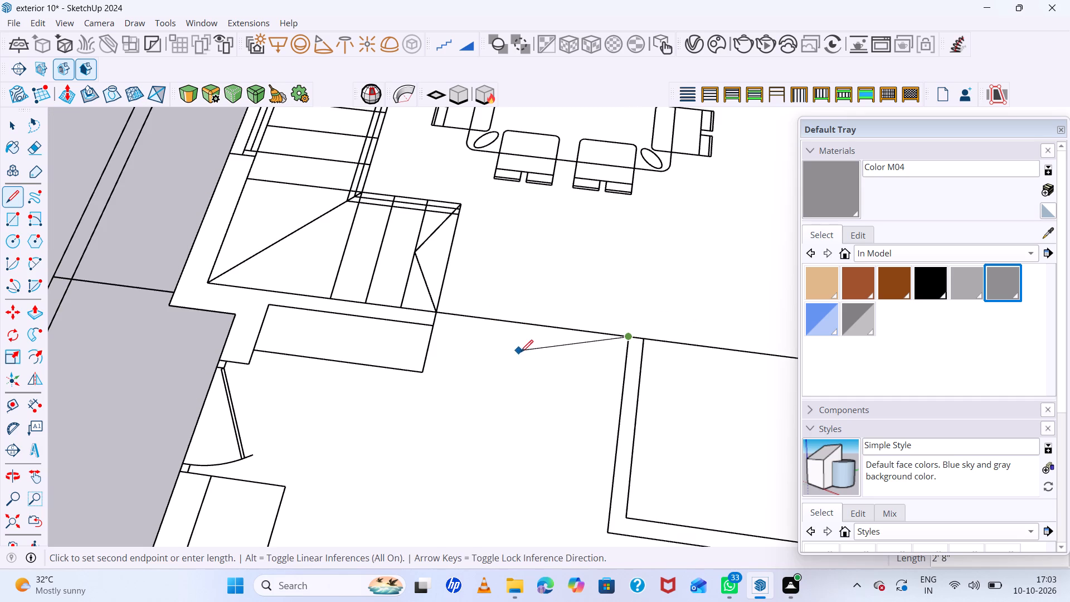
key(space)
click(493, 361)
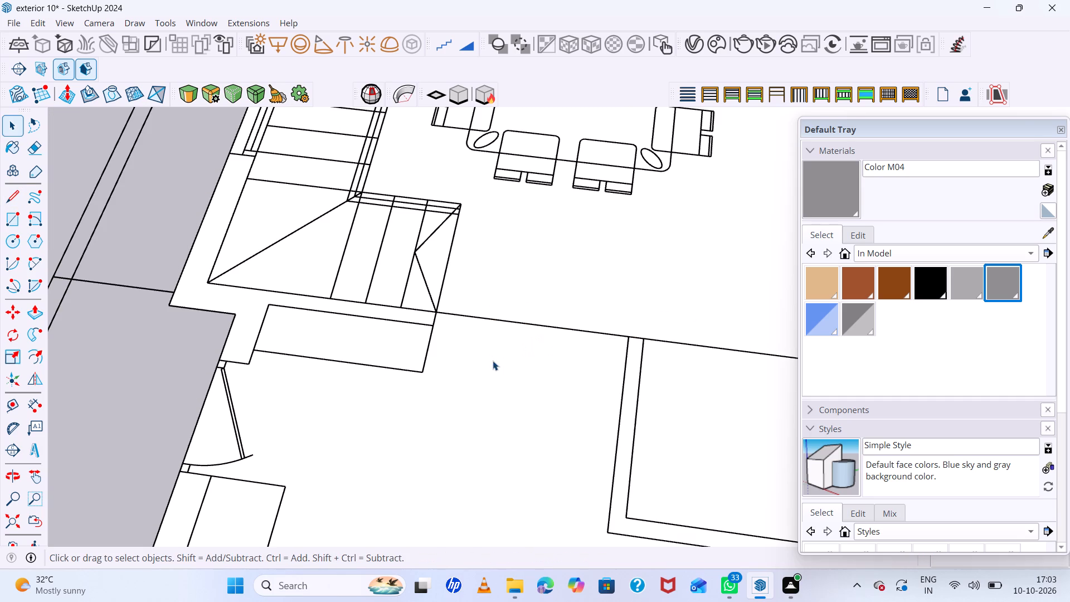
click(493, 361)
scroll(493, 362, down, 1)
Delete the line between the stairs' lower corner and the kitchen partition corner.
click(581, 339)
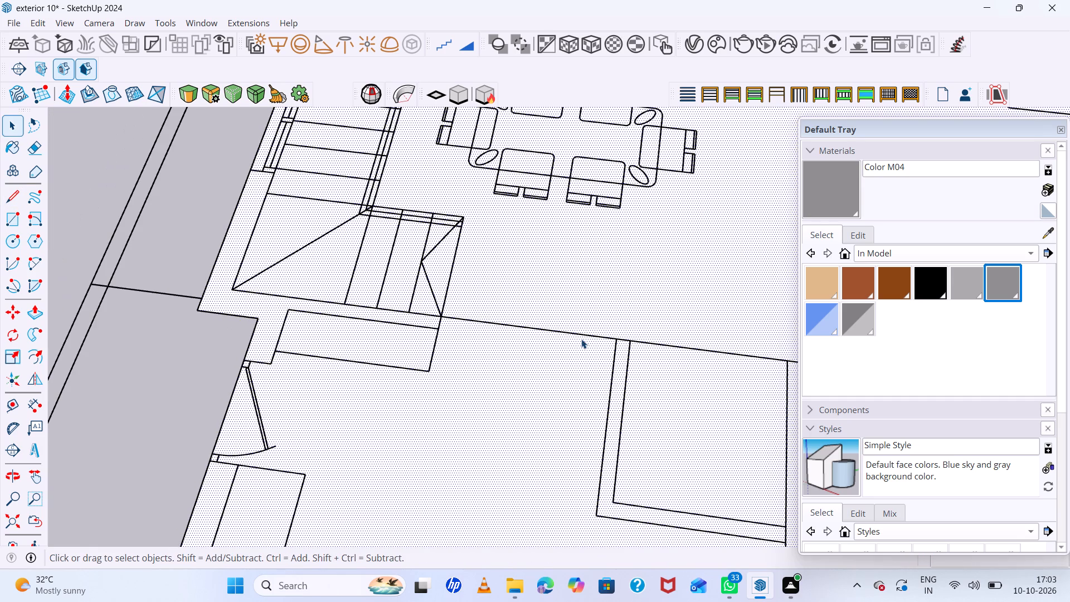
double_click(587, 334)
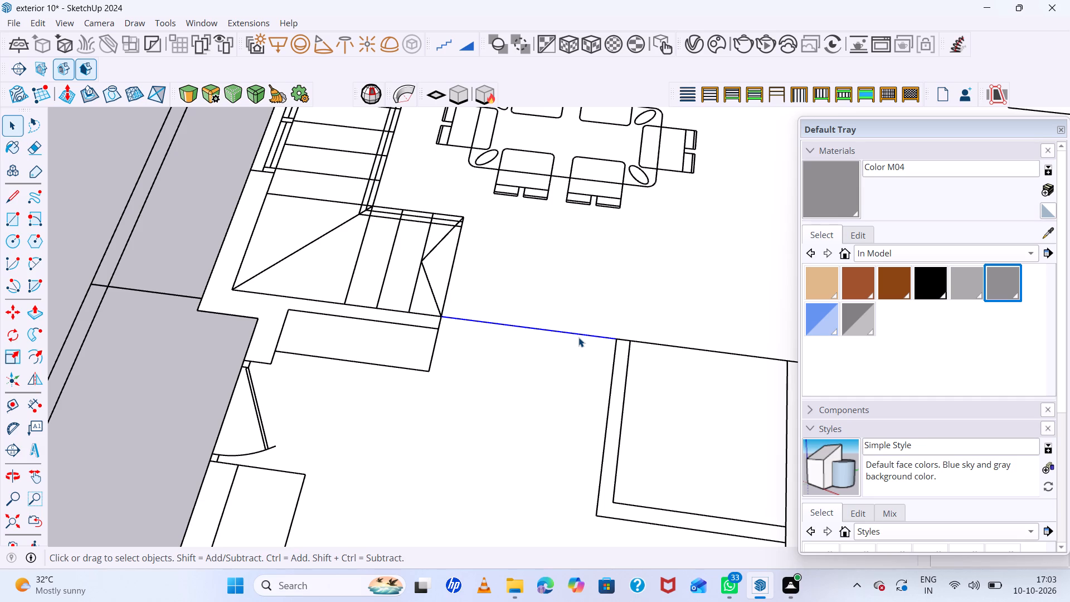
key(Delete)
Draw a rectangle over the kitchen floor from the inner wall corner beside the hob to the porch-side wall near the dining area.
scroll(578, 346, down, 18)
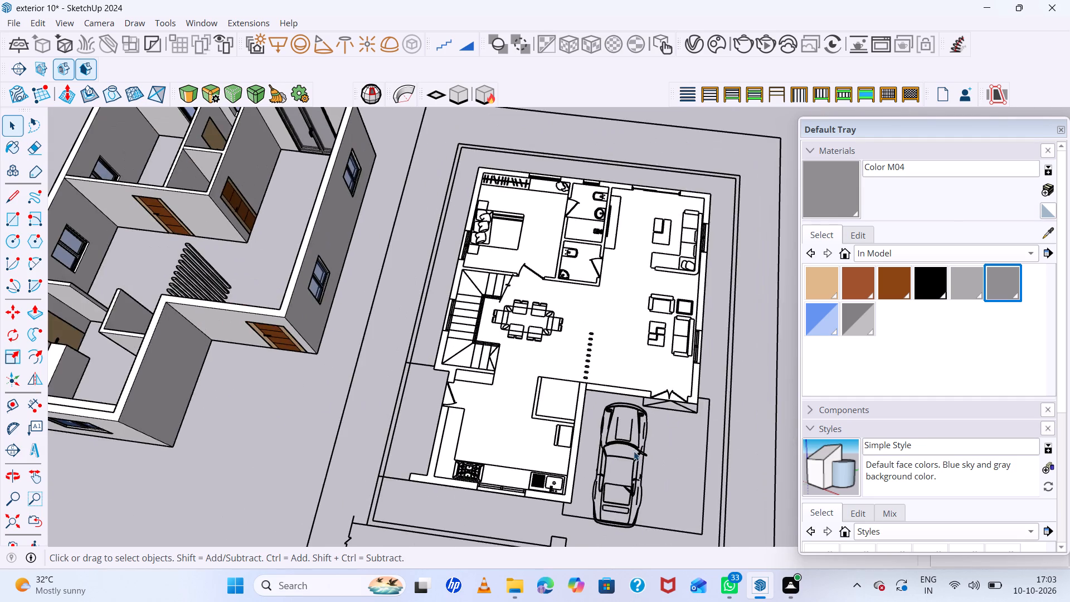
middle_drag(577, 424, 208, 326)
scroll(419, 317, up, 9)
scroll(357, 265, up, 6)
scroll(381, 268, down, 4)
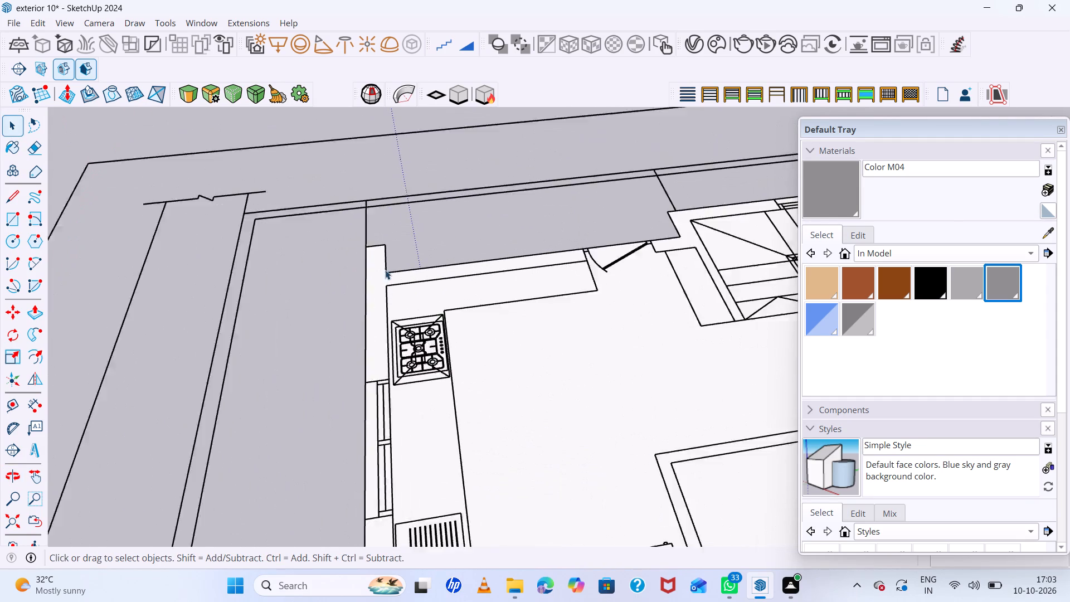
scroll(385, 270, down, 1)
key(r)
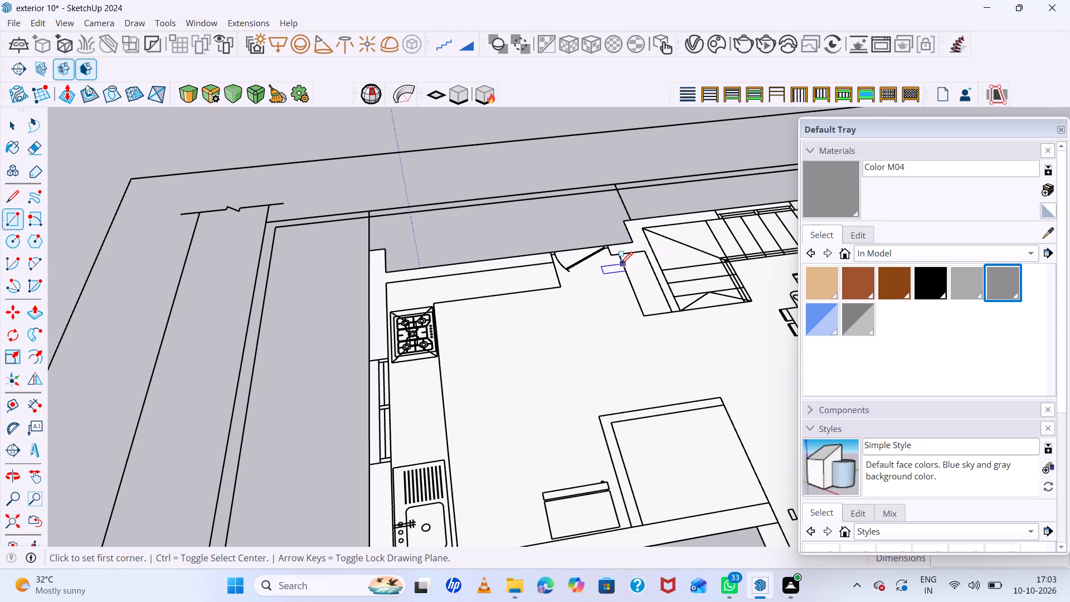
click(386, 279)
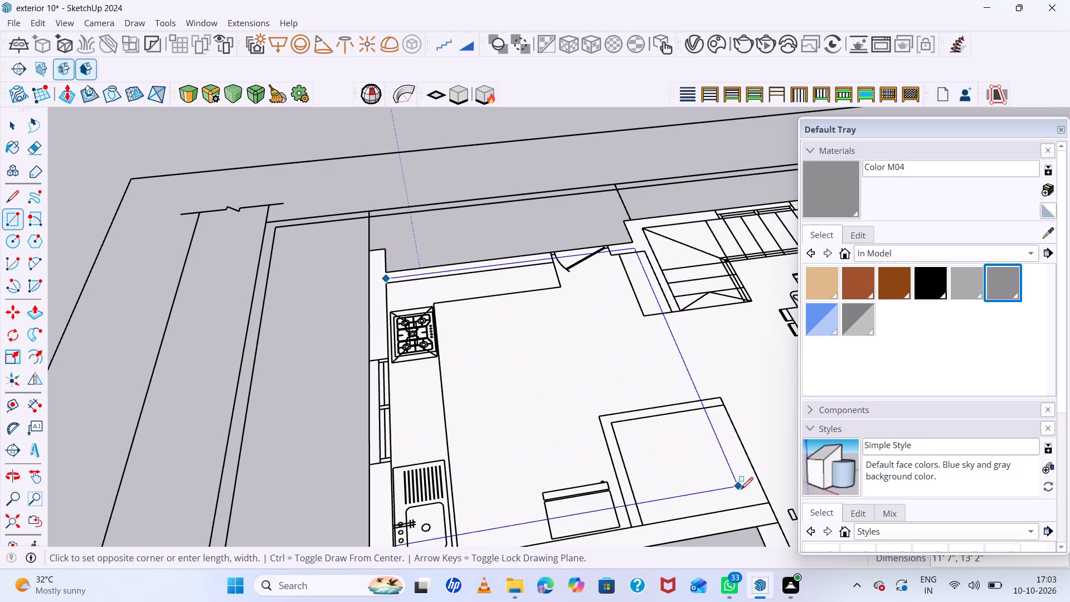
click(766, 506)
Check the floor division by selecting the kitchen and living-dining faces in turn and examining their boundary along the porch-side wall.
scroll(547, 401, down, 14)
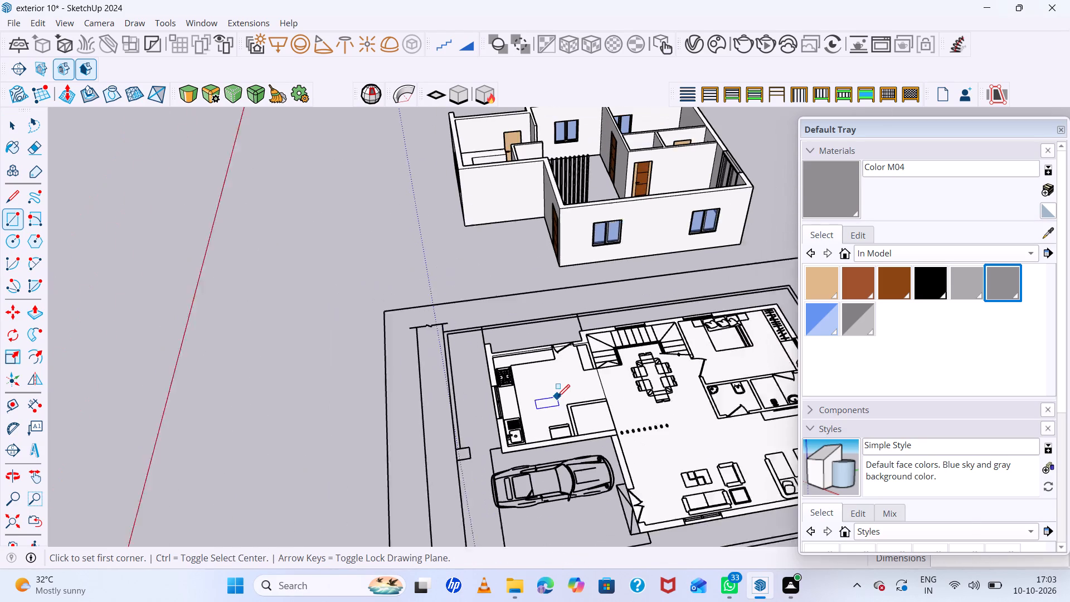
key(space)
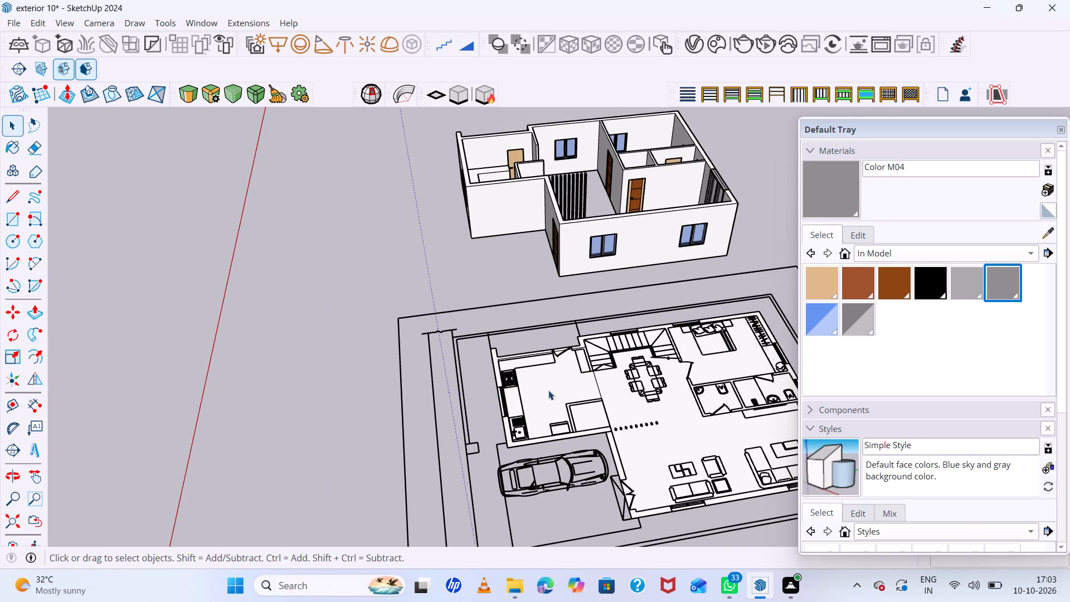
click(560, 390)
scroll(504, 386, down, 6)
middle_drag(603, 409, 600, 459)
scroll(600, 460, down, 1)
scroll(561, 394, up, 10)
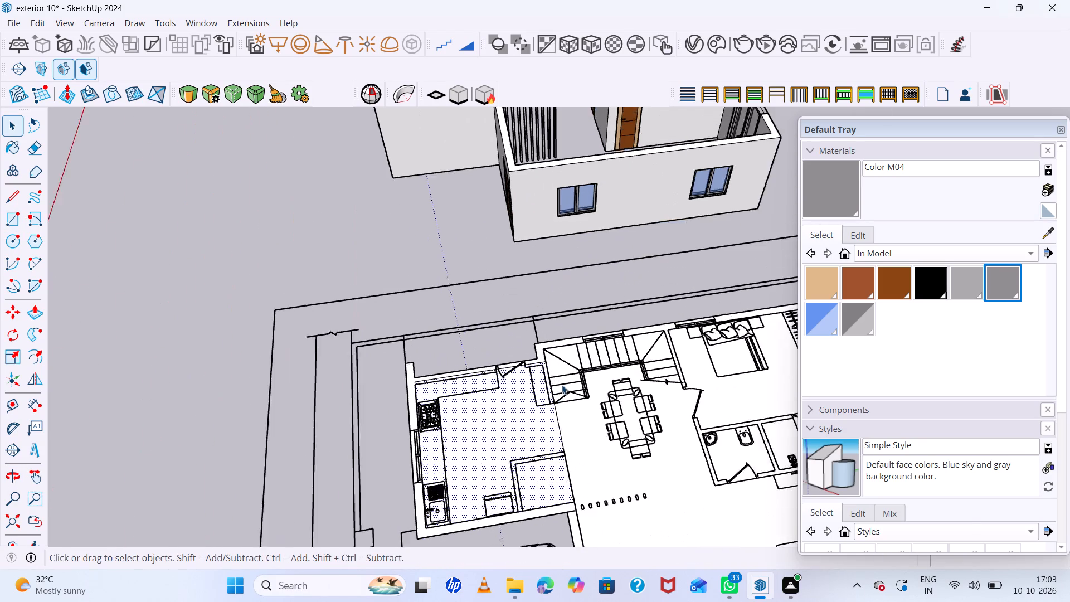
scroll(562, 385, up, 1)
scroll(562, 385, down, 5)
click(614, 449)
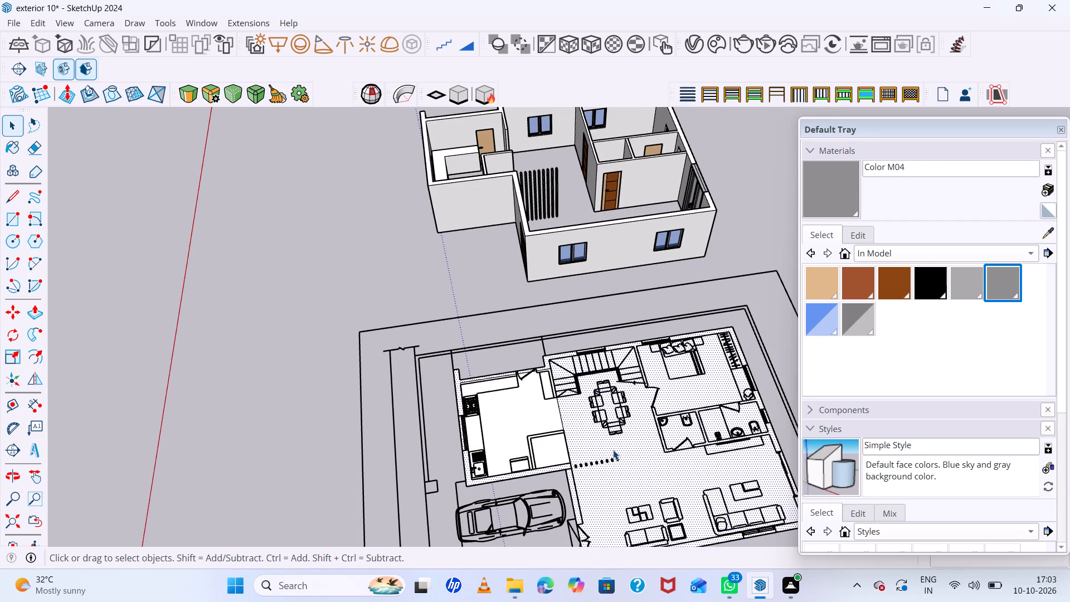
scroll(595, 431, down, 7)
scroll(634, 503, up, 14)
scroll(515, 474, up, 3)
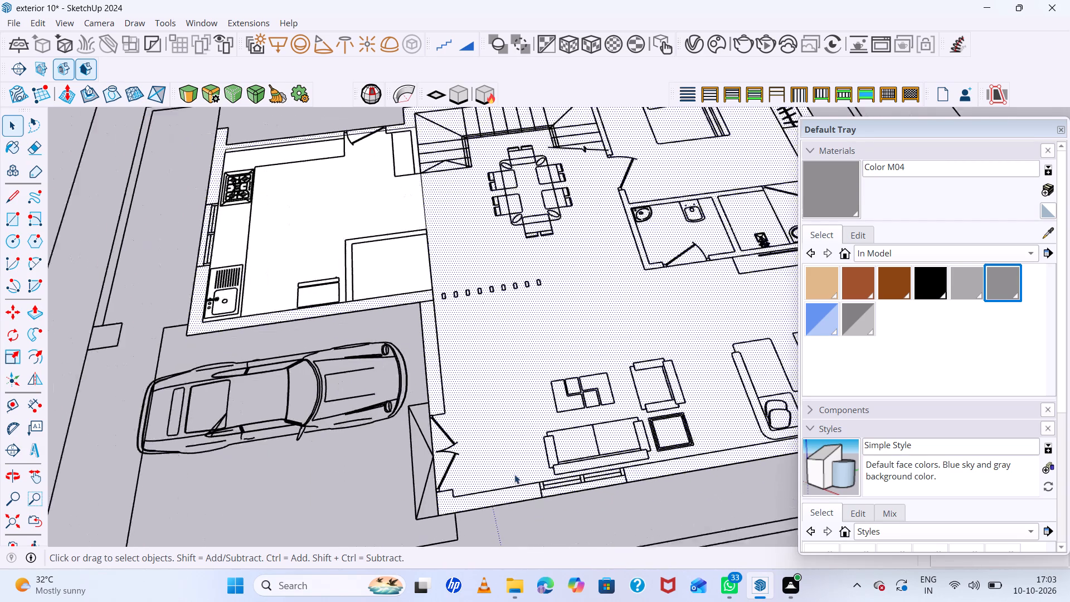
scroll(514, 474, up, 3)
scroll(457, 434, down, 8)
scroll(451, 445, up, 6)
scroll(416, 298, up, 5)
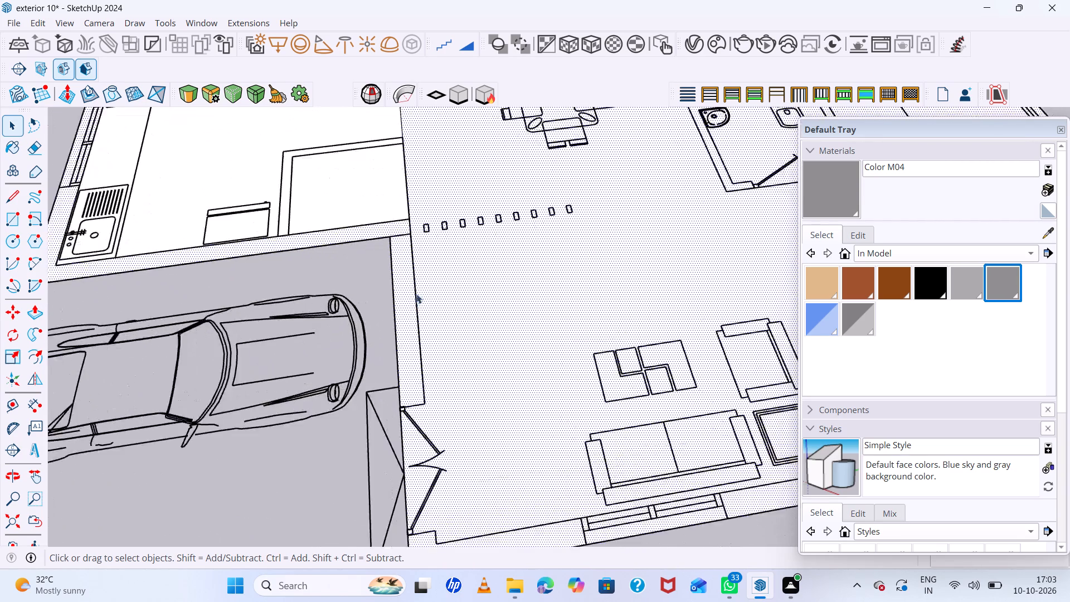
scroll(417, 285, down, 13)
middle_drag(422, 297, 430, 356)
scroll(384, 246, up, 4)
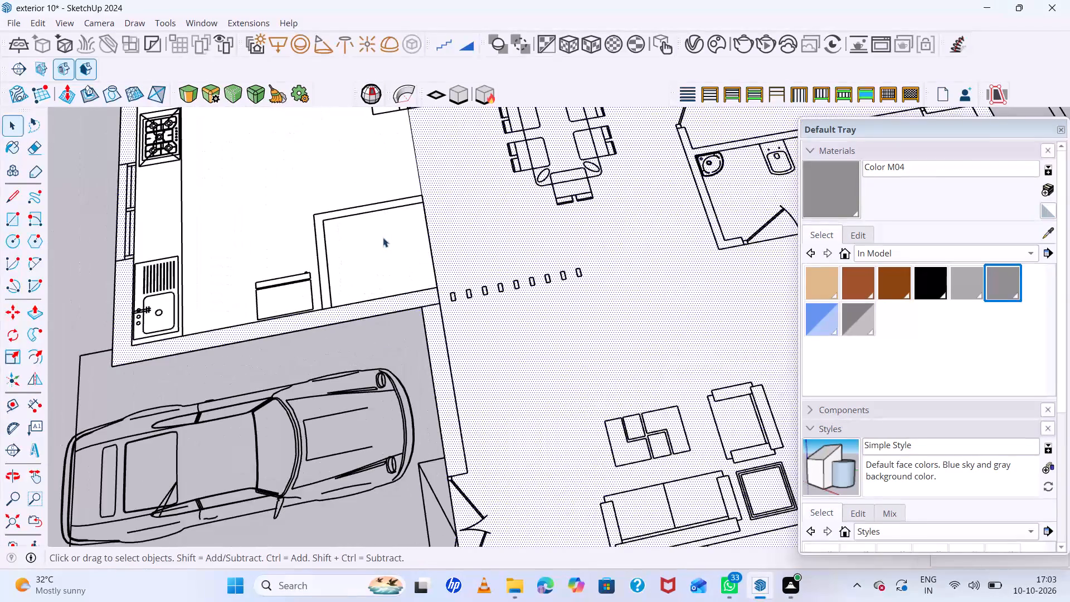
scroll(383, 237, up, 7)
middle_drag(504, 333, 522, 274)
scroll(459, 298, down, 13)
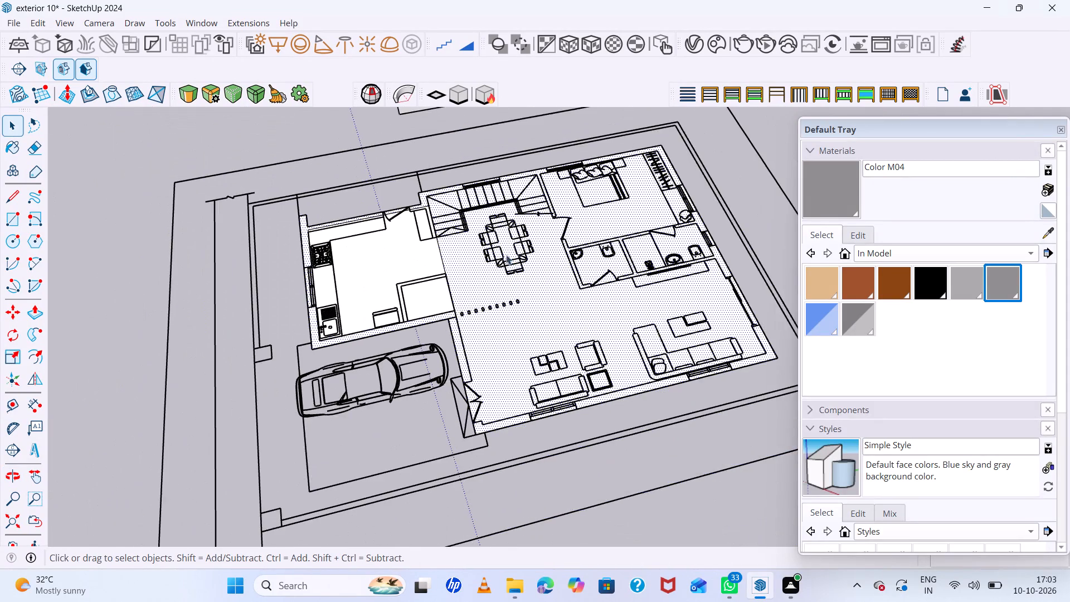
scroll(464, 197, up, 4)
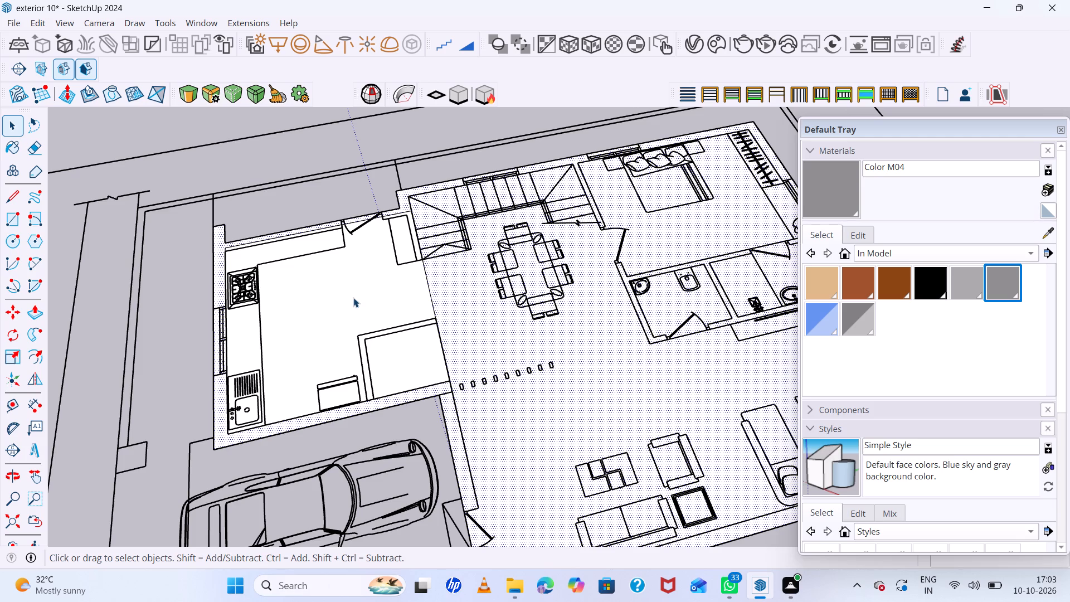
Compare the extents of the kitchen face and the surrounding floor face by selecting them alternately.
click(409, 401)
click(467, 362)
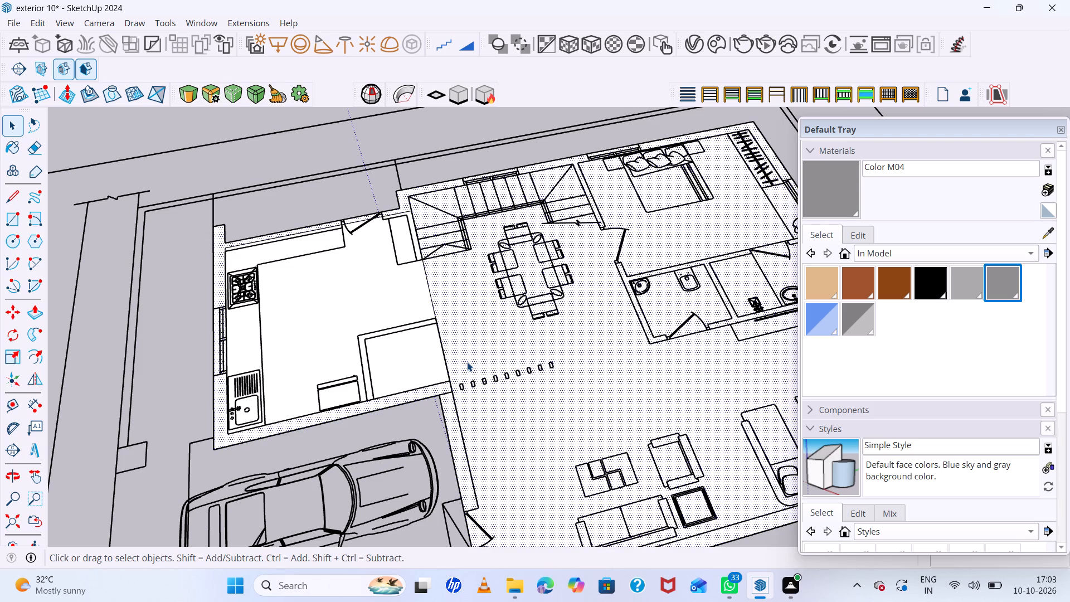
click(425, 352)
scroll(245, 397, up, 6)
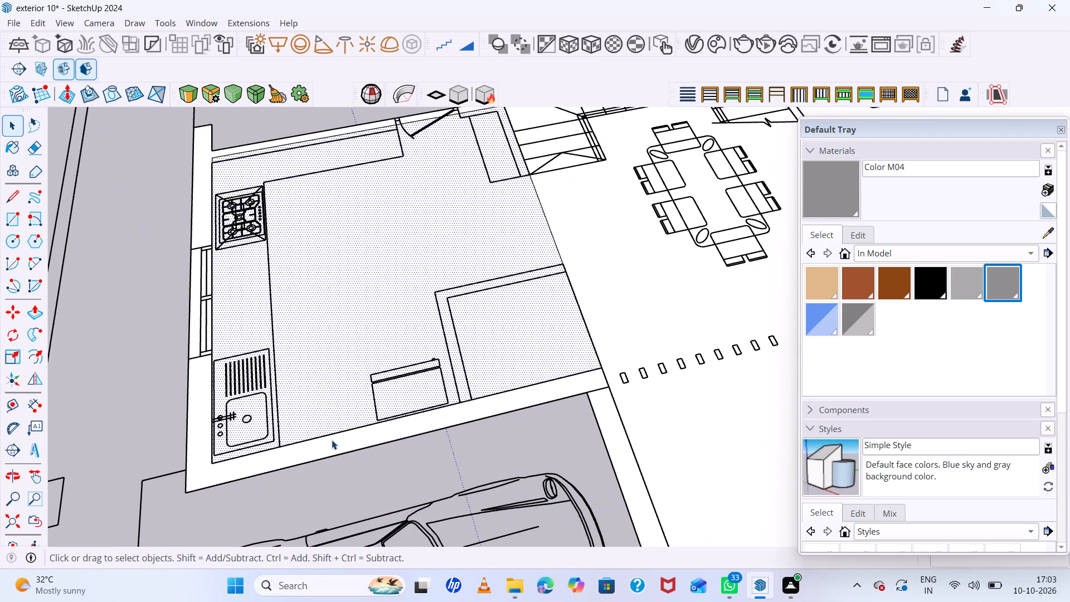
scroll(532, 419, down, 7)
click(580, 353)
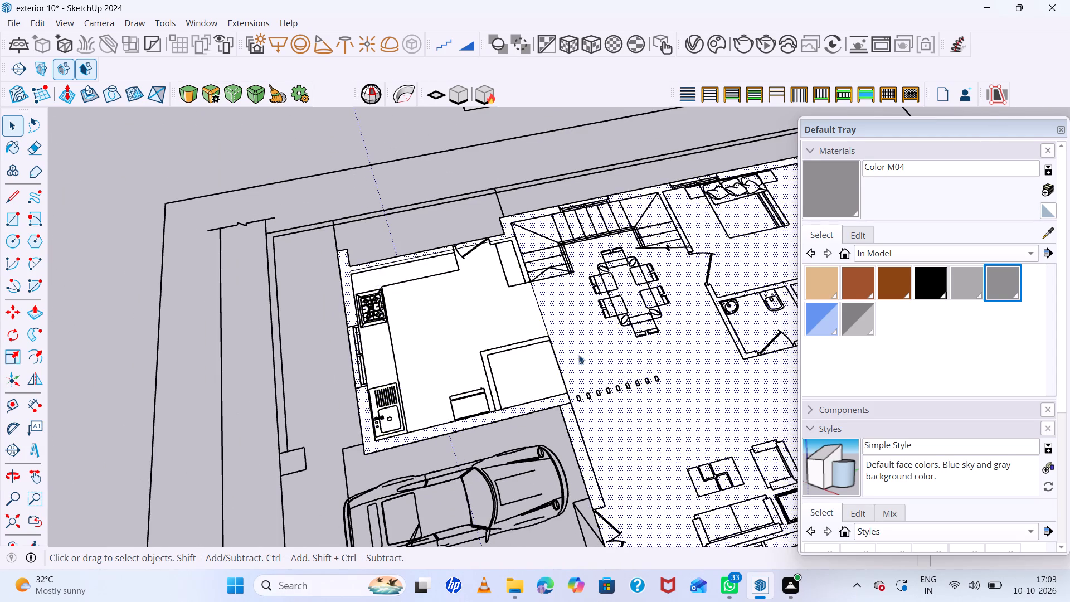
scroll(513, 343, down, 14)
scroll(610, 347, up, 6)
middle_drag(600, 353, 708, 317)
scroll(533, 346, down, 6)
middle_drag(530, 349, 703, 356)
scroll(407, 316, up, 7)
scroll(414, 315, down, 10)
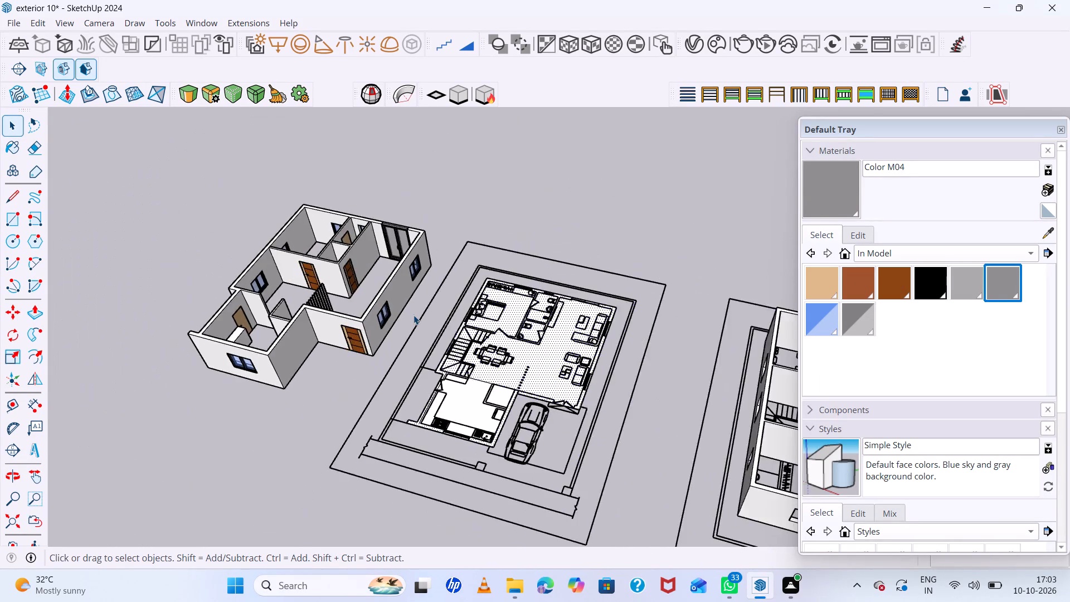
scroll(414, 315, down, 2)
scroll(492, 363, up, 10)
click(426, 390)
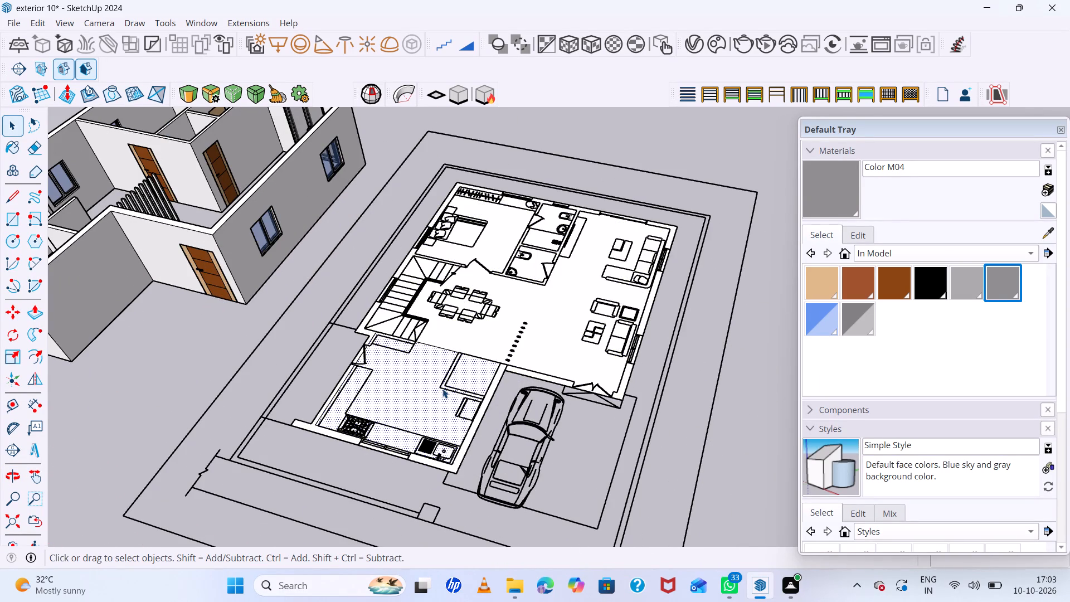
scroll(458, 458, up, 5)
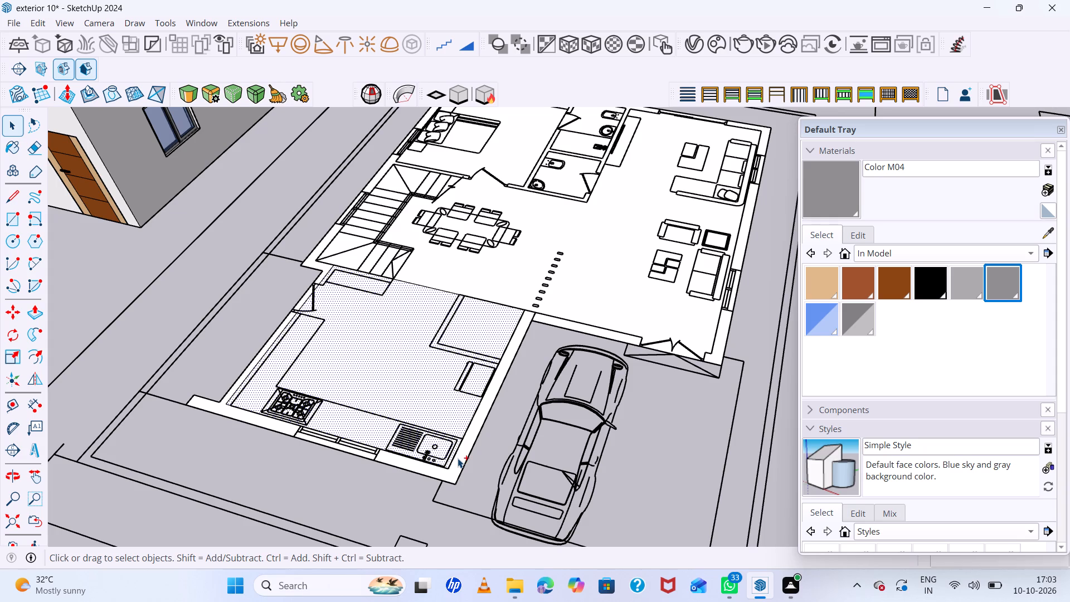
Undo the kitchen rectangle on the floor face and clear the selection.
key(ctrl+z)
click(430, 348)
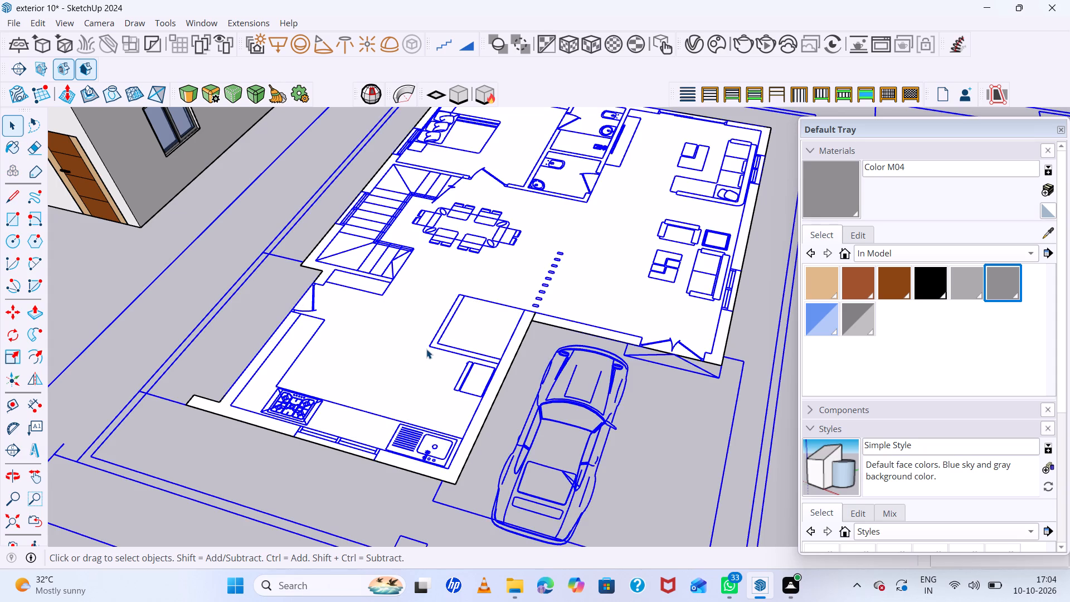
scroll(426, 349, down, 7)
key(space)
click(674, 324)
Move the floor face about 41' 8" from the plan to the separated house model, using its outer kitchen corner beside the sink as reference.
scroll(537, 297, up, 3)
click(537, 297)
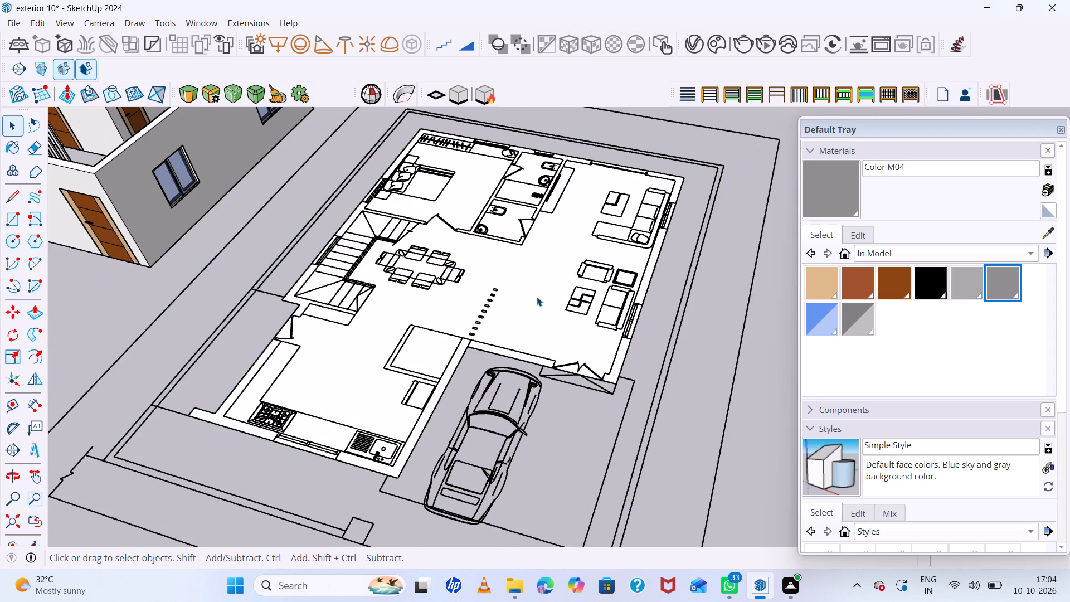
scroll(459, 310, up, 6)
scroll(459, 308, down, 13)
middle_drag(458, 308, 428, 339)
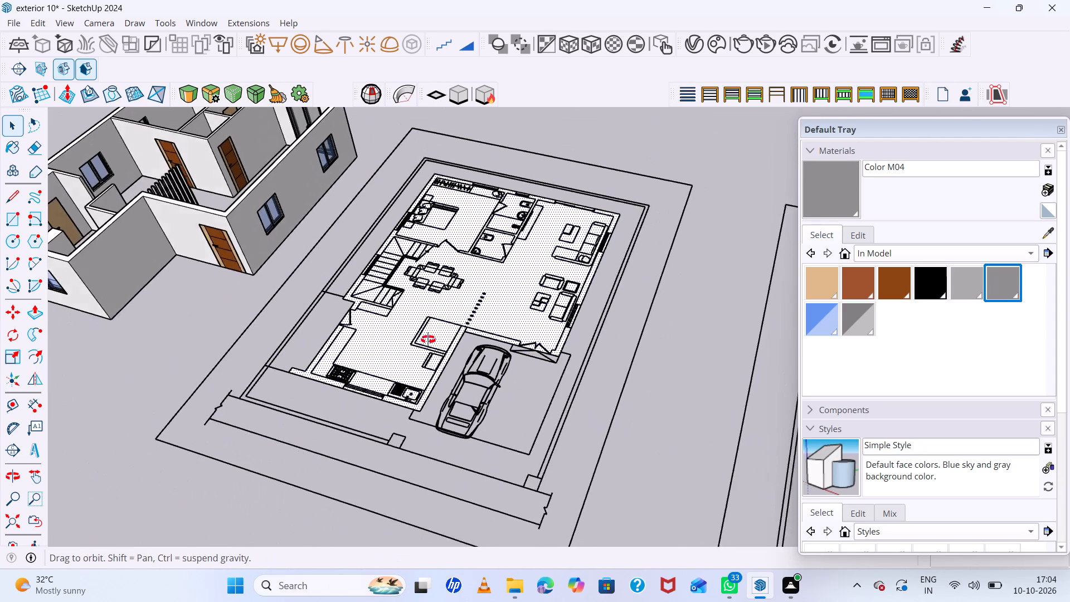
middle_drag(428, 339, 387, 414)
scroll(408, 299, up, 7)
scroll(408, 293, down, 6)
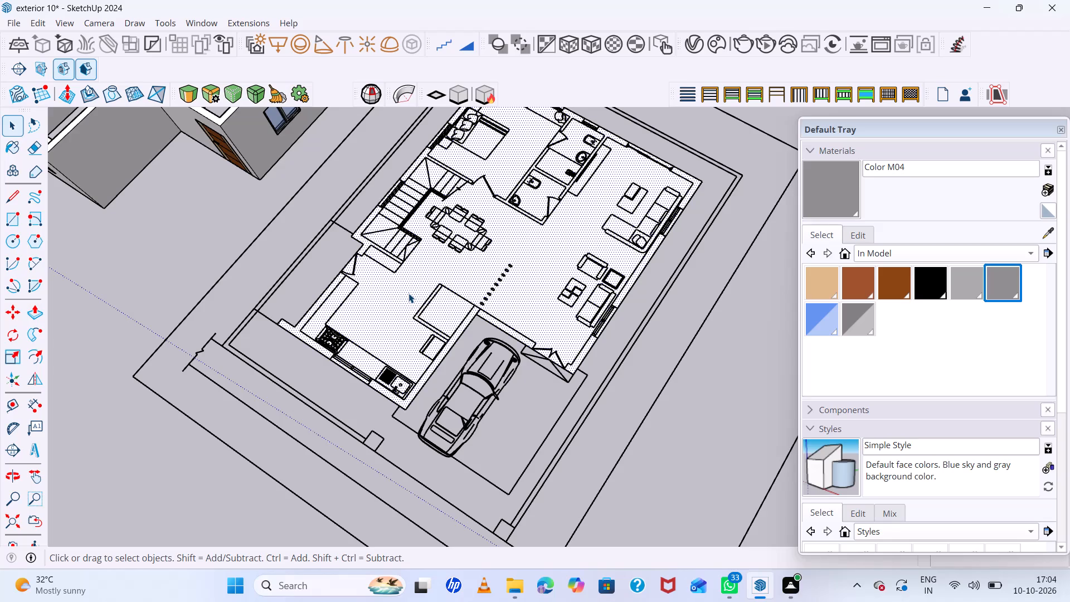
scroll(408, 293, up, 2)
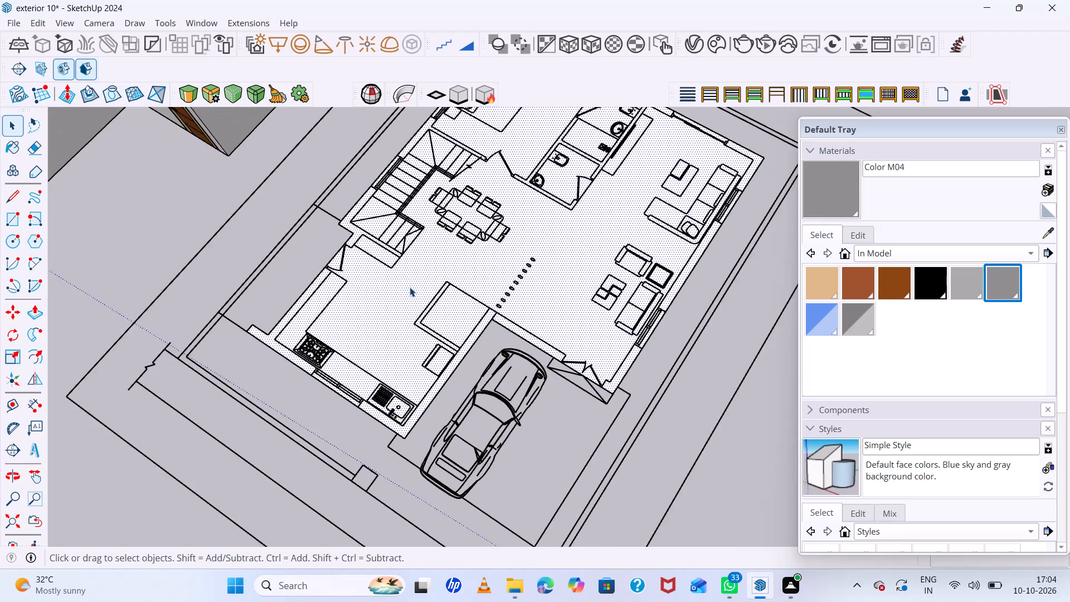
scroll(410, 287, down, 6)
scroll(410, 287, up, 6)
scroll(410, 287, down, 13)
middle_drag(432, 278, 460, 232)
scroll(432, 278, up, 1)
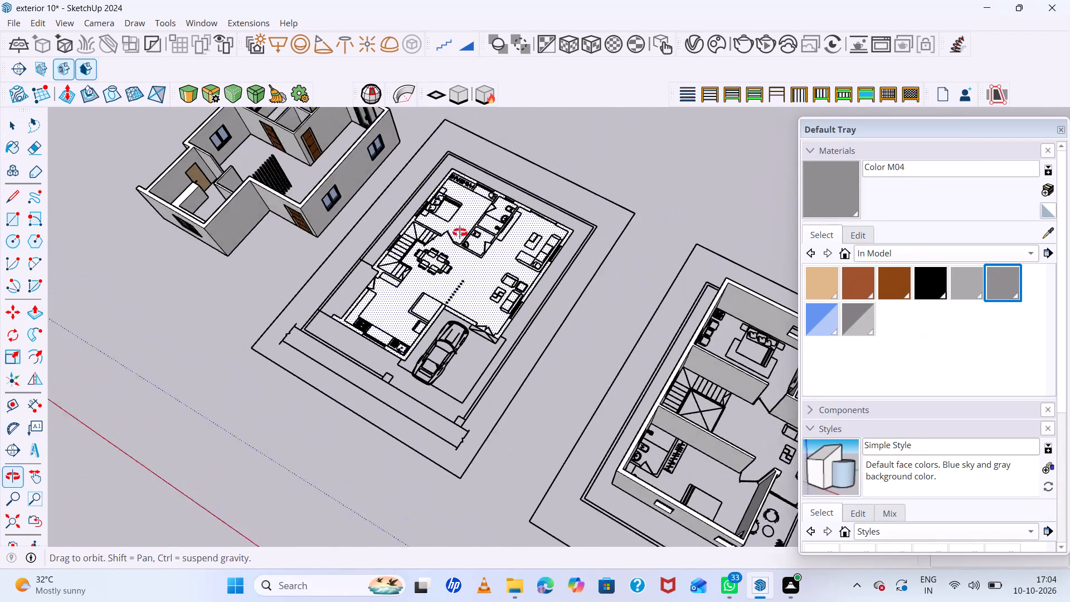
middle_drag(460, 232, 462, 229)
key(m)
scroll(430, 376, up, 5)
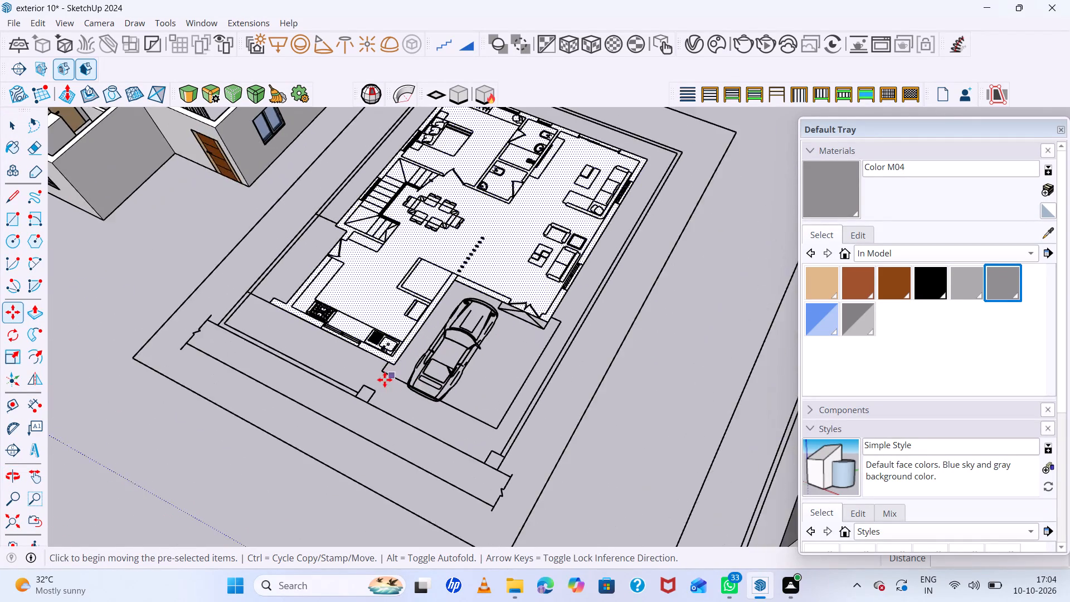
scroll(383, 380, up, 5)
click(400, 358)
scroll(644, 324, down, 12)
scroll(419, 236, up, 4)
click(335, 266)
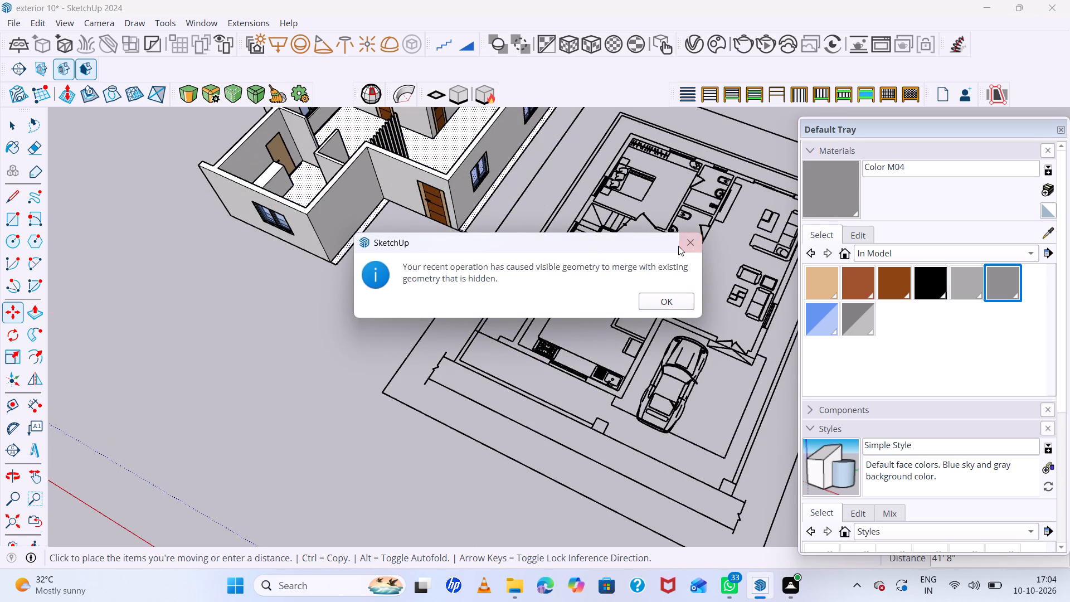
click(679, 249)
Shift the floor face slightly so its outer kitchen corner meets the bottom corner of the model's kitchen walls.
scroll(295, 256, up, 4)
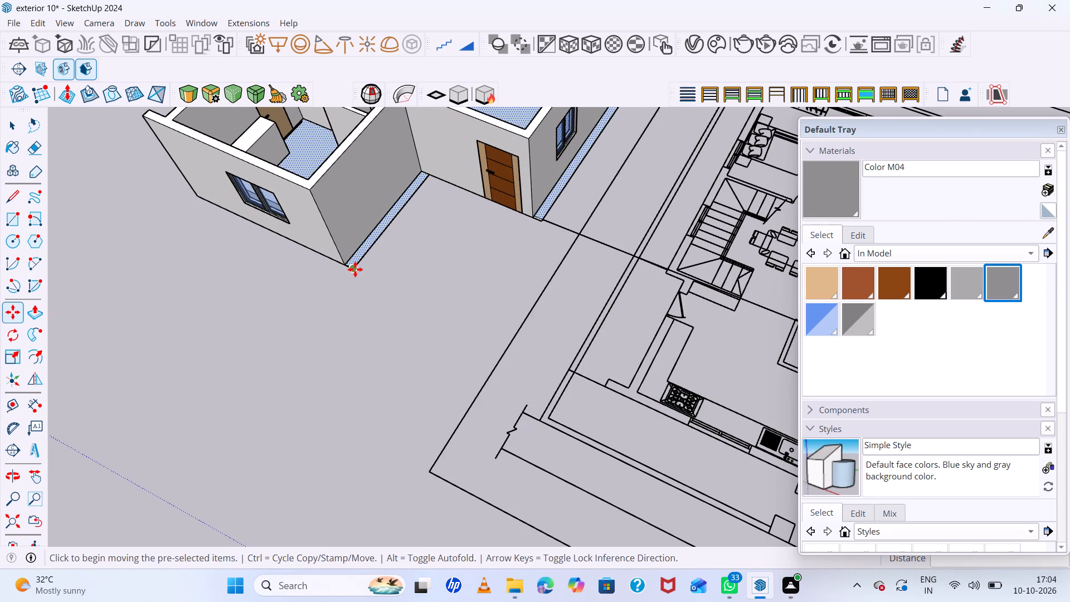
click(355, 269)
click(347, 265)
scroll(323, 308, down, 9)
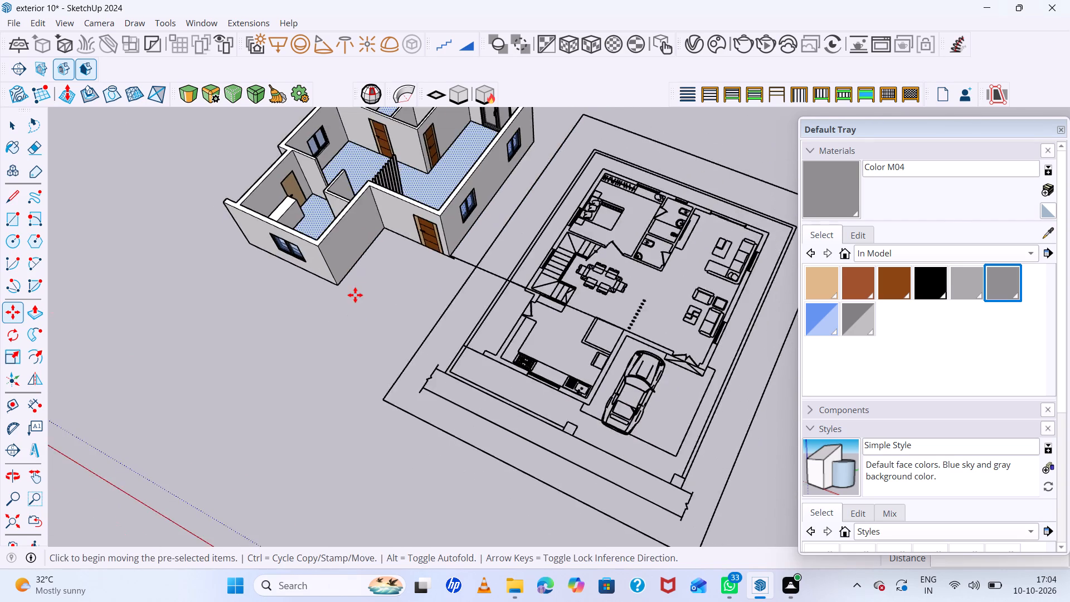
scroll(355, 295, down, 3)
scroll(359, 290, up, 1)
middle_drag(366, 312, 380, 355)
Reverse the floor face inside the house model and clear the selection.
key(space)
click(401, 212)
right_click(403, 212)
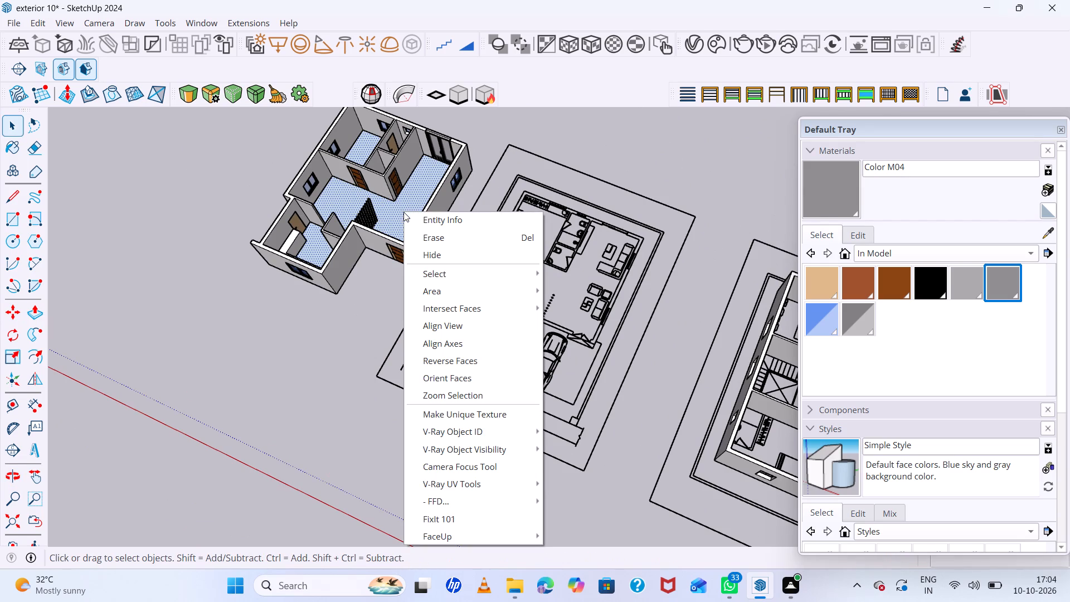
click(492, 365)
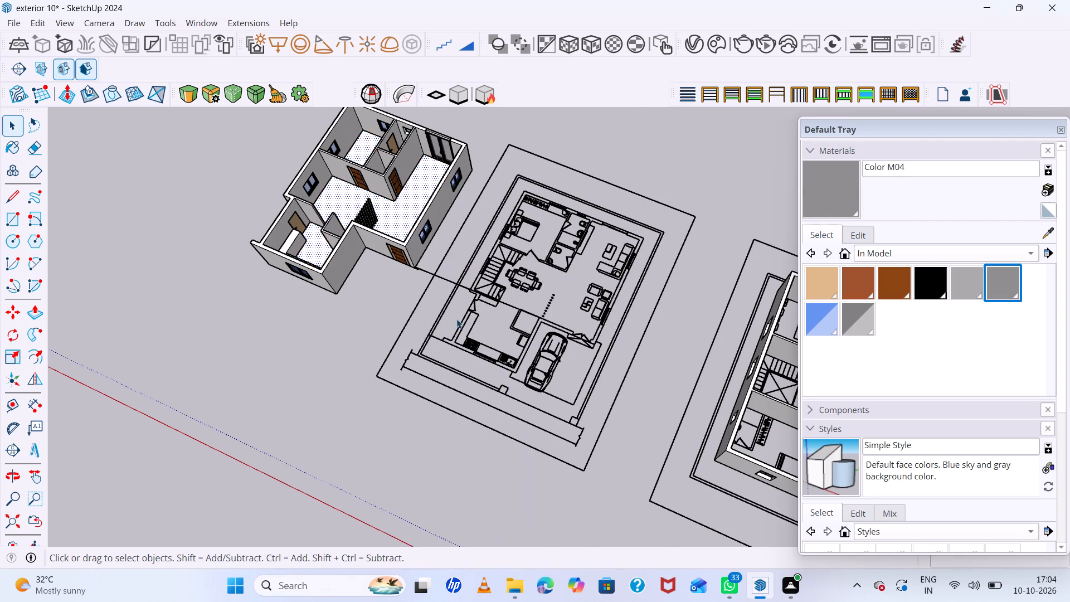
scroll(385, 248, up, 12)
scroll(426, 260, down, 11)
click(442, 287)
Erase the stray edges and sliver at the foot of the wall corner beside the entrance door.
scroll(408, 294, up, 11)
scroll(406, 260, down, 5)
scroll(570, 302, up, 4)
scroll(519, 307, down, 6)
scroll(557, 323, up, 1)
middle_drag(557, 322, 588, 207)
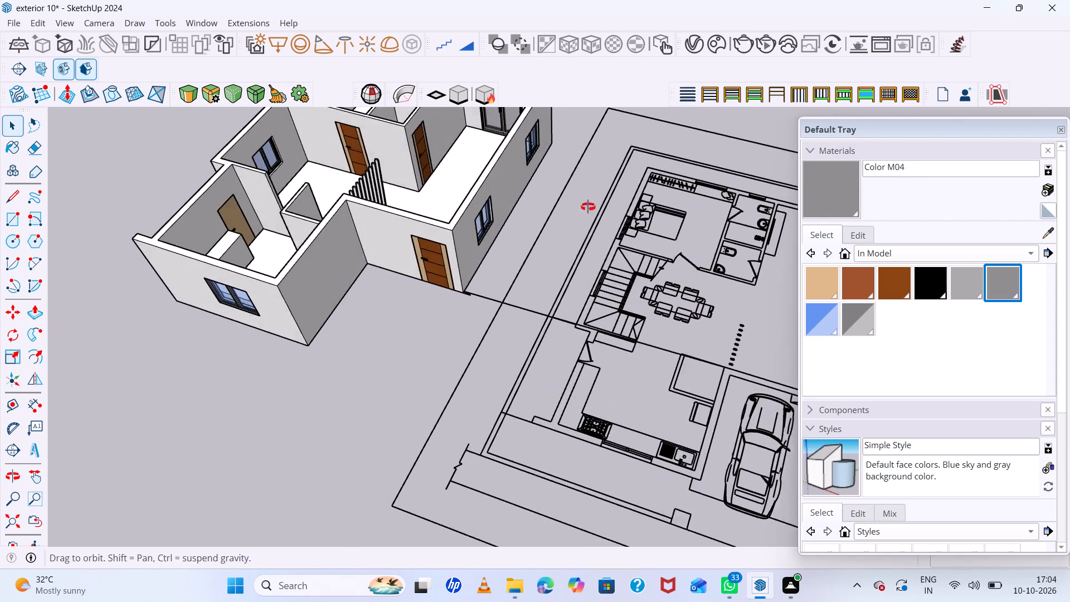
middle_drag(588, 207, 605, 163)
scroll(521, 267, up, 5)
scroll(453, 318, up, 17)
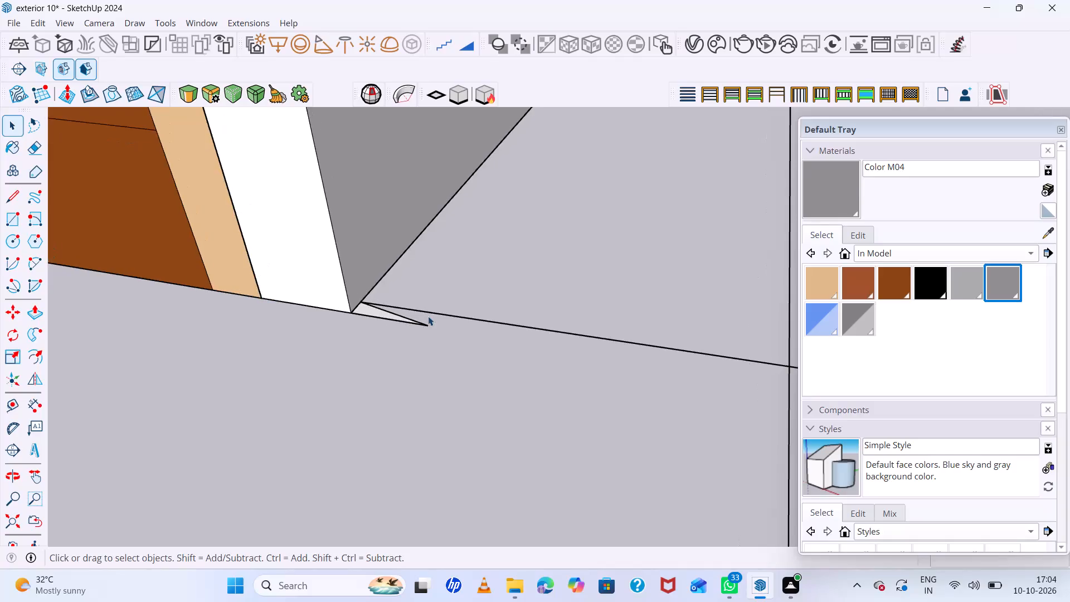
middle_drag(428, 316, 534, 137)
scroll(504, 185, up, 1)
middle_drag(396, 356, 473, 192)
middle_drag(324, 429, 372, 328)
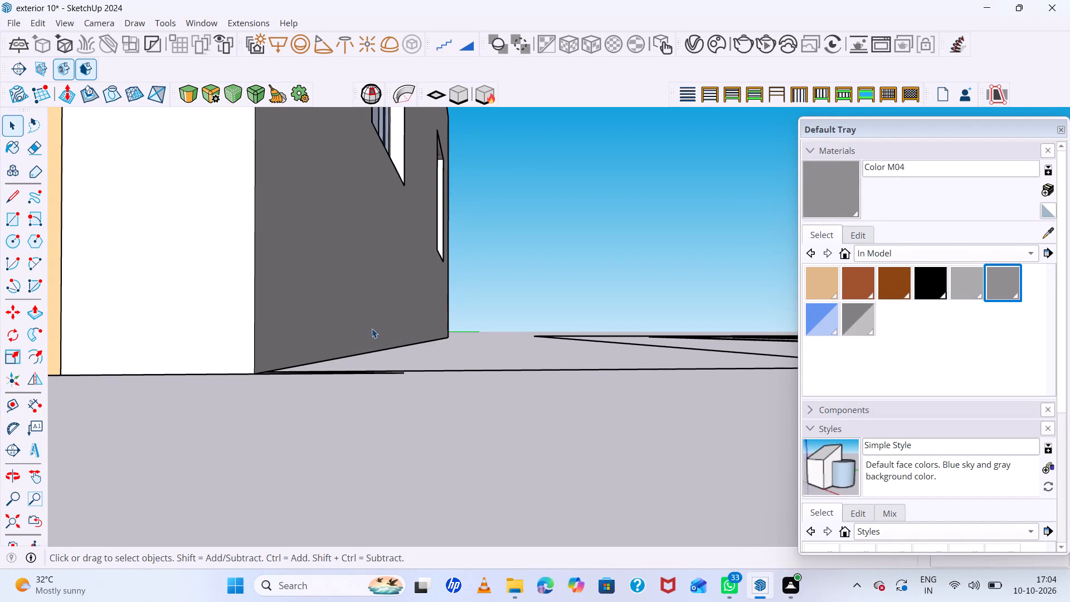
middle_drag(372, 328, 402, 269)
middle_drag(307, 443, 328, 404)
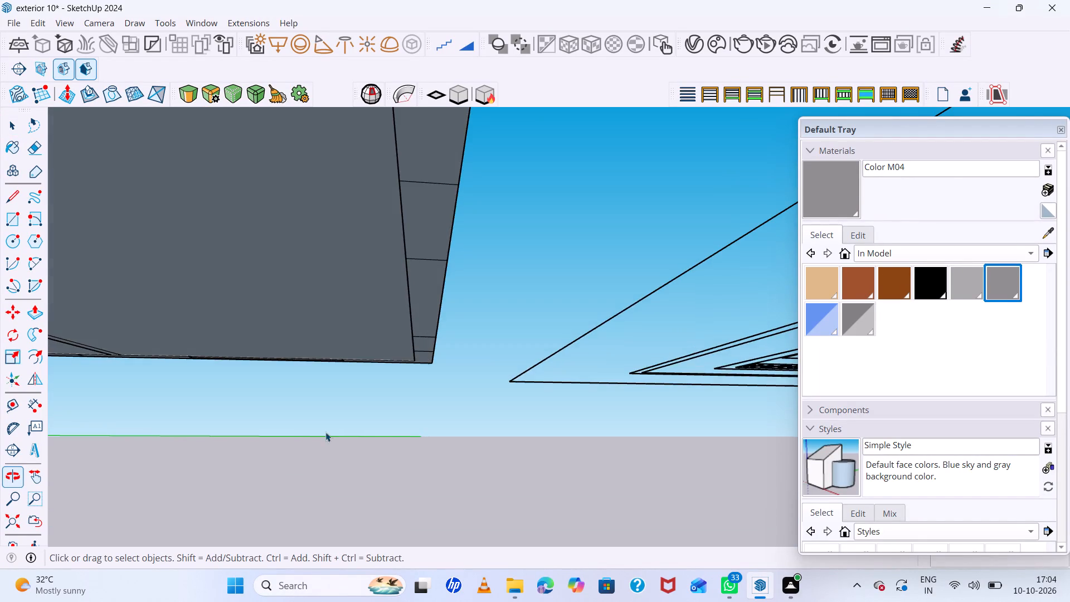
scroll(391, 358, down, 13)
middle_drag(420, 359, 406, 470)
scroll(440, 386, up, 6)
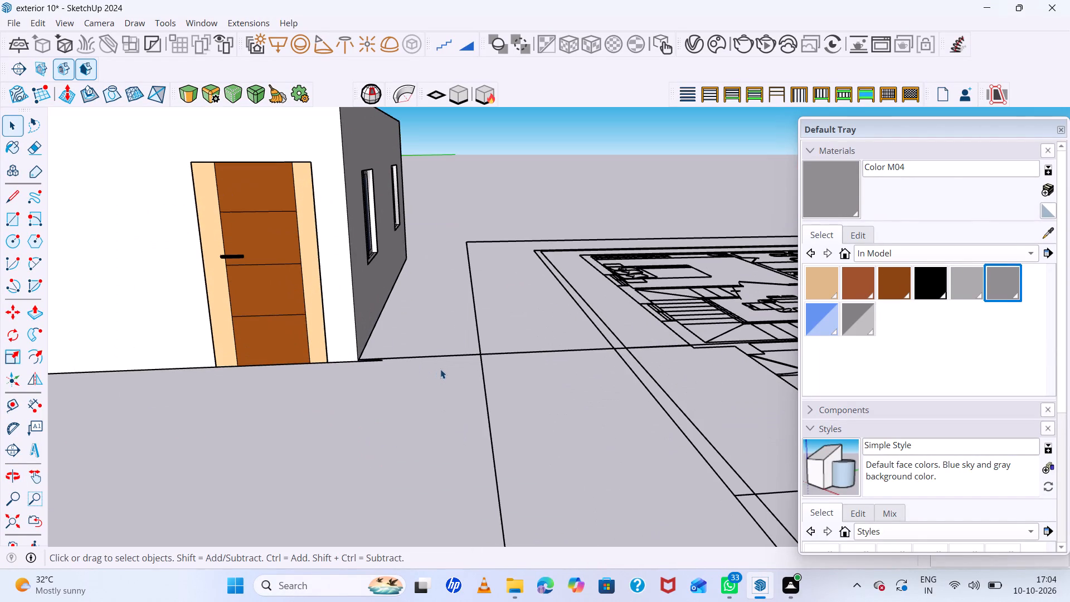
key(e)
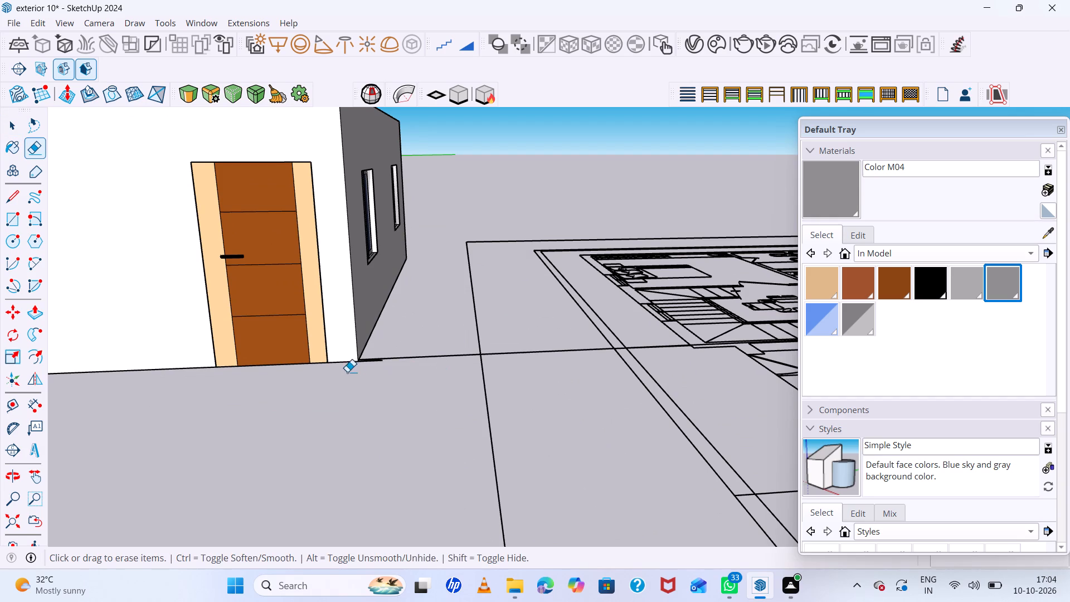
scroll(347, 372, up, 11)
scroll(381, 355, down, 1)
middle_drag(380, 358, 371, 405)
scroll(397, 378, down, 7)
scroll(396, 429, up, 2)
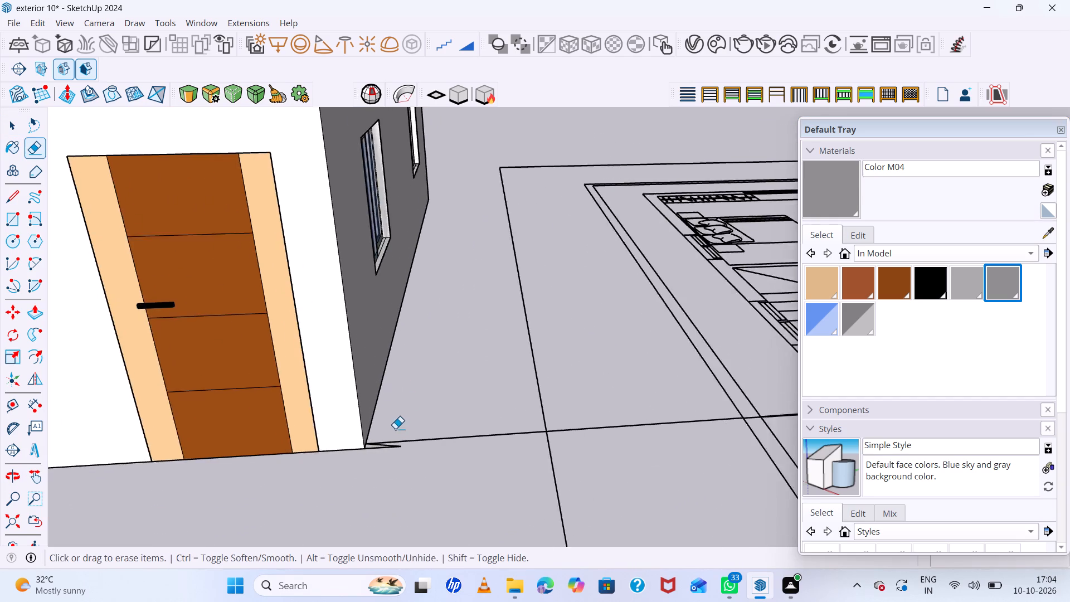
scroll(395, 429, up, 3)
drag(384, 444, 385, 467)
scroll(398, 414, down, 19)
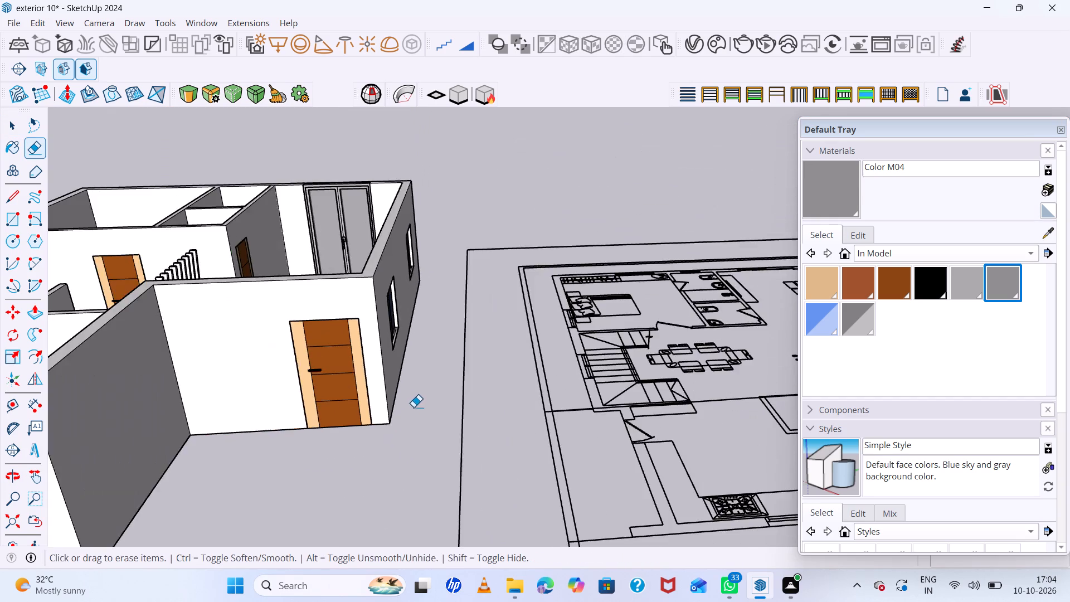
Examine the floor inside the house model from above, checking its fit against the walls of every room.
scroll(414, 407, down, 3)
middle_drag(301, 402, 300, 288)
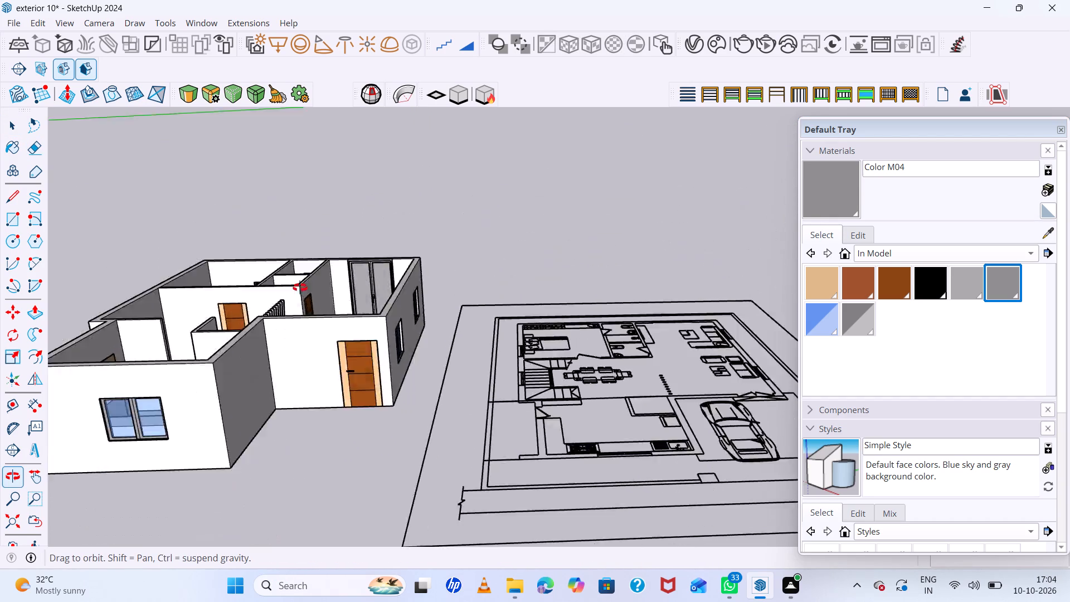
middle_drag(300, 288, 296, 377)
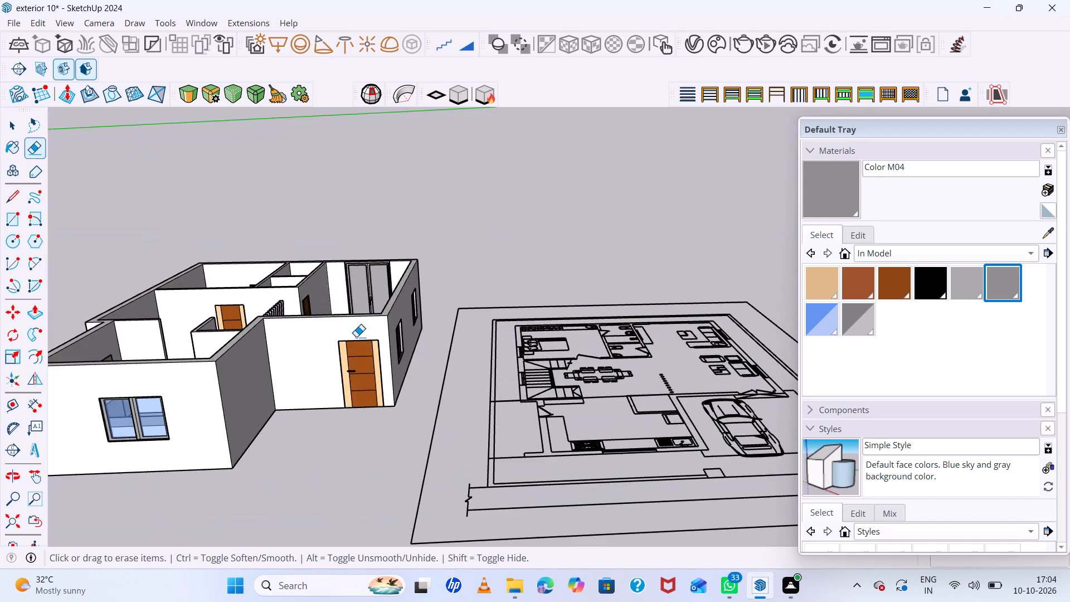
scroll(356, 337, down, 8)
middle_drag(359, 328, 352, 415)
scroll(321, 348, up, 14)
middle_drag(323, 335, 335, 420)
scroll(388, 333, down, 15)
scroll(380, 349, up, 7)
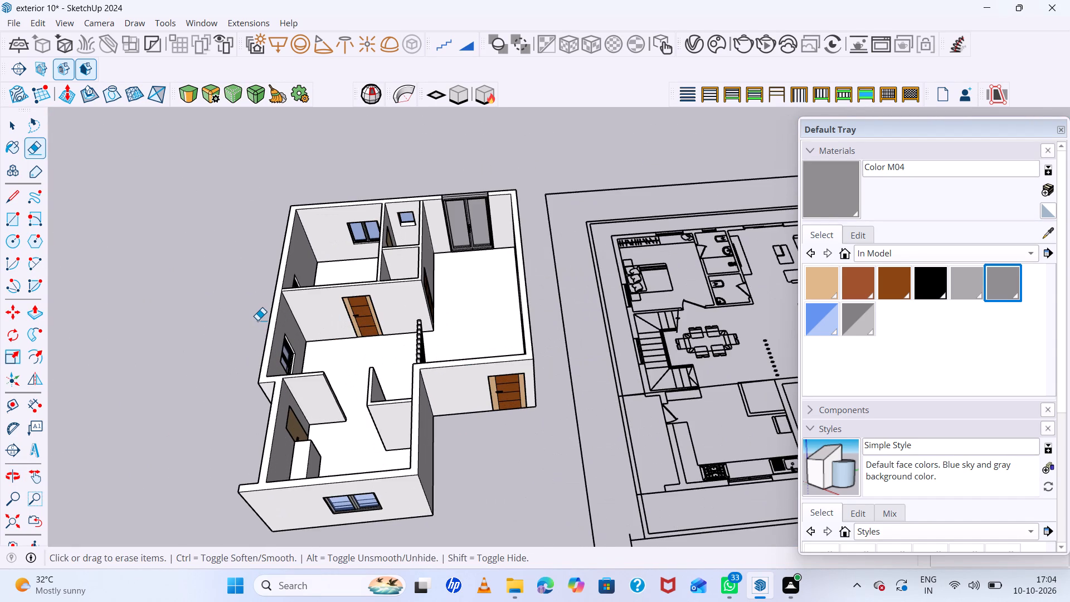
scroll(425, 336, down, 7)
scroll(403, 306, up, 3)
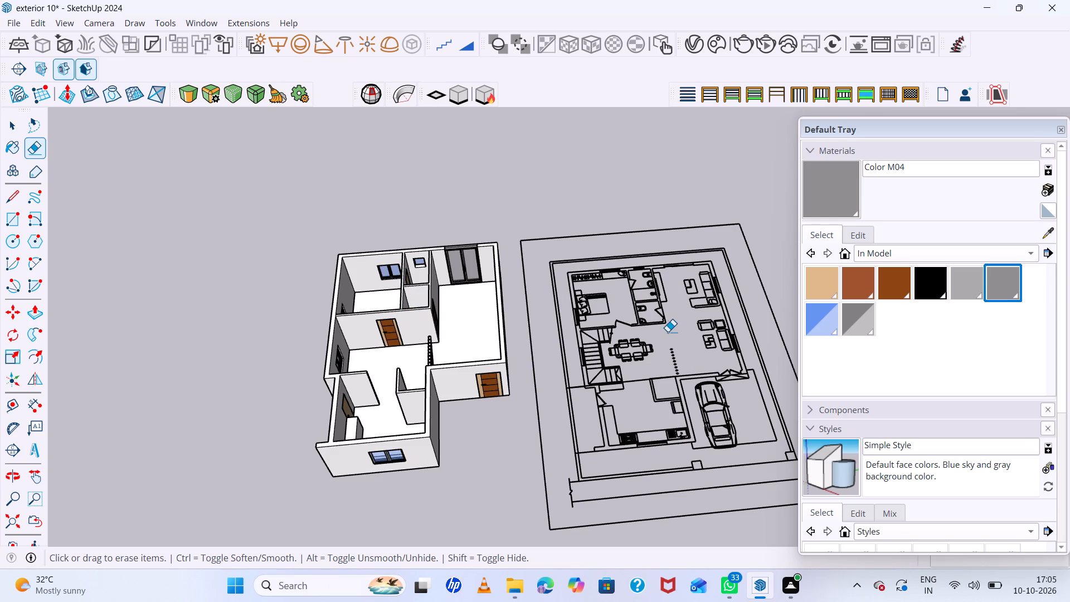
Examine the ground-floor plan's bedroom, bathrooms, stairs, living-dining area and kitchen beside the house model.
scroll(668, 332, up, 6)
scroll(541, 304, down, 7)
scroll(726, 359, up, 6)
scroll(449, 275, up, 6)
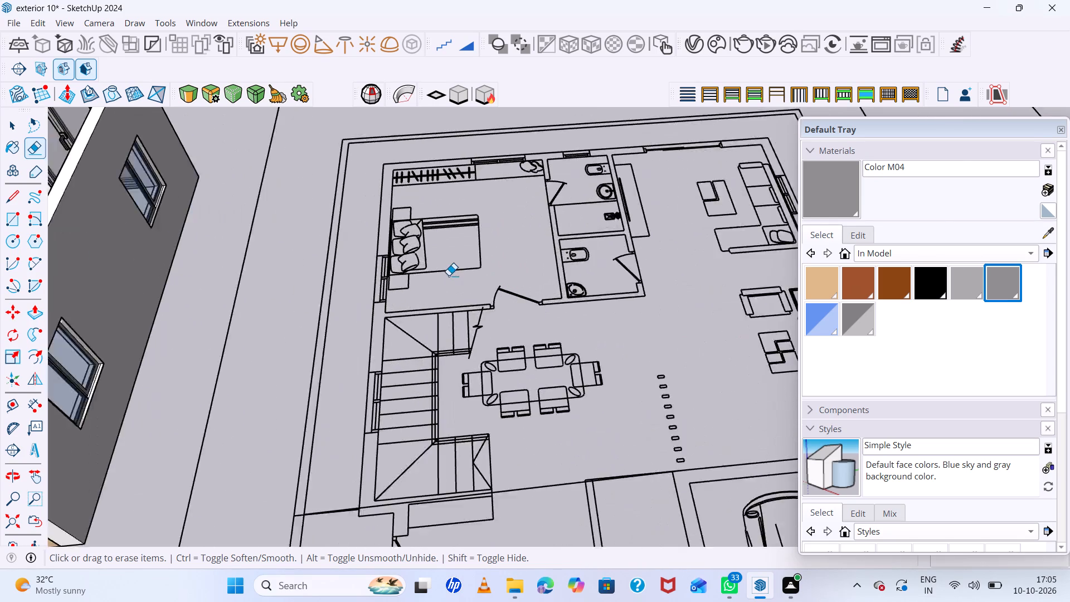
scroll(449, 275, up, 2)
scroll(457, 265, down, 8)
scroll(400, 250, down, 8)
scroll(536, 272, up, 8)
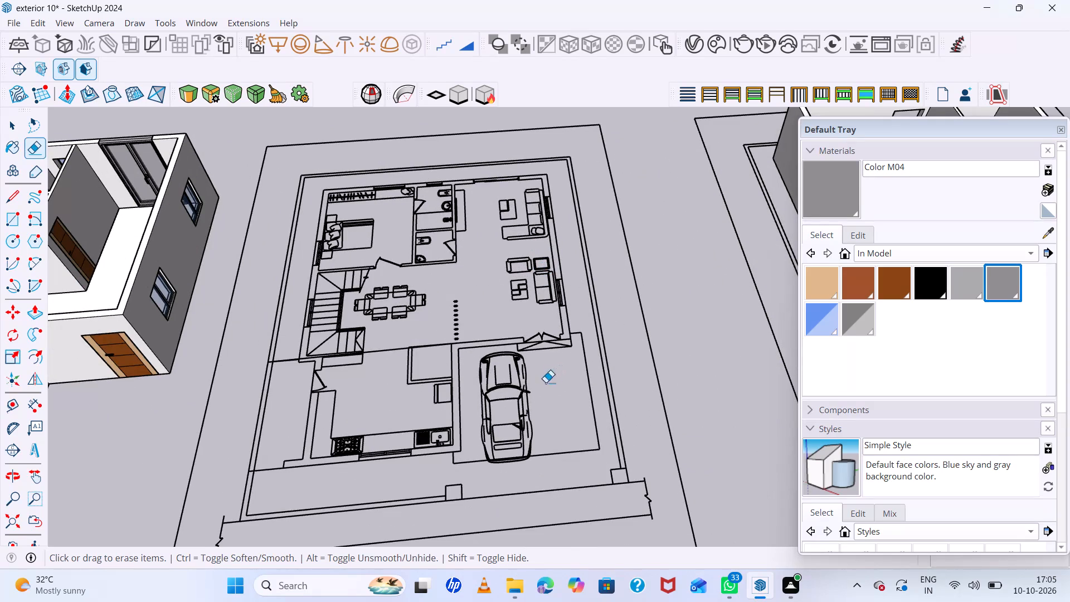
scroll(536, 274, down, 1)
scroll(548, 251, up, 13)
scroll(536, 222, down, 8)
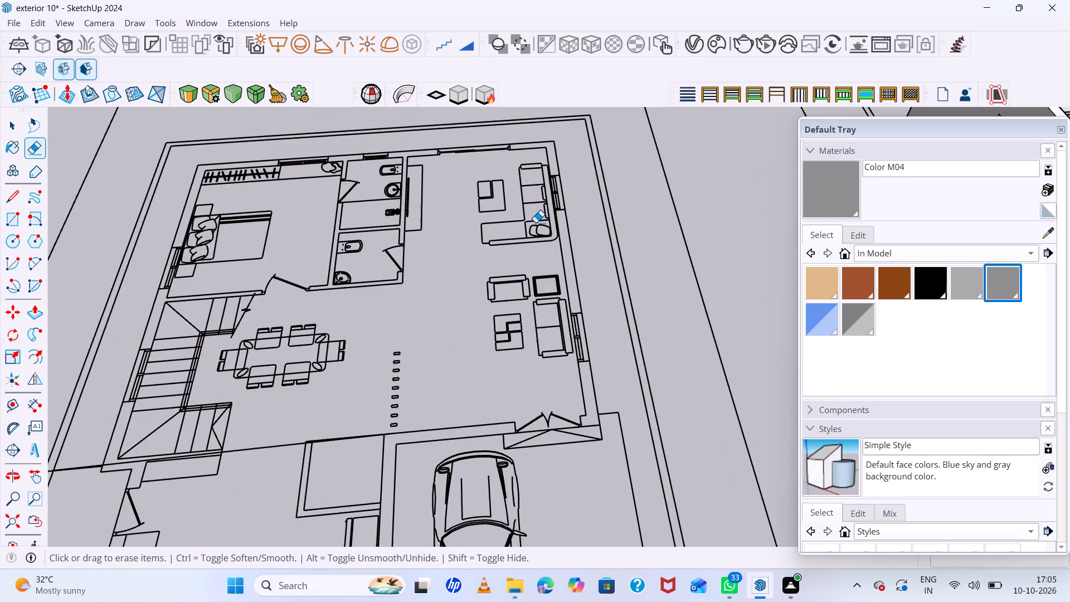
scroll(536, 222, down, 7)
scroll(369, 208, up, 7)
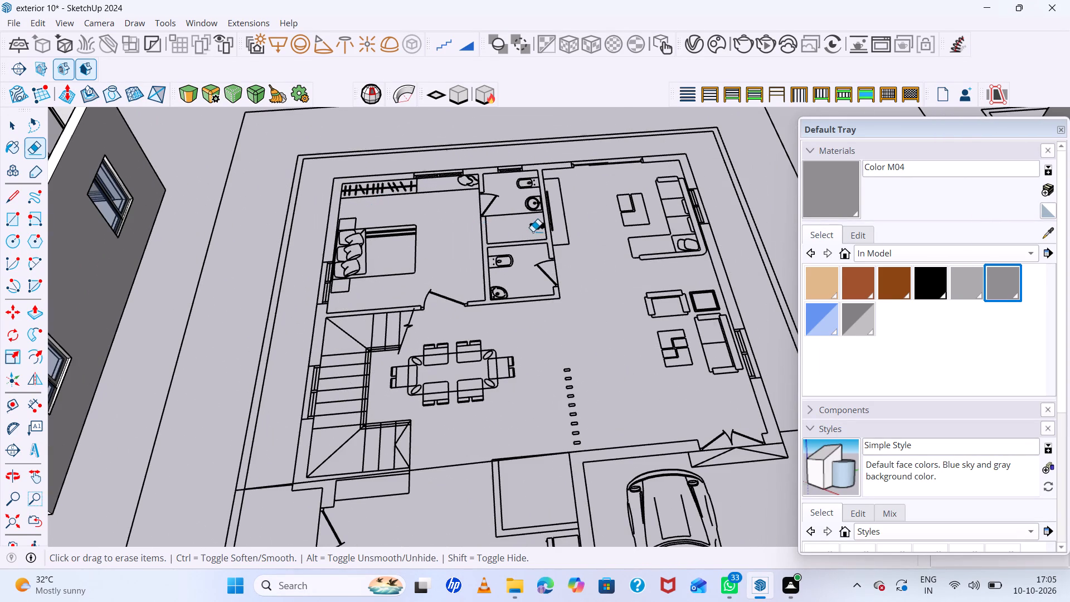
middle_drag(597, 237, 437, 239)
scroll(456, 195, down, 15)
scroll(458, 297, up, 19)
middle_drag(434, 261, 618, 264)
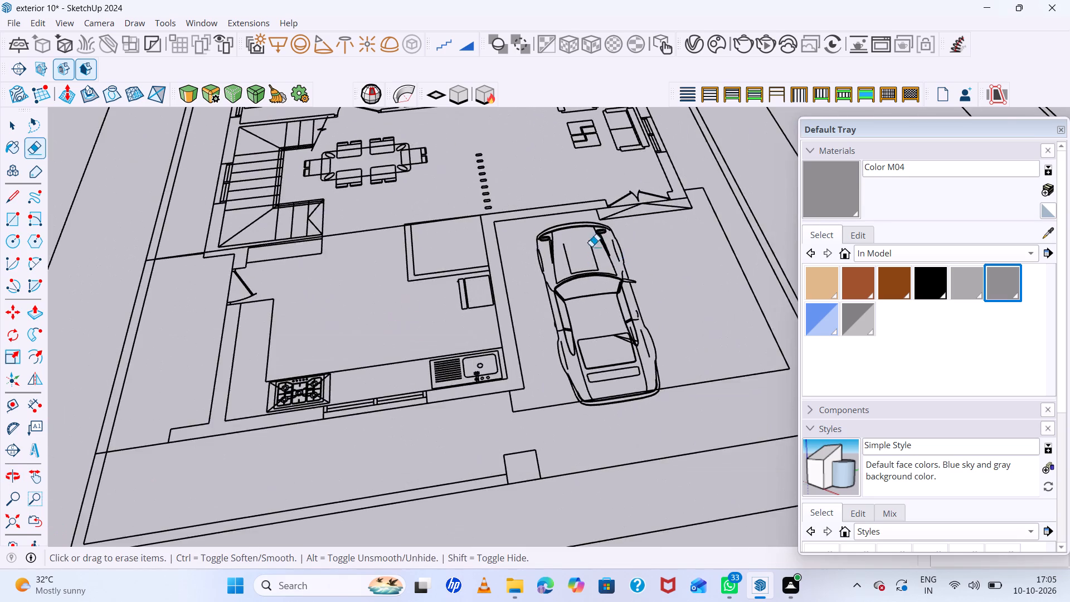
scroll(539, 238, down, 20)
scroll(539, 238, down, 2)
scroll(416, 192, up, 12)
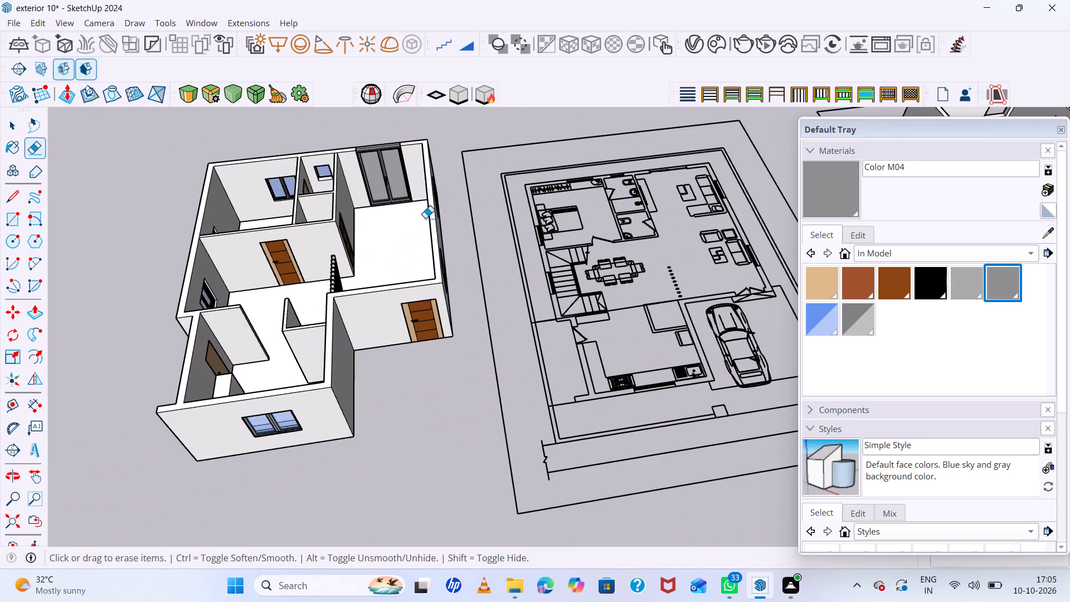
Compare the house model's rooms with the plan's bedroom, bathroom and staircase layout.
middle_drag(425, 218, 334, 326)
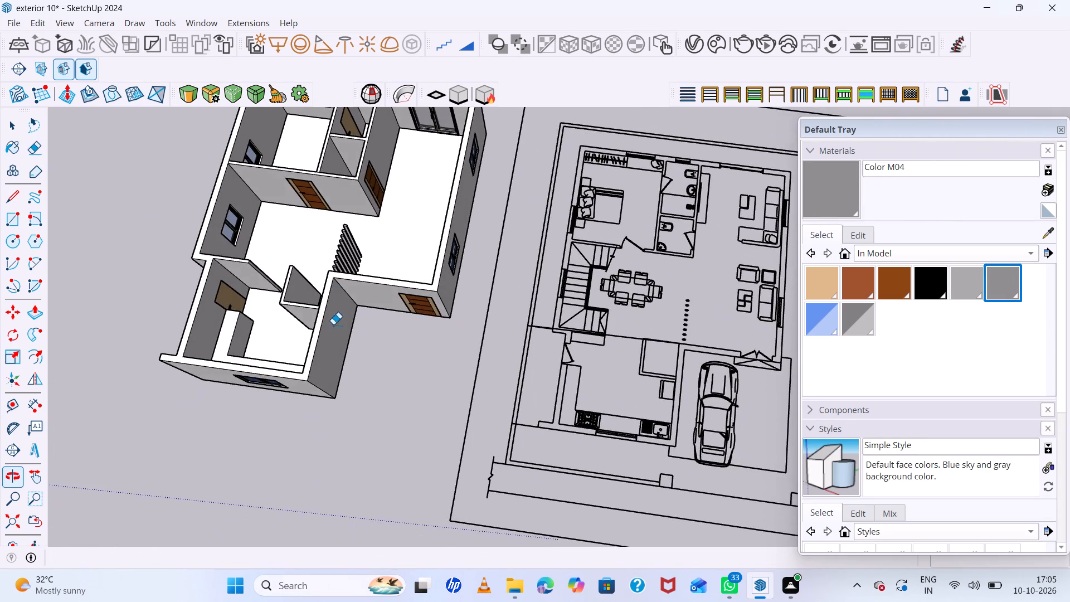
scroll(326, 266, down, 11)
scroll(305, 178, up, 12)
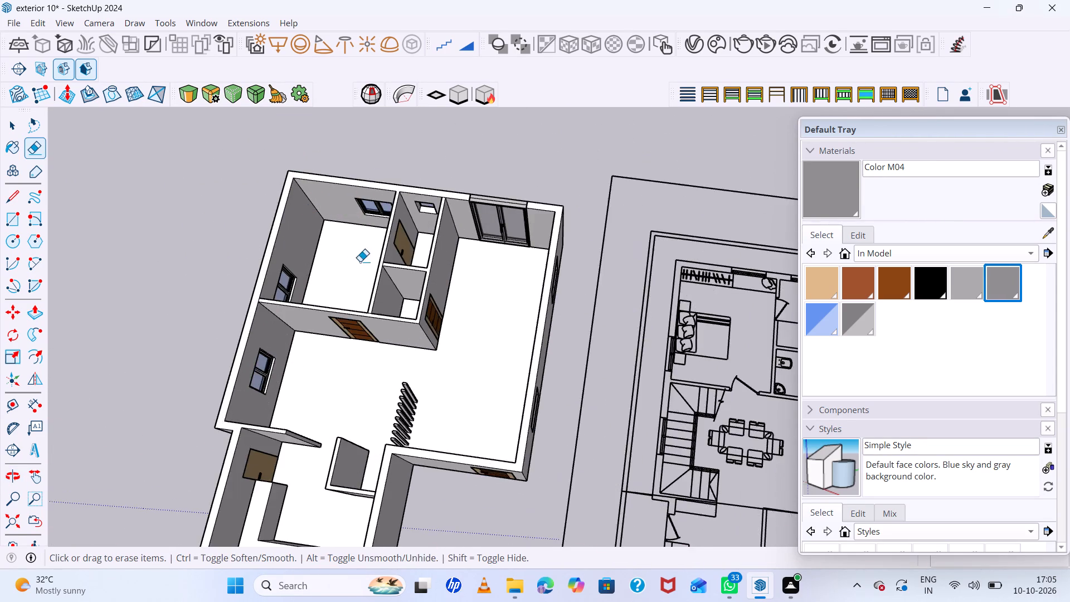
middle_drag(360, 261, 608, 213)
scroll(512, 198, down, 7)
middle_click(486, 261)
scroll(668, 185, up, 2)
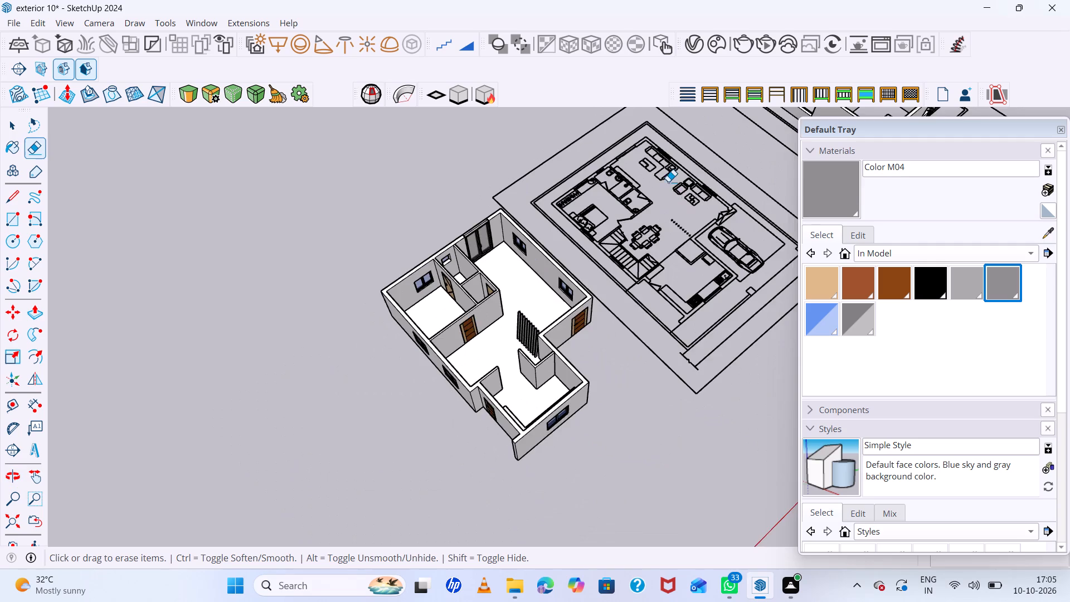
scroll(668, 182, up, 18)
scroll(669, 180, down, 5)
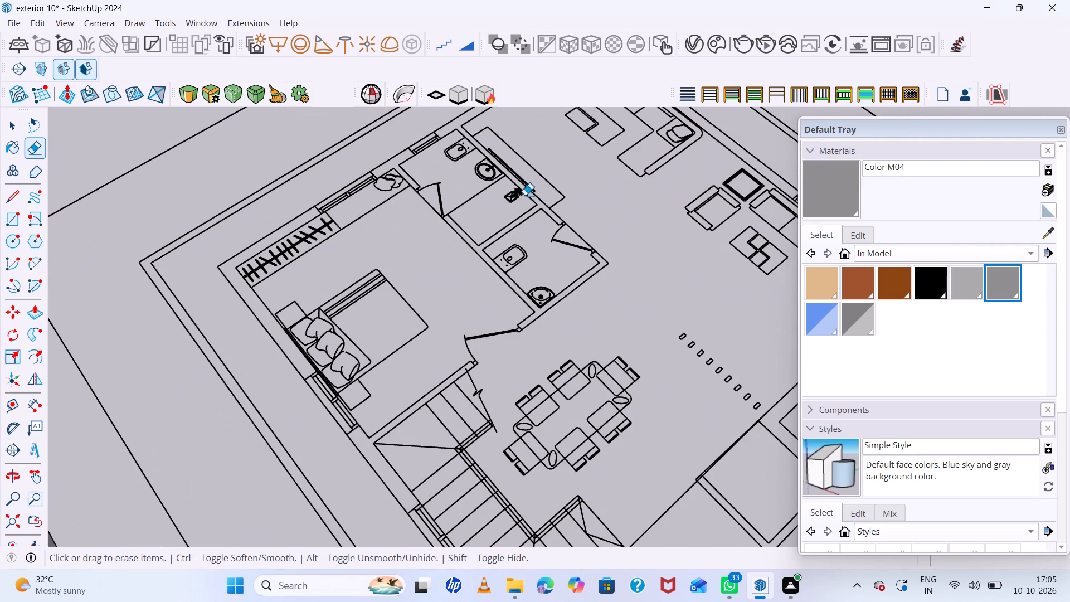
scroll(337, 236, down, 7)
middle_drag(406, 254, 337, 254)
scroll(343, 211, up, 8)
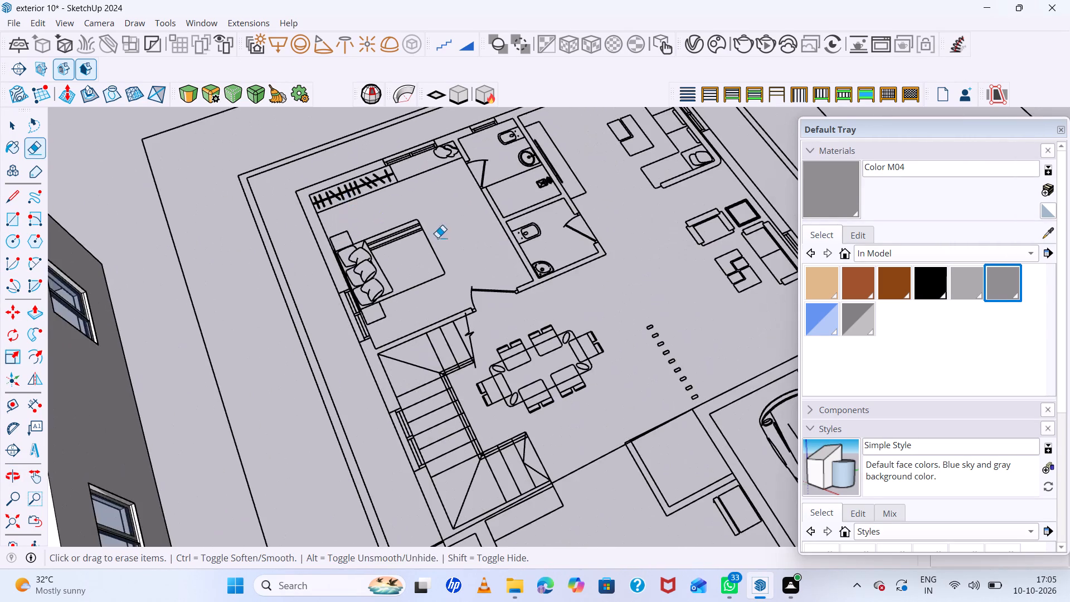
Draw a rectangle over the wardrobe outline in the ground-floor plan's bedroom and extrude it 7' high.
middle_drag(437, 237, 341, 221)
key(r)
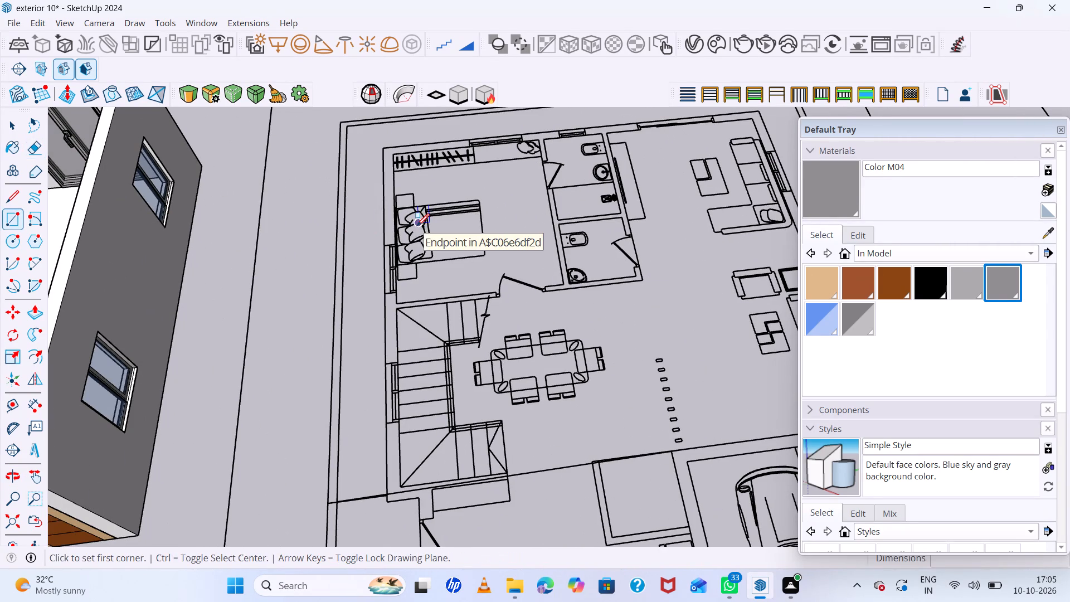
scroll(392, 139, up, 9)
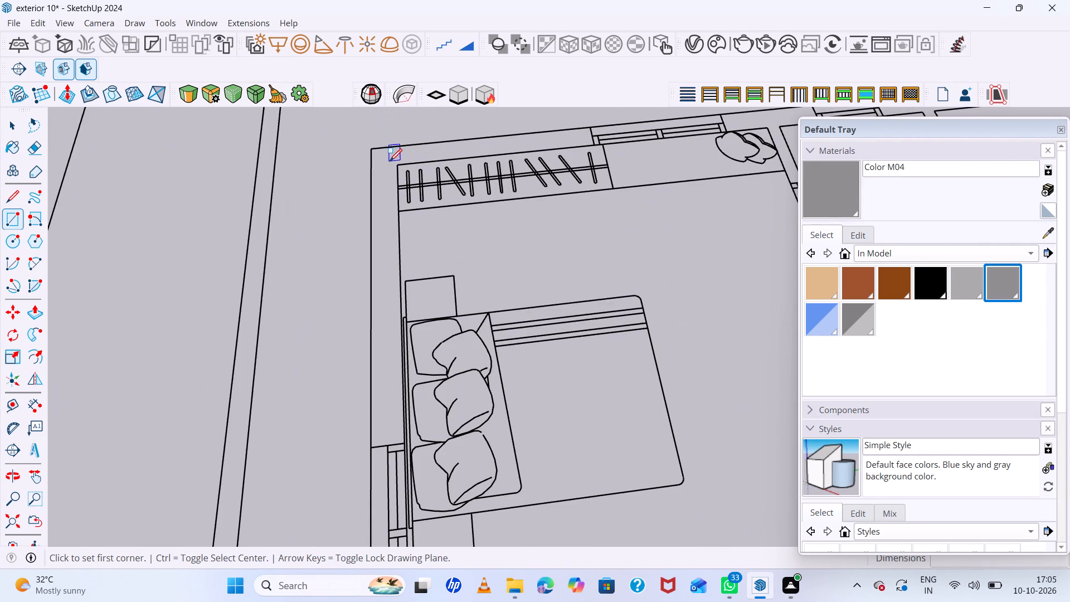
click(396, 164)
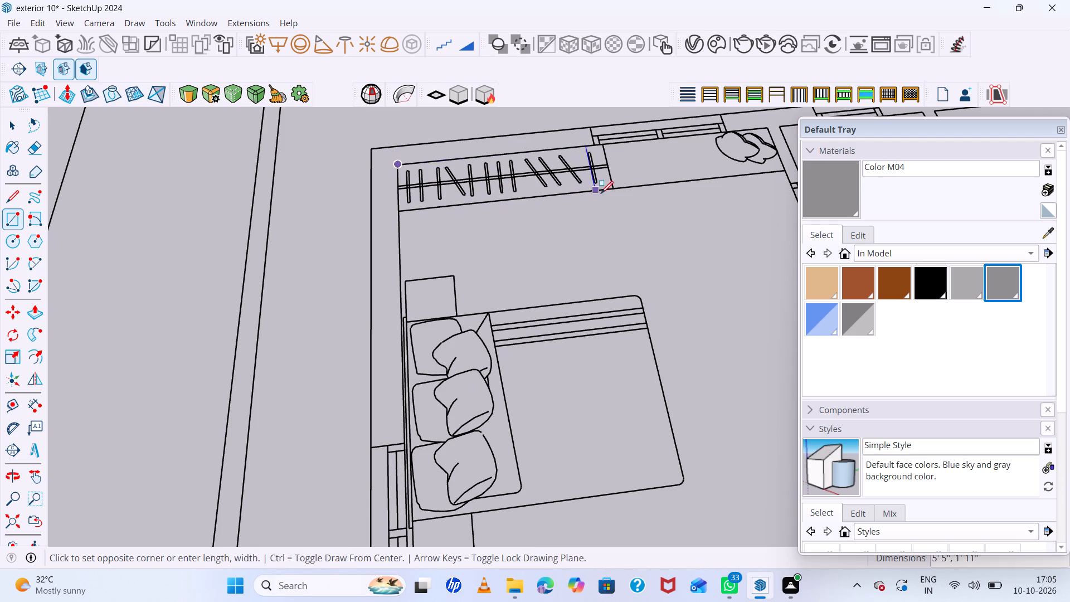
click(611, 190)
key(p)
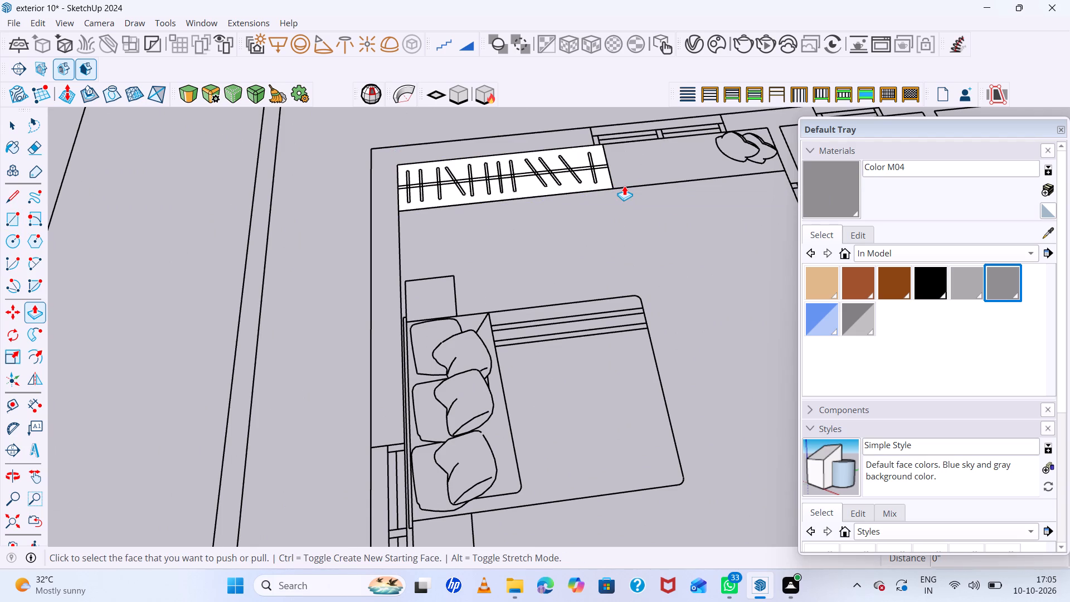
click(602, 185)
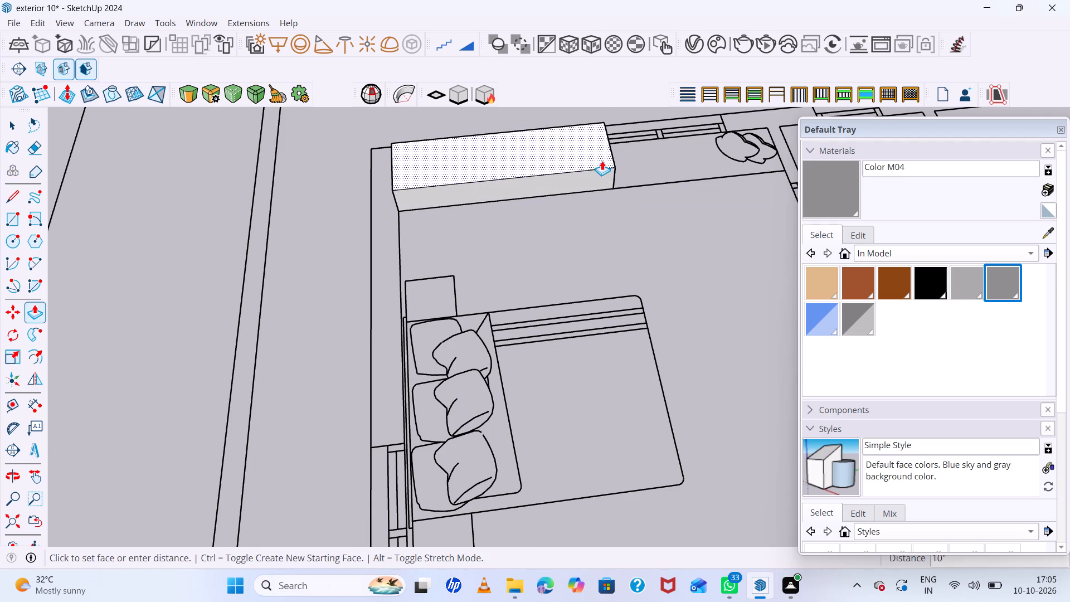
text(7')
key(Return)
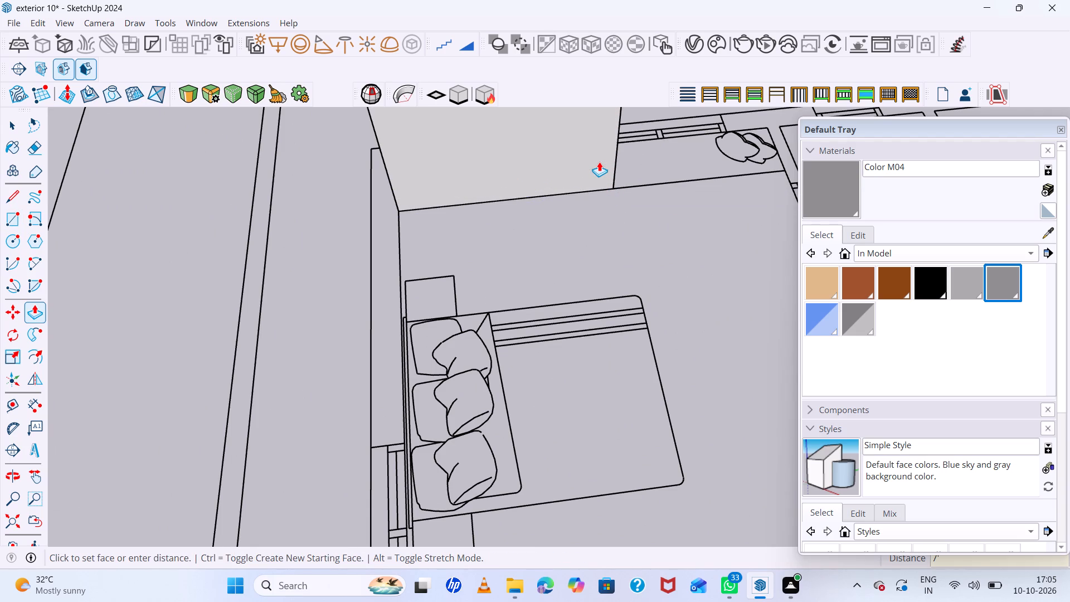
Group all the faces and edges of the wardrobe block.
scroll(550, 206, down, 13)
middle_drag(526, 202, 533, 221)
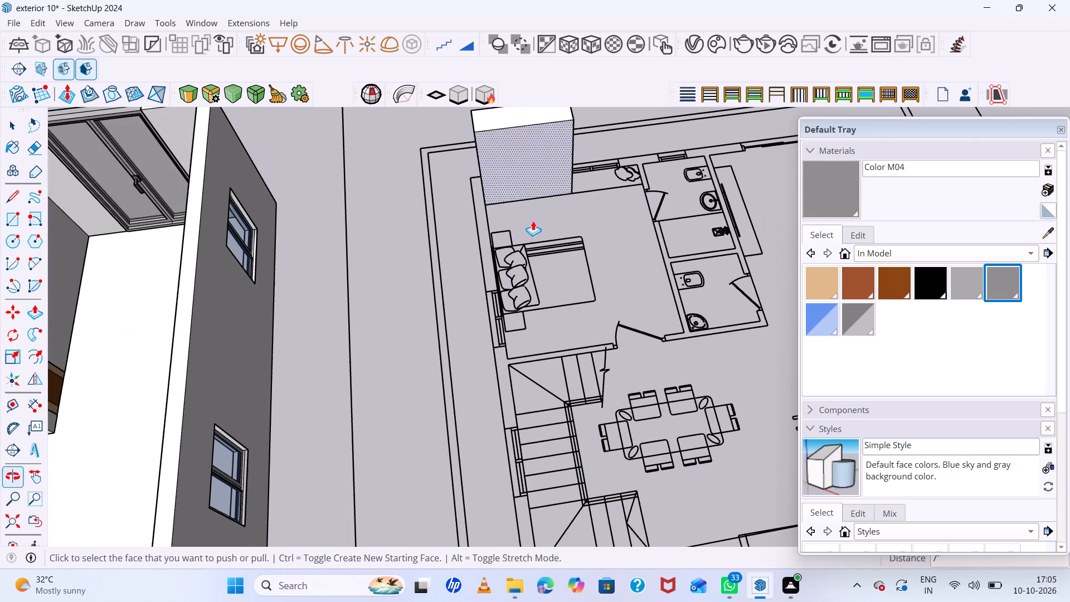
key(space)
triple_click(518, 166)
right_click(518, 166)
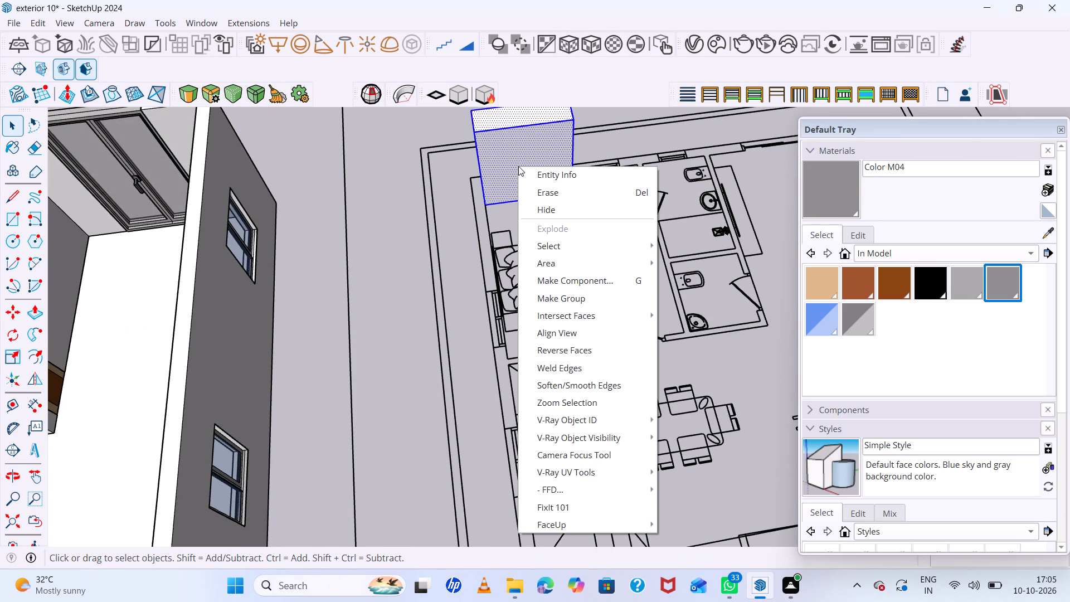
click(620, 302)
Inside the wardrobe group, offset the front face's outline inward by about 2" to form a border frame.
scroll(513, 230, down, 13)
scroll(562, 168, up, 9)
middle_drag(502, 208, 571, 196)
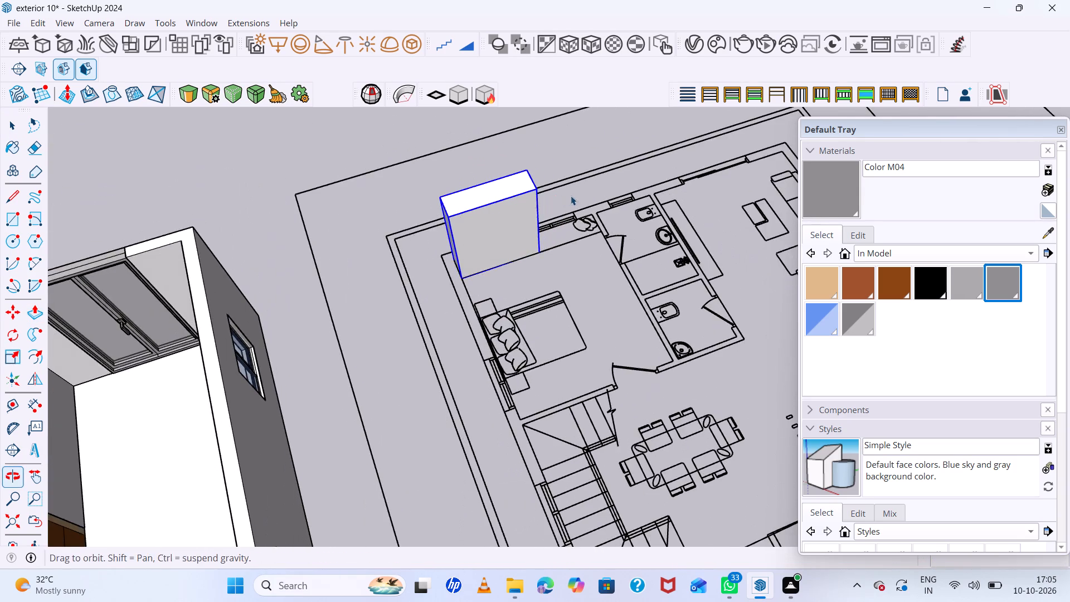
middle_drag(571, 196, 569, 197)
double_click(522, 207)
scroll(521, 208, up, 4)
click(521, 208)
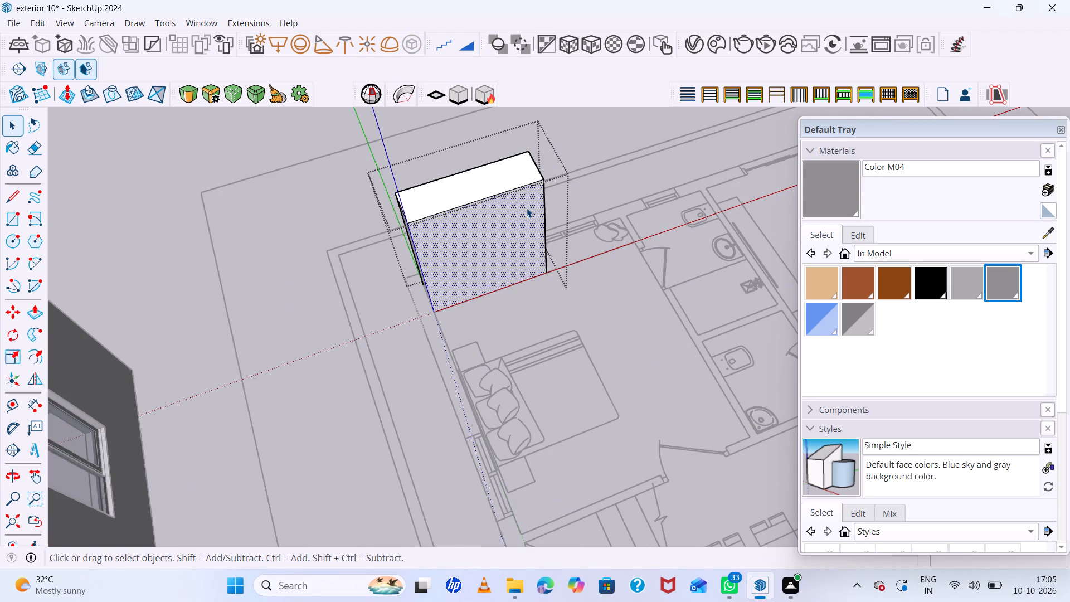
key(f)
click(533, 197)
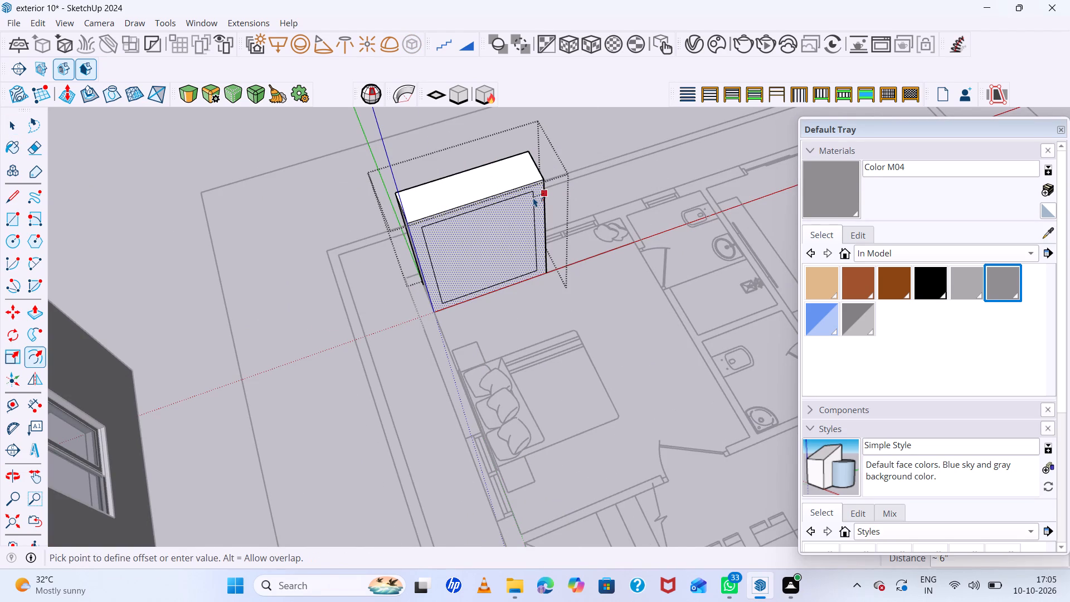
scroll(533, 197, up, 7)
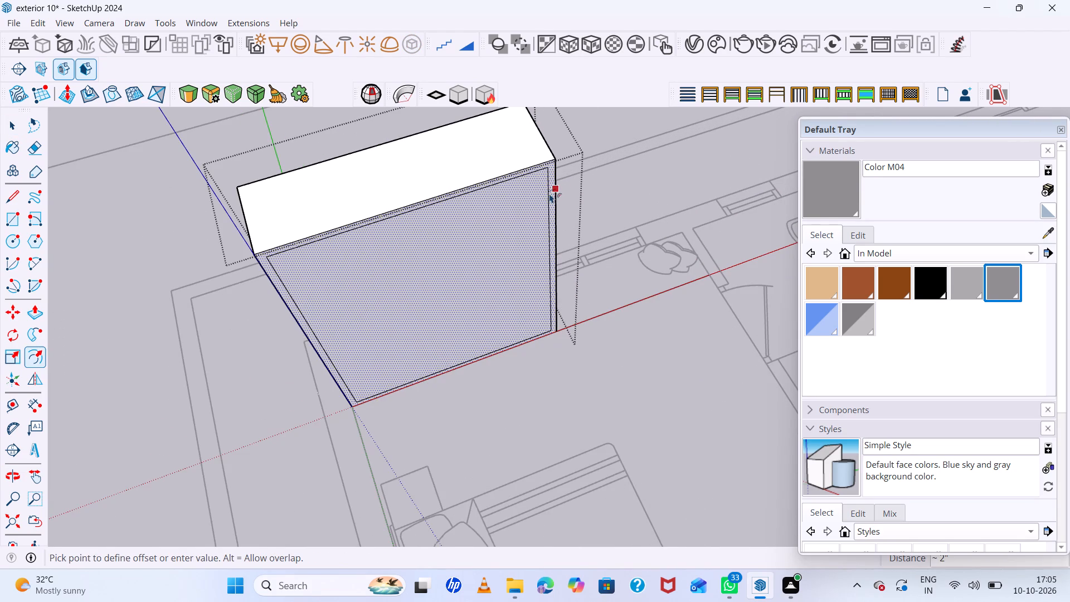
click(549, 193)
Draw a vertical line between the midpoints of the inset panel's bottom and top edges, dividing the wardrobe front into two doors.
scroll(480, 254, down, 5)
scroll(485, 260, up, 1)
middle_drag(482, 259, 456, 143)
scroll(489, 258, down, 5)
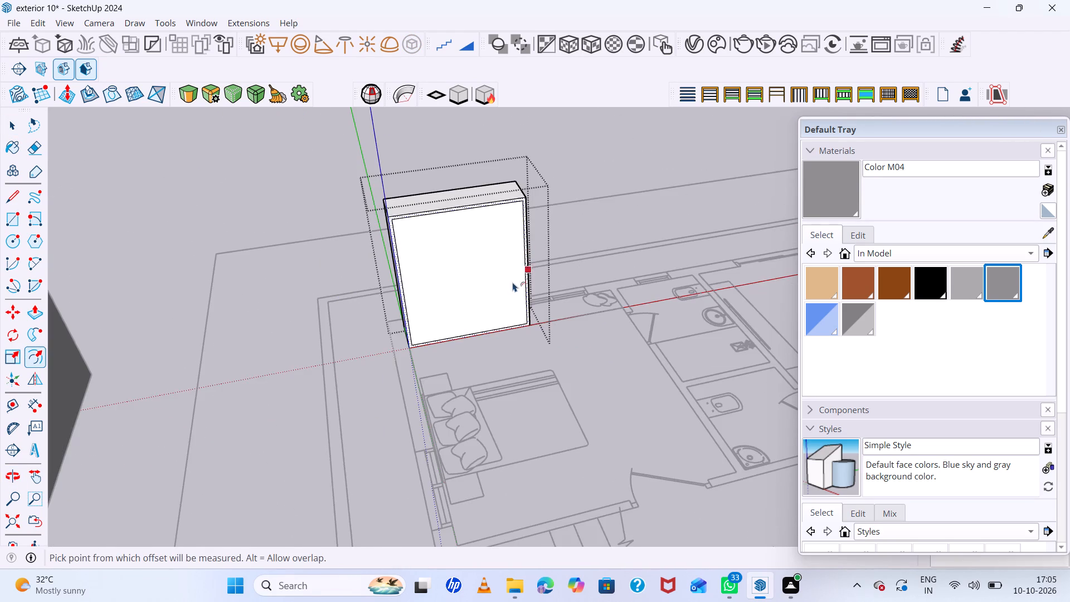
middle_drag(505, 251, 498, 221)
key(l)
scroll(496, 258, up, 5)
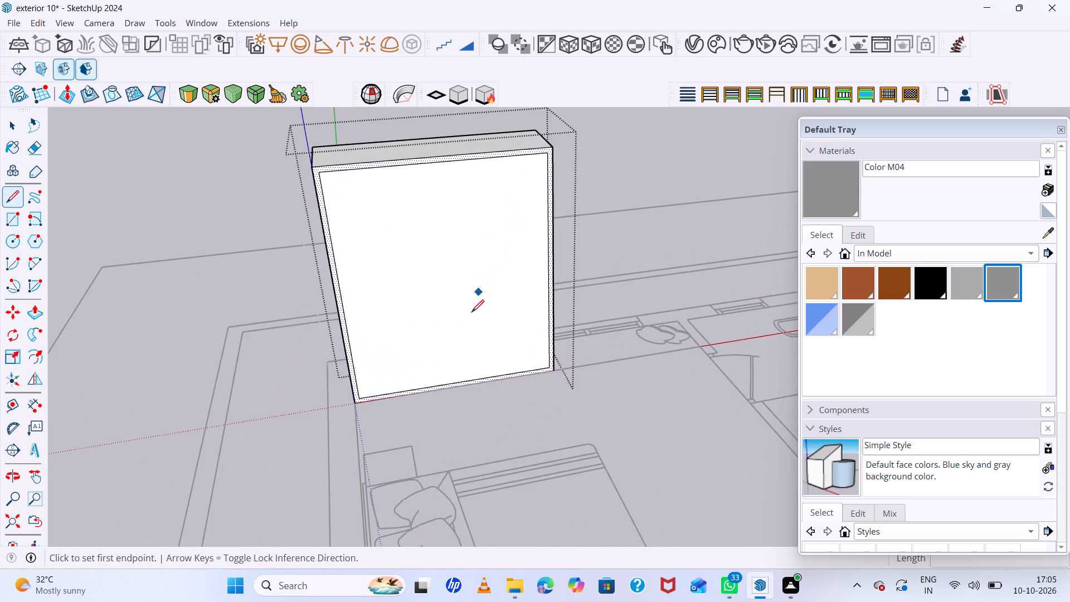
scroll(470, 355, up, 4)
click(449, 396)
scroll(434, 293, down, 6)
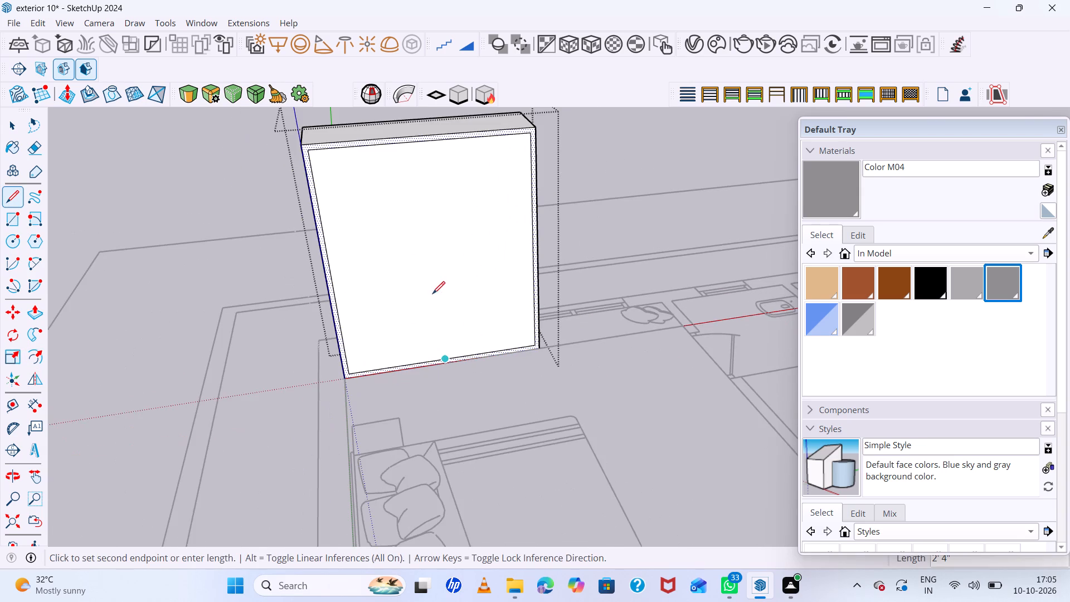
middle_drag(430, 296, 434, 331)
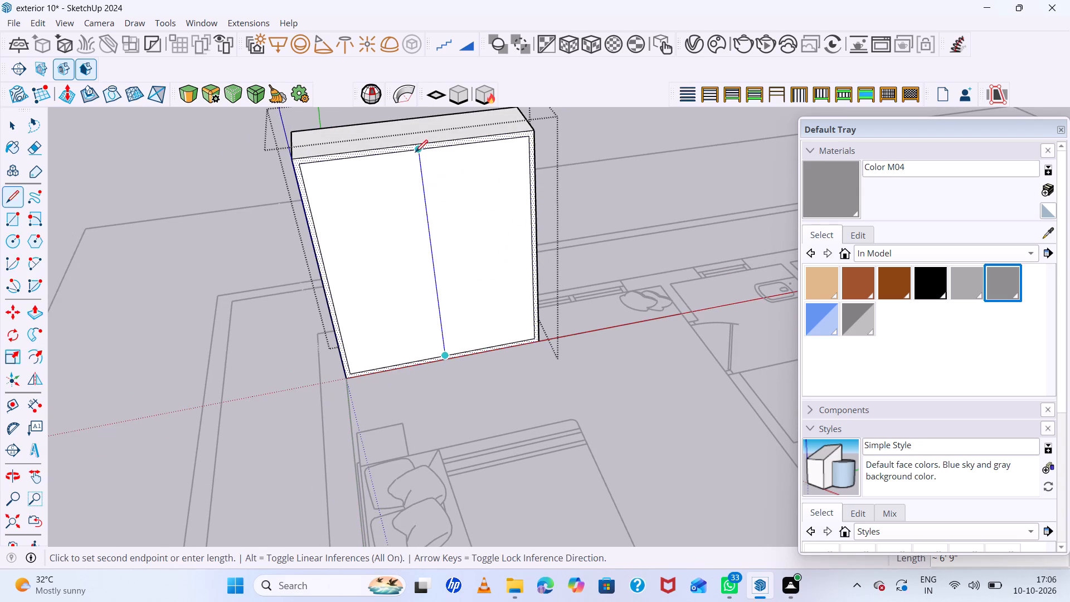
click(416, 151)
scroll(408, 214, down, 6)
middle_drag(424, 231, 481, 243)
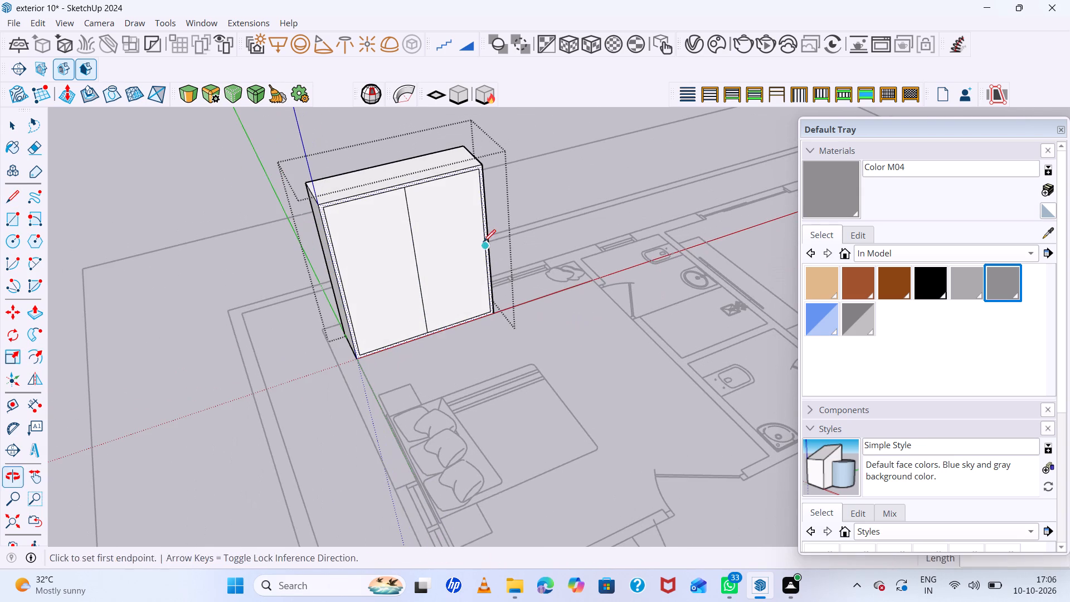
key(space)
click(437, 212)
scroll(438, 211, down, 6)
middle_drag(445, 231, 442, 211)
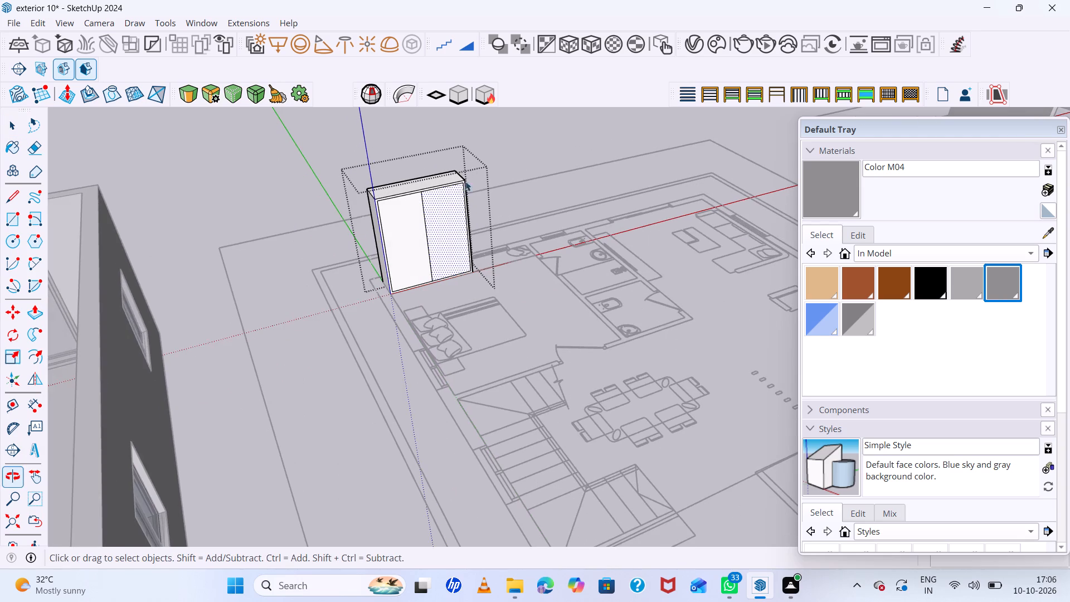
click(492, 152)
Move the wardrobe from the plan's outer bedroom wall corner to the matching bottom outer corner of the house model.
click(449, 183)
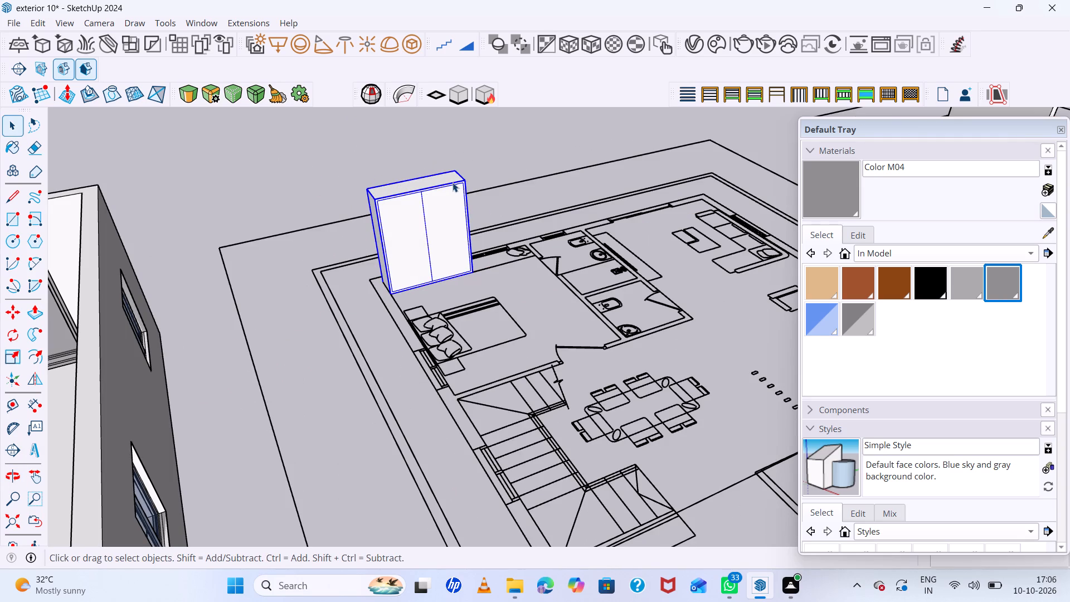
key(m)
scroll(387, 277, up, 9)
middle_drag(411, 266, 482, 239)
click(342, 305)
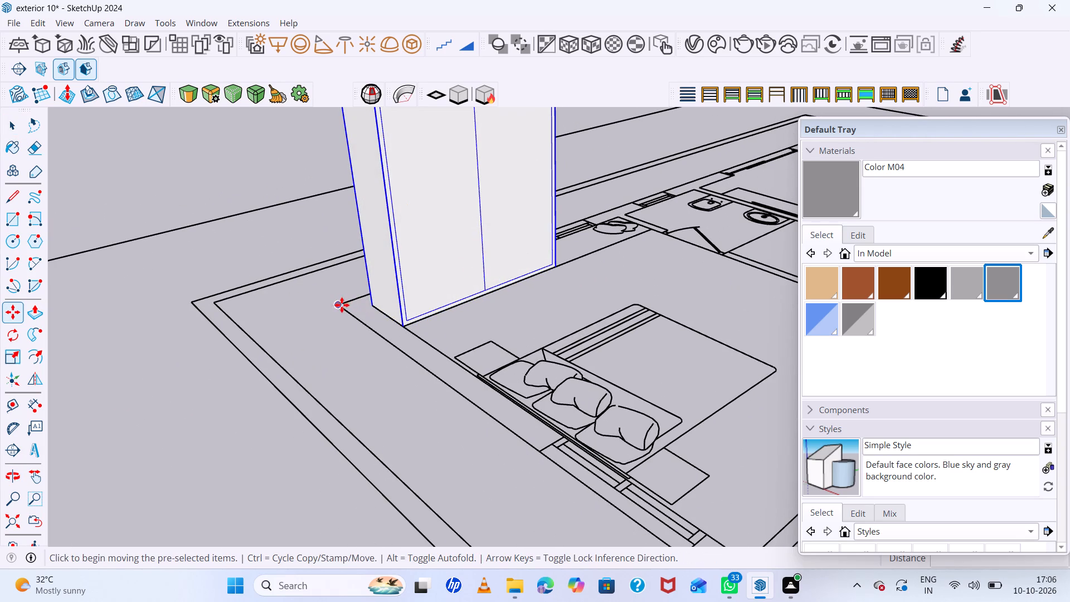
scroll(518, 265, down, 20)
scroll(518, 265, down, 1)
scroll(299, 257, down, 5)
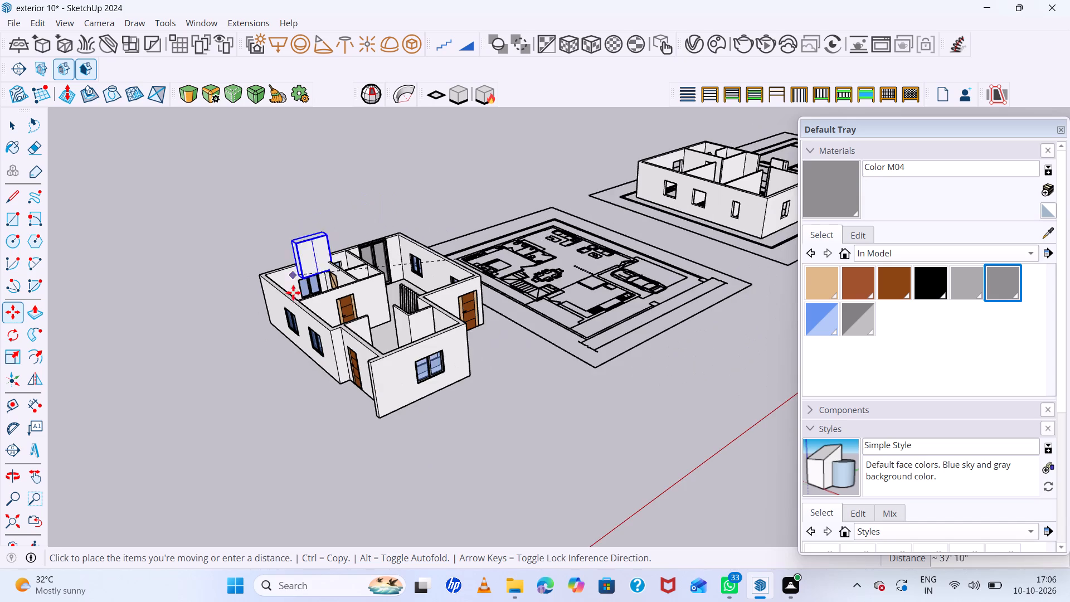
scroll(285, 303, up, 10)
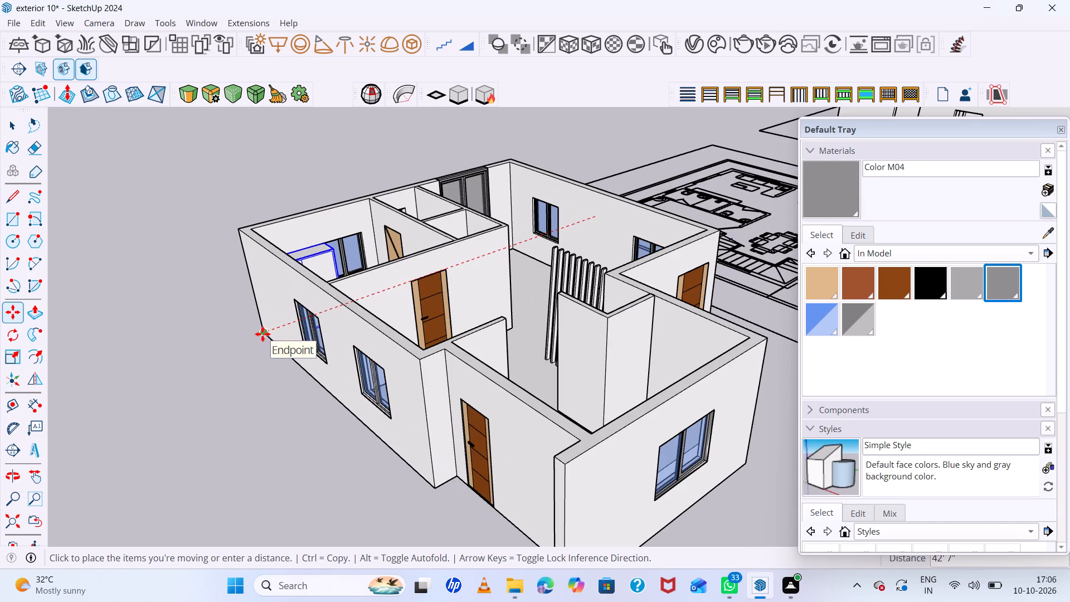
click(262, 335)
Examine the wardrobe in the house model's bedroom, checking its fit against the walls, window and floor.
scroll(247, 346, down, 6)
middle_drag(327, 365, 241, 513)
scroll(245, 309, up, 2)
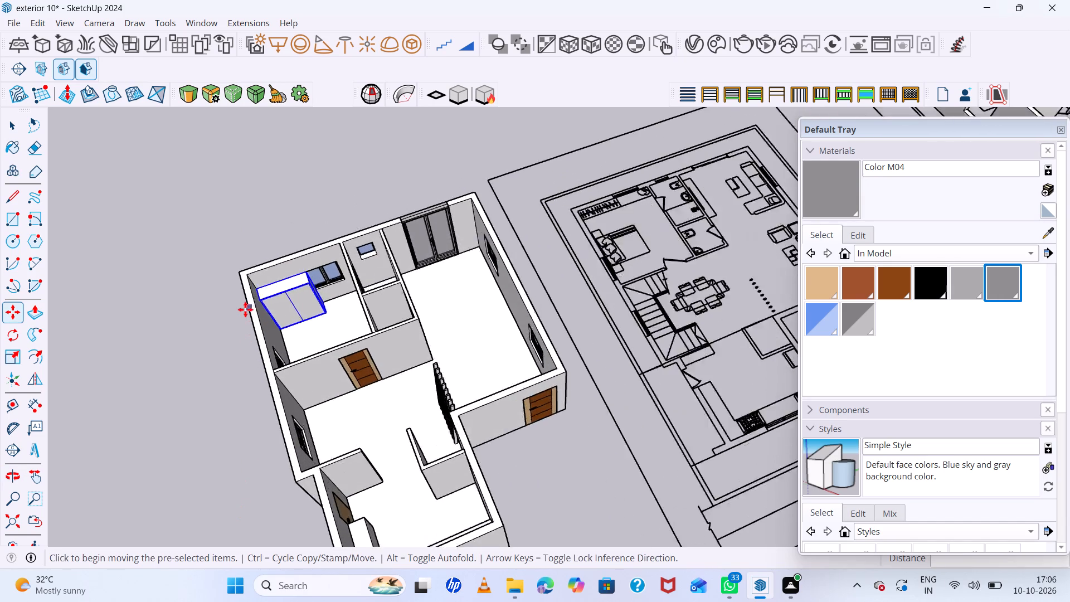
scroll(245, 309, up, 10)
key(space)
double_click(144, 328)
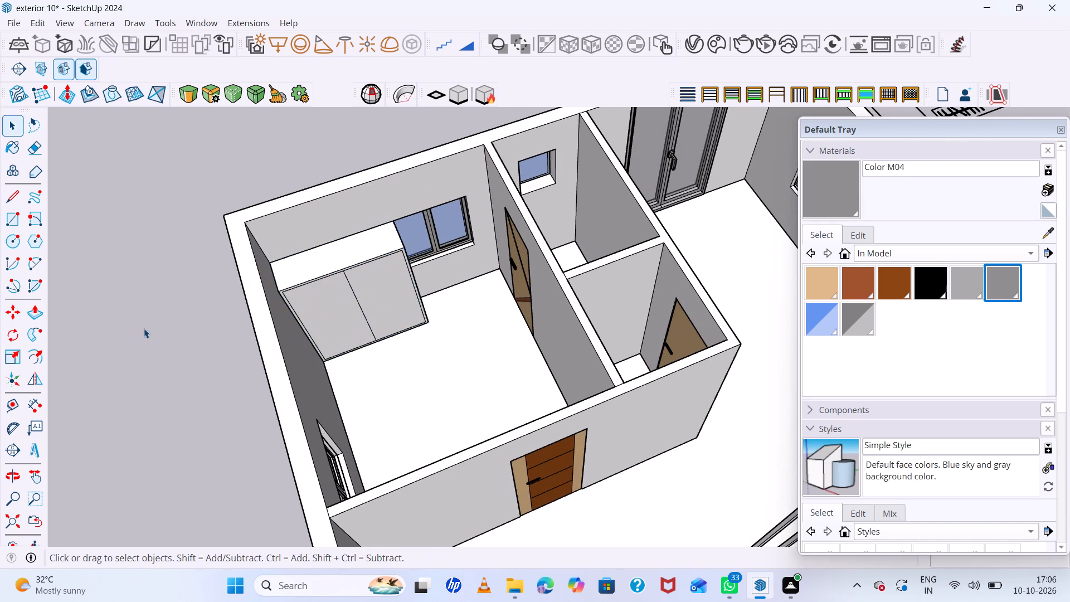
scroll(379, 288, up, 5)
double_click(311, 227)
scroll(311, 227, up, 4)
click(311, 227)
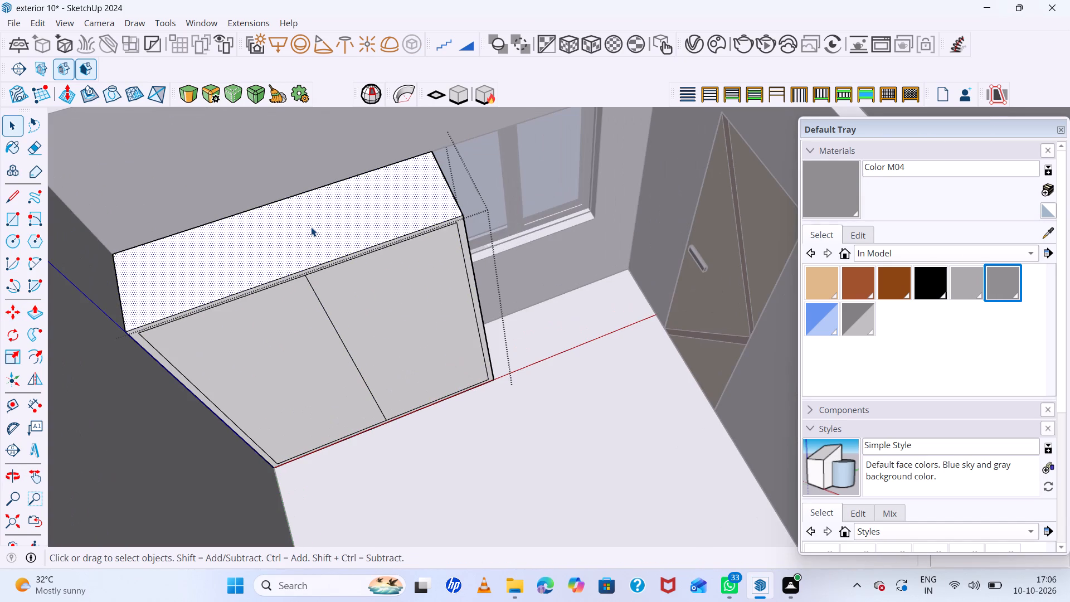
scroll(311, 227, down, 6)
key(space)
click(83, 244)
scroll(202, 220, down, 7)
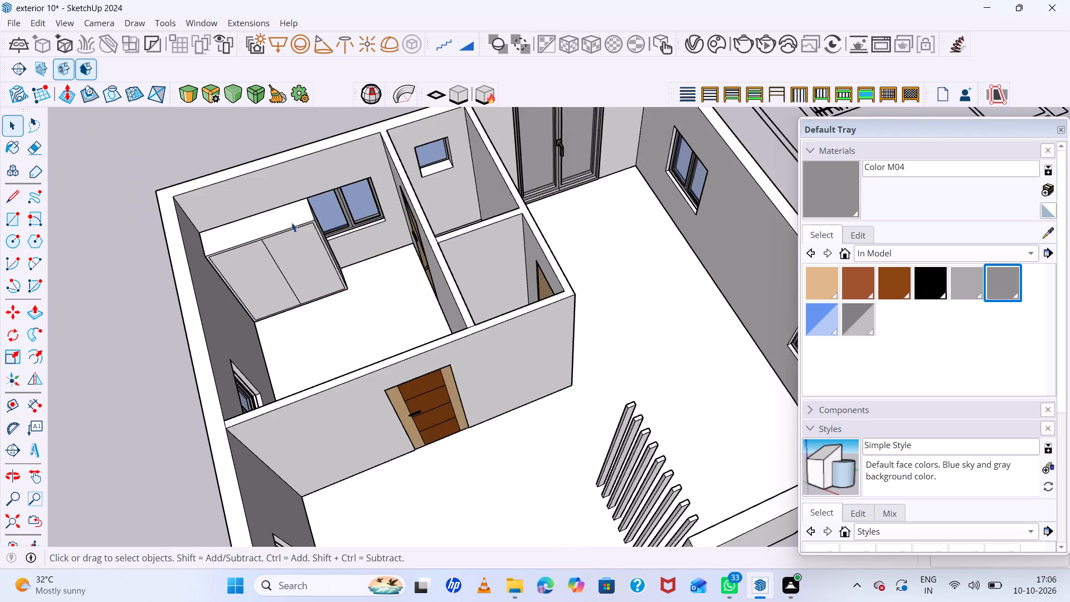
scroll(291, 222, down, 4)
middle_drag(342, 253, 330, 172)
scroll(313, 202, up, 12)
middle_drag(377, 260, 351, 179)
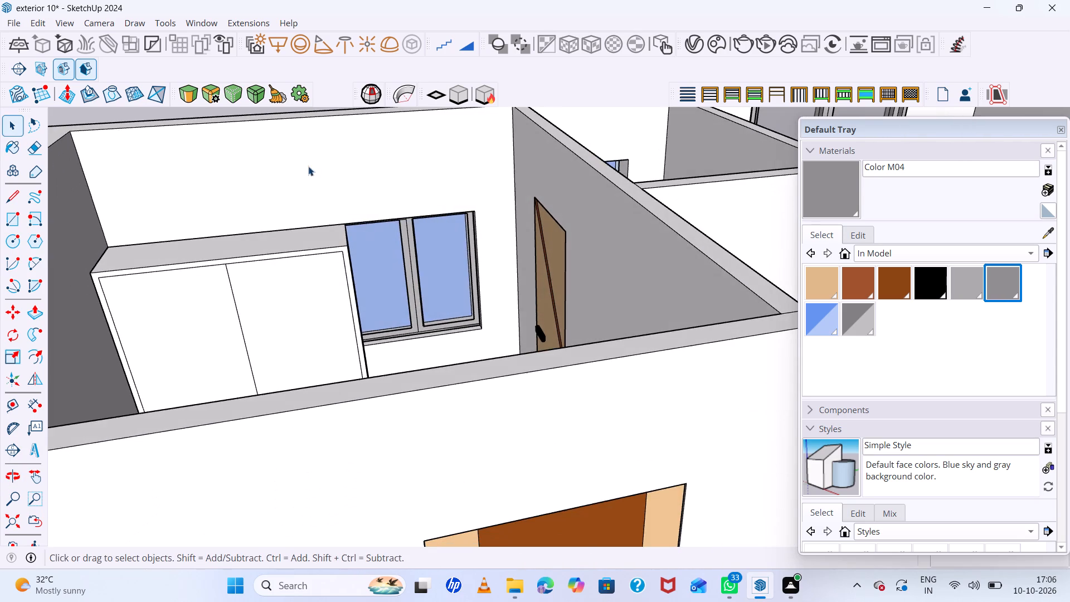
scroll(260, 208, up, 6)
scroll(226, 213, down, 13)
middle_drag(295, 230, 156, 307)
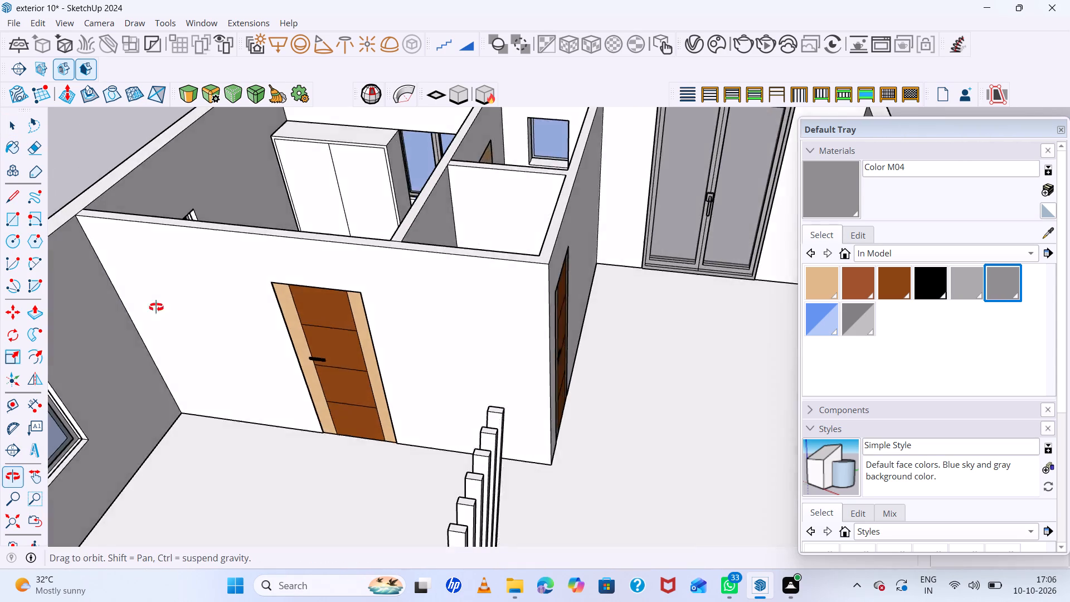
middle_drag(156, 307, 145, 347)
Examine the ground-floor plan's furniture layout between the house model and the other walled model.
scroll(237, 235, down, 14)
scroll(36, 179, up, 6)
scroll(52, 165, down, 12)
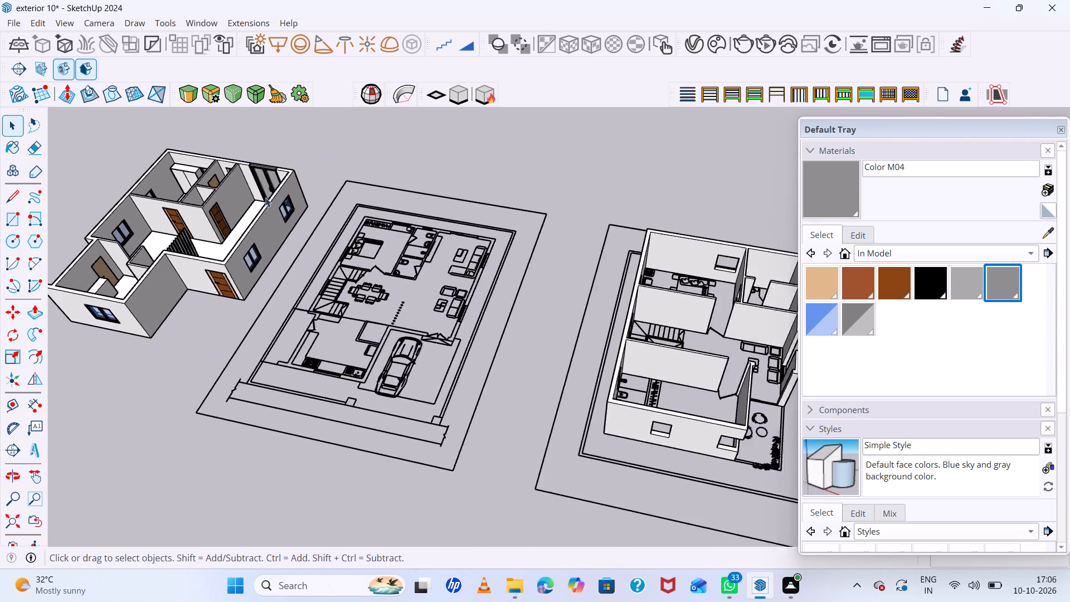
scroll(265, 197, down, 2)
scroll(489, 208, up, 6)
scroll(412, 237, up, 6)
scroll(391, 247, down, 7)
middle_drag(411, 258, 510, 276)
scroll(293, 287, up, 2)
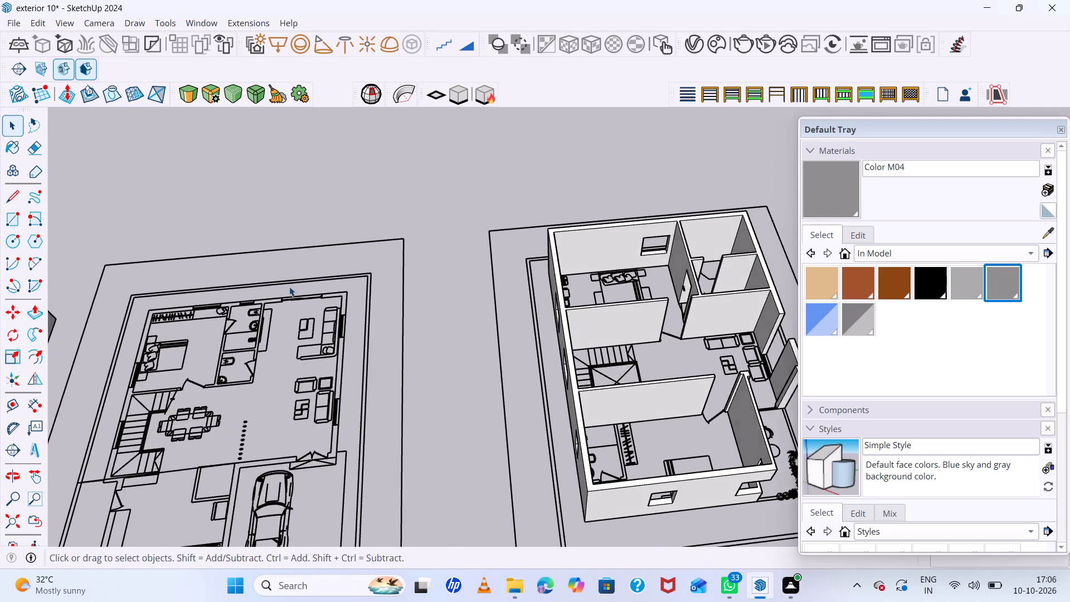
scroll(289, 287, up, 4)
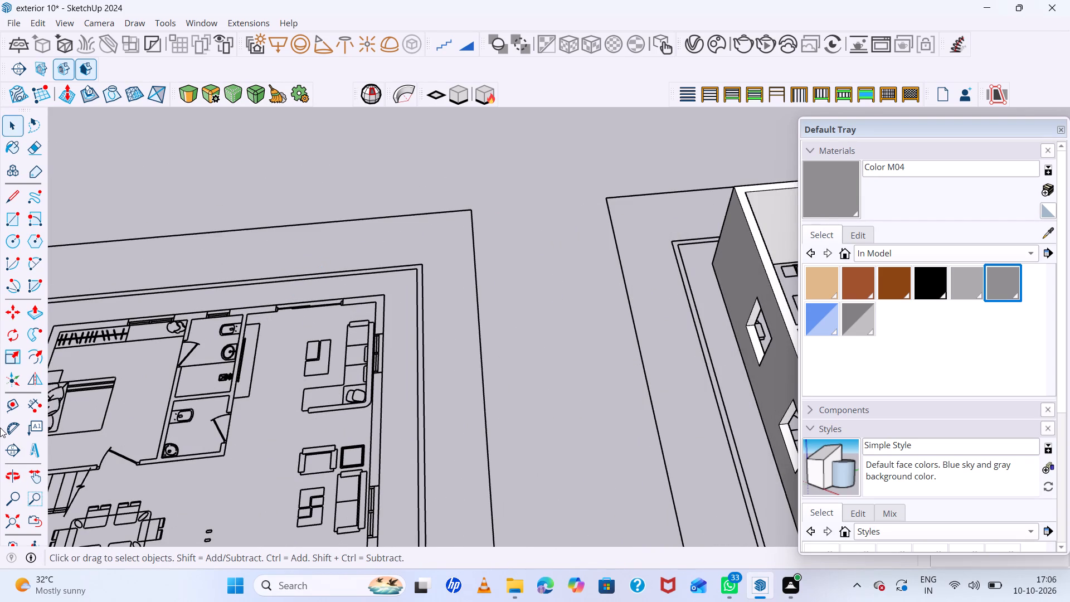
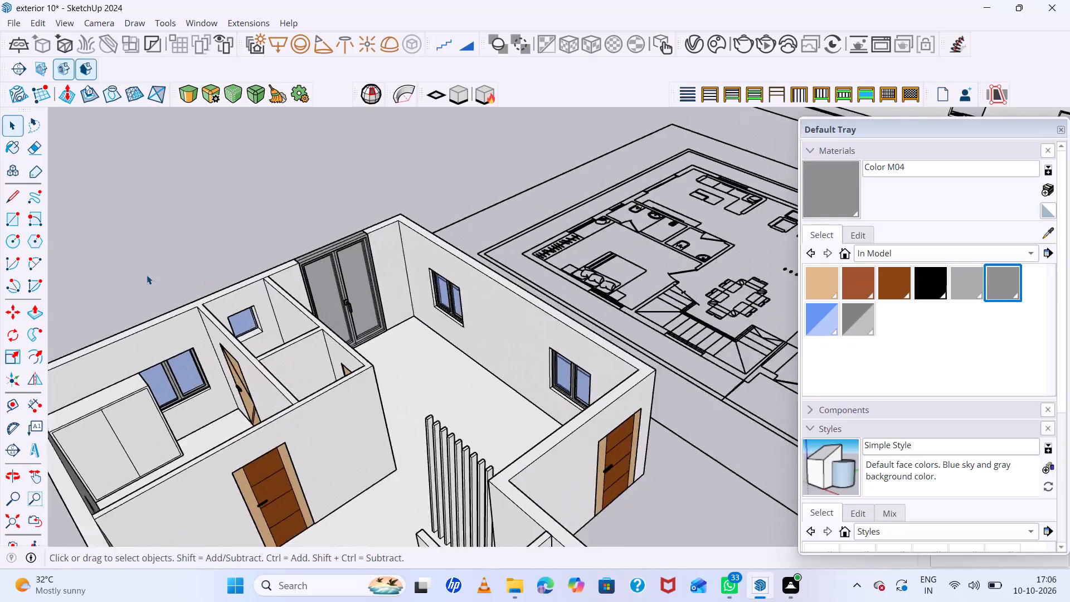
Examine the bedroom and bathroom layout in the 2D floor plan and compare it with the neighbouring 3D house model.
scroll(513, 217, up, 6)
scroll(497, 231, down, 6)
middle_drag(497, 254, 425, 273)
scroll(484, 221, up, 12)
middle_drag(537, 237, 503, 266)
scroll(503, 266, down, 1)
scroll(529, 215, up, 6)
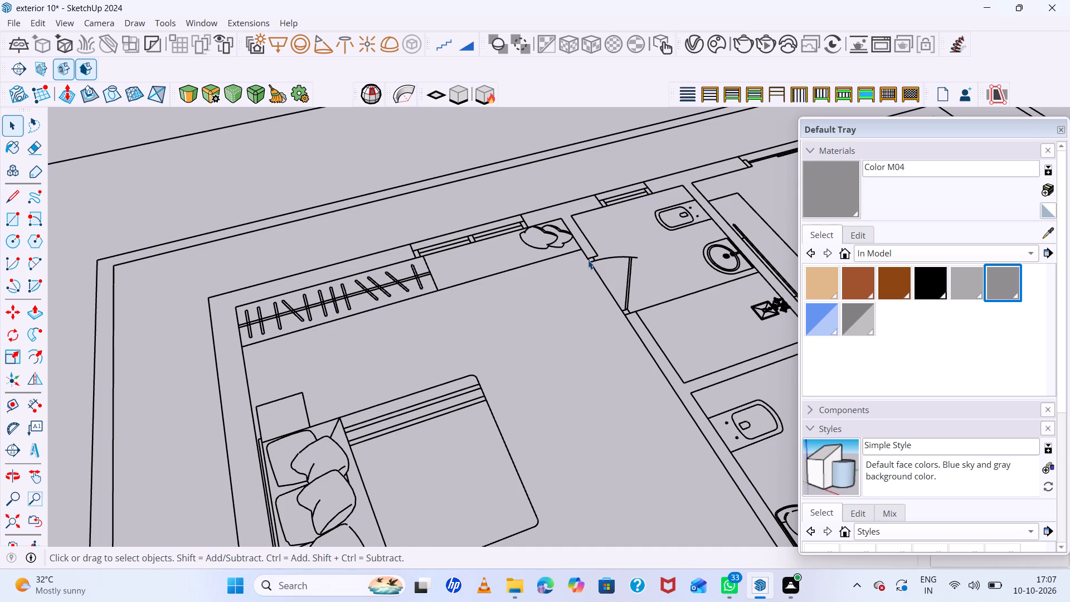
scroll(572, 290, down, 14)
scroll(556, 320, up, 8)
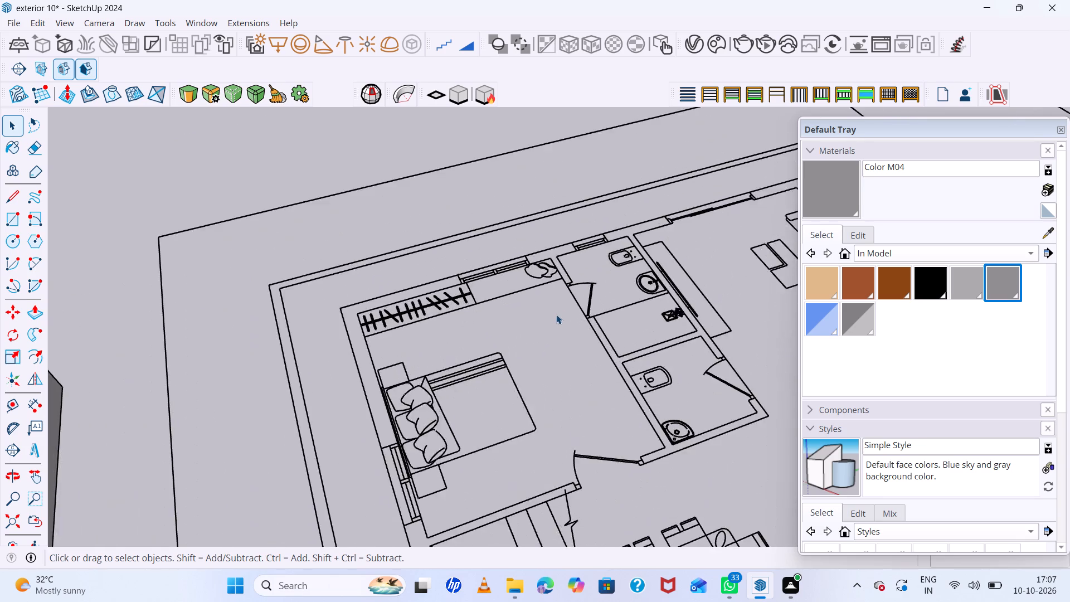
scroll(556, 314, down, 8)
scroll(614, 295, down, 6)
middle_drag(626, 296, 569, 308)
scroll(567, 308, up, 5)
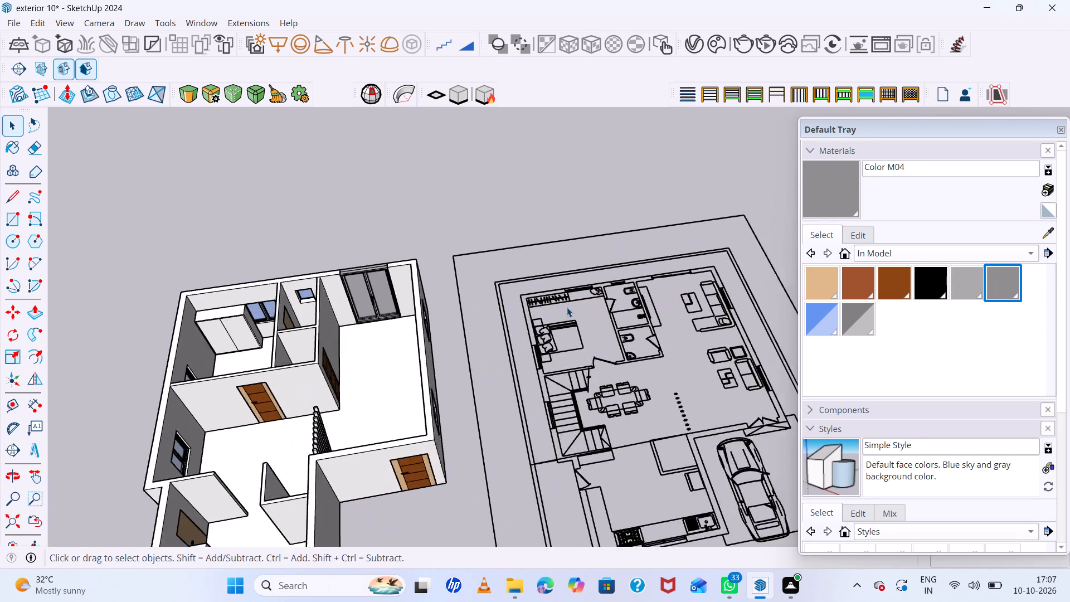
scroll(567, 307, up, 4)
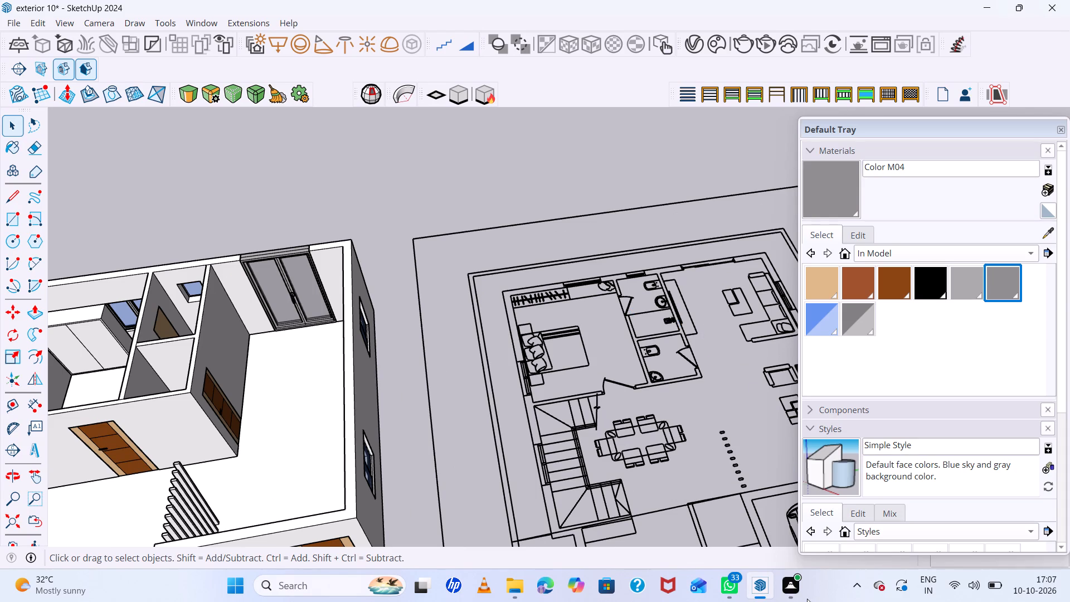
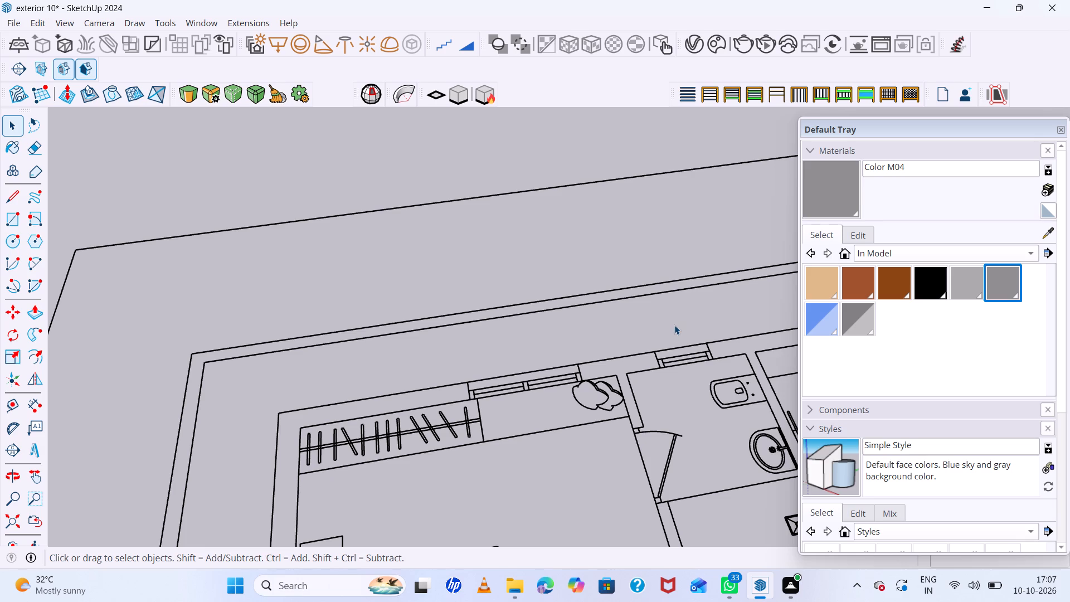
Draw a rectangle about 5' by 1' 9" over the bedroom counter outline beside the wardrobe, below the window, in the 2D floor plan.
scroll(674, 324, down, 5)
scroll(654, 357, up, 5)
middle_drag(651, 361, 633, 383)
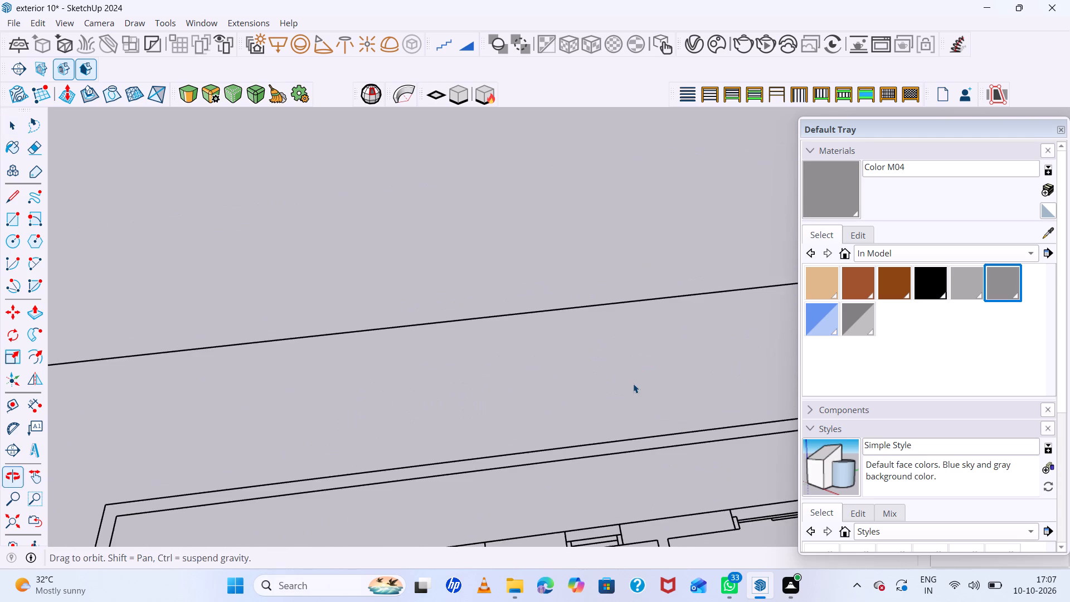
scroll(635, 365, down, 11)
middle_drag(662, 430, 627, 444)
scroll(587, 444, up, 3)
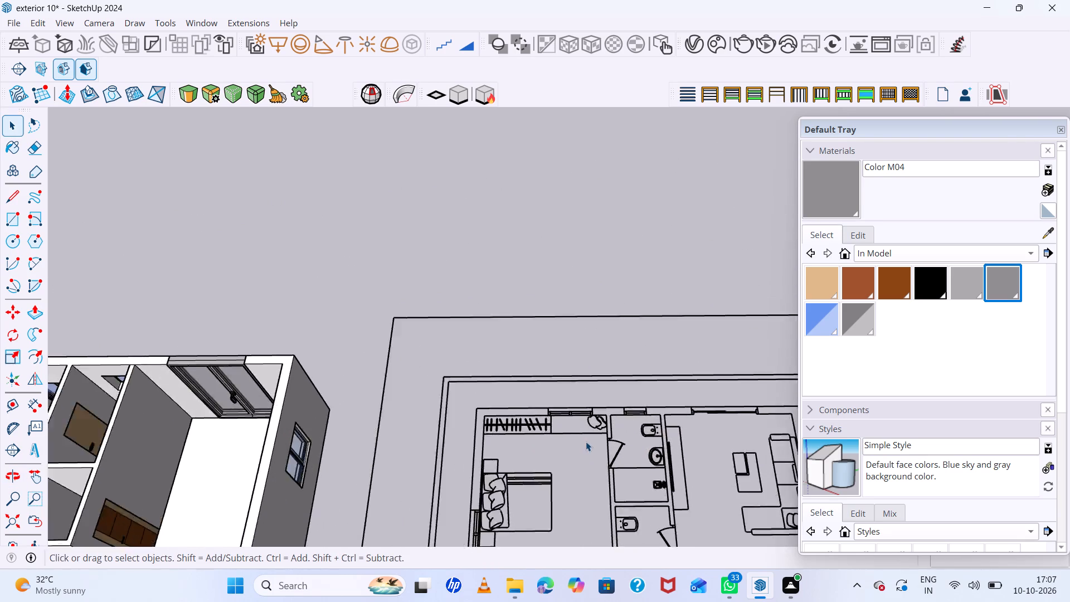
scroll(586, 441, up, 9)
middle_click(600, 409)
scroll(600, 409, up, 7)
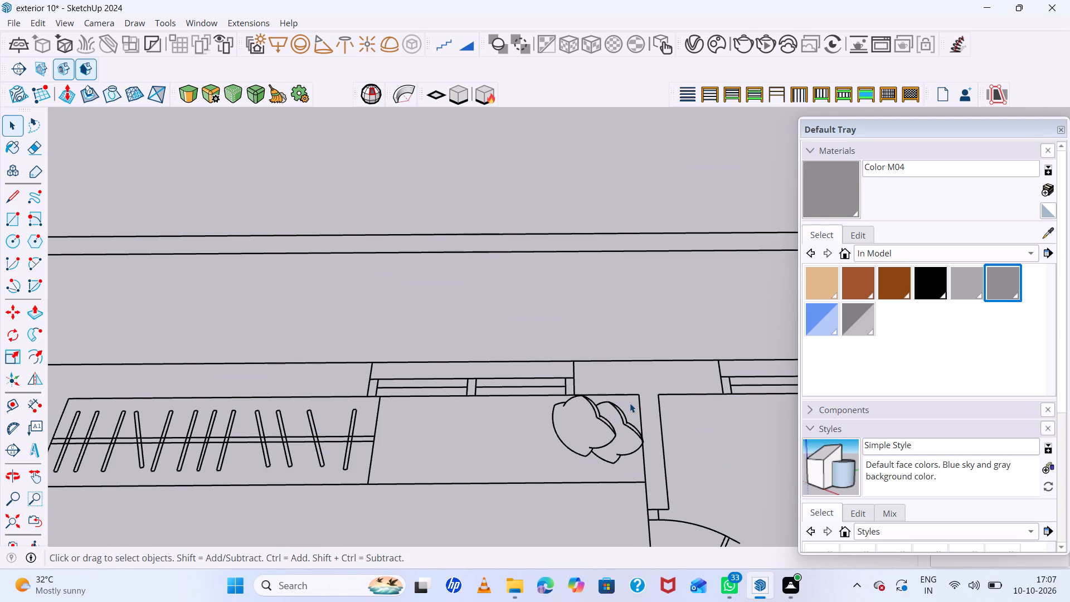
key(r)
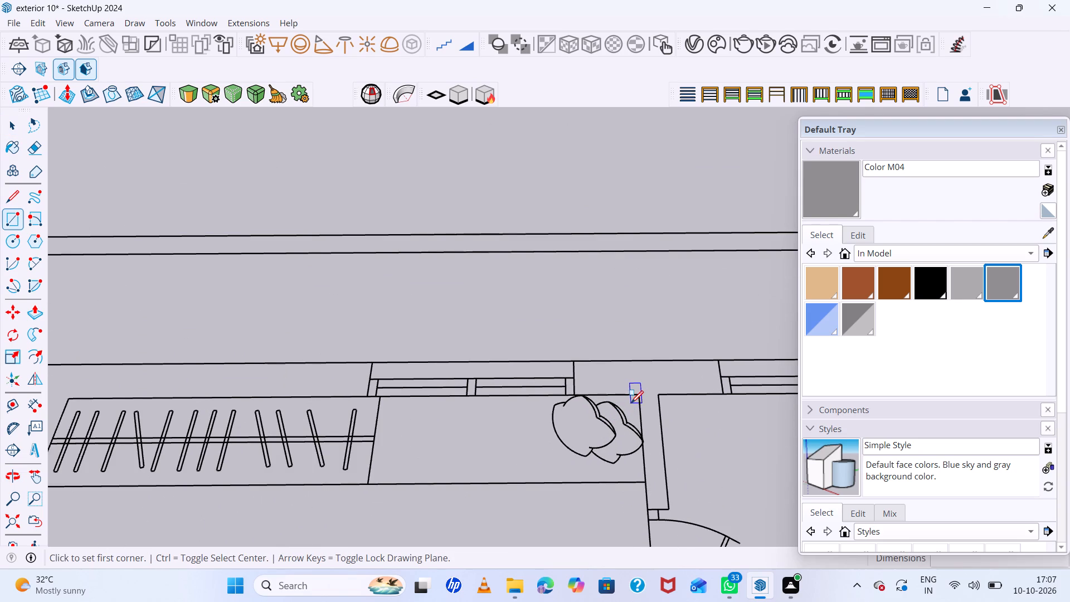
scroll(382, 406, up, 6)
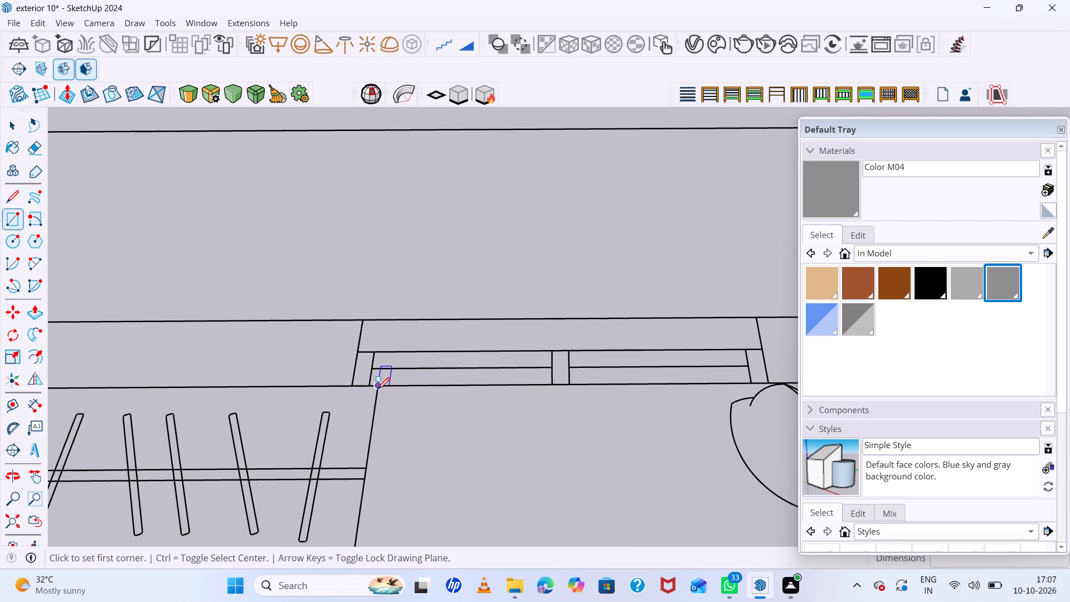
click(377, 390)
scroll(518, 440, down, 10)
scroll(653, 466, up, 4)
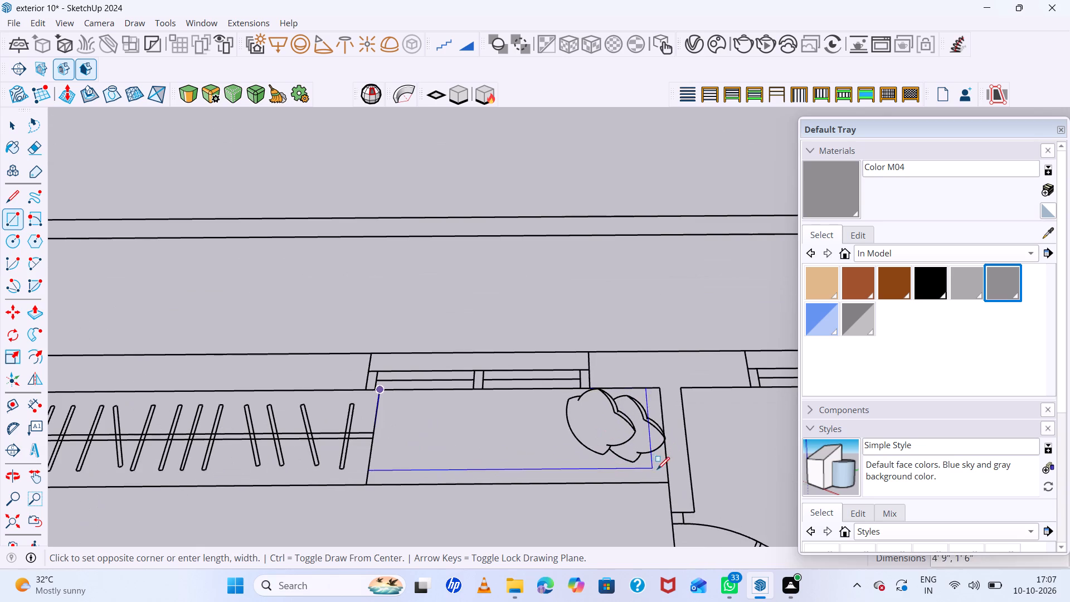
click(666, 480)
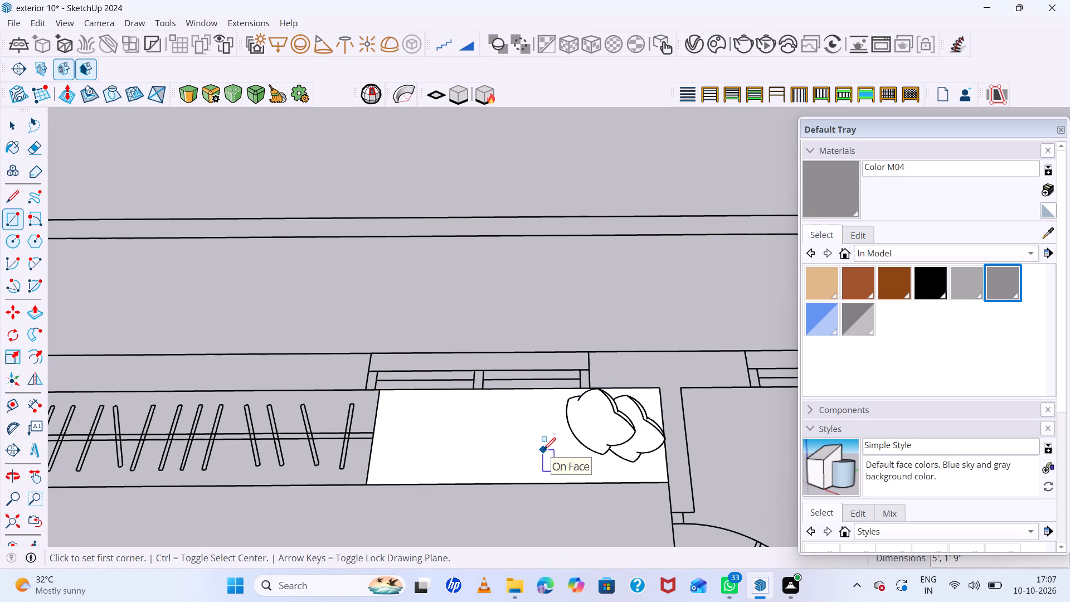
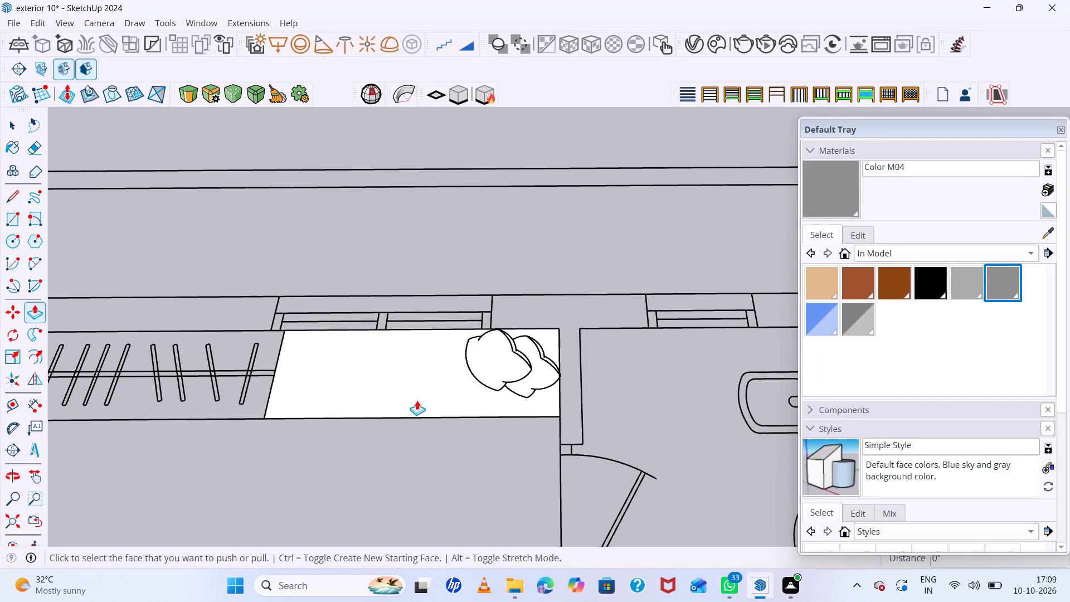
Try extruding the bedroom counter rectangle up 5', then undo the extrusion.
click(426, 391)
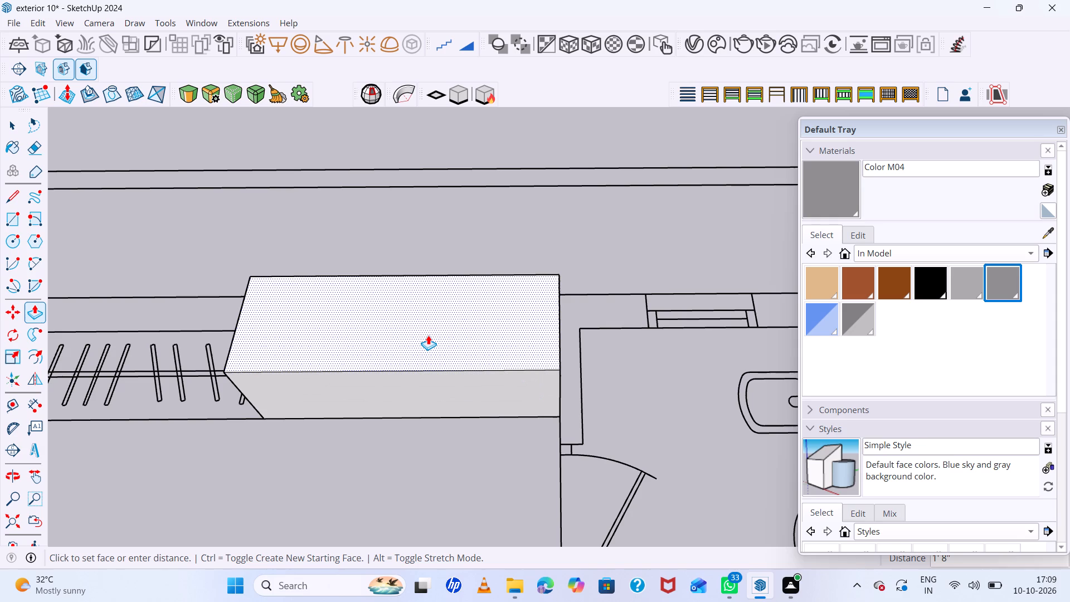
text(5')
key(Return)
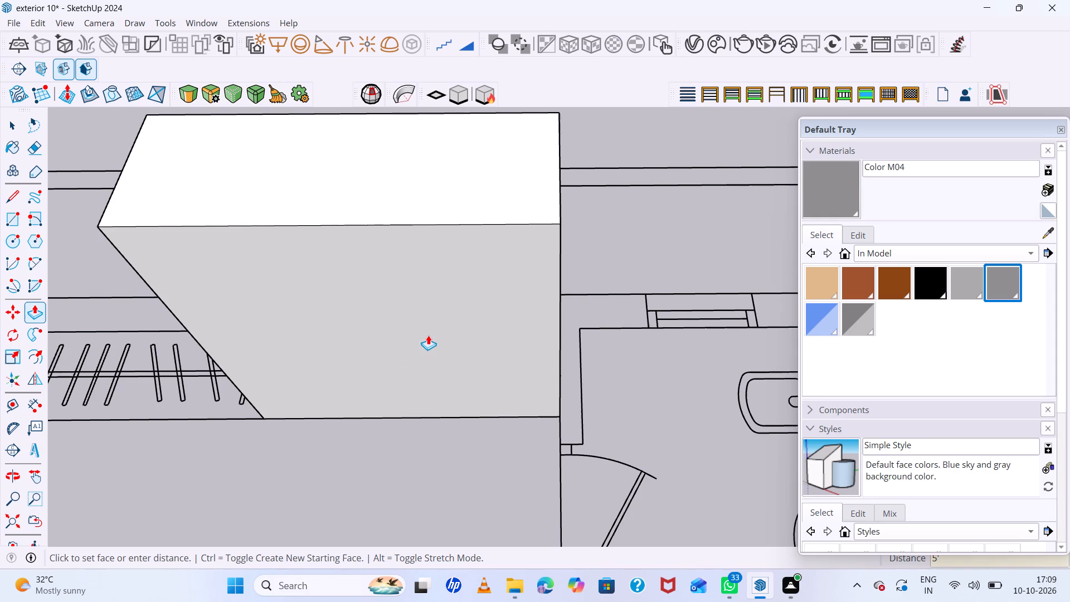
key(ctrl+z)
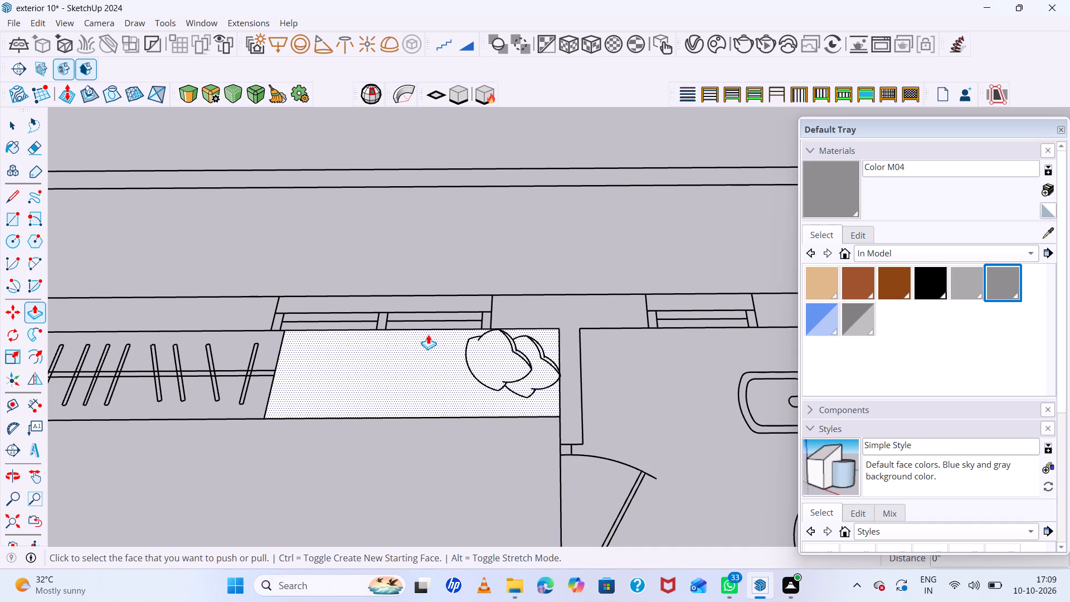
Extrude the bedroom counter rectangle up 2' and make the resulting block a group.
click(426, 363)
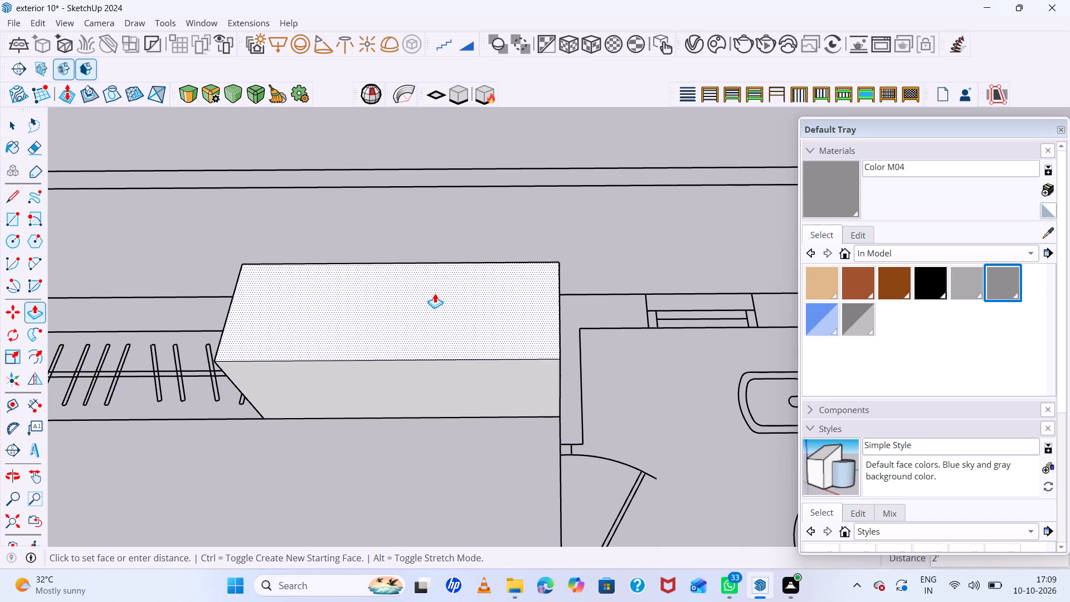
text(2')
key(Return)
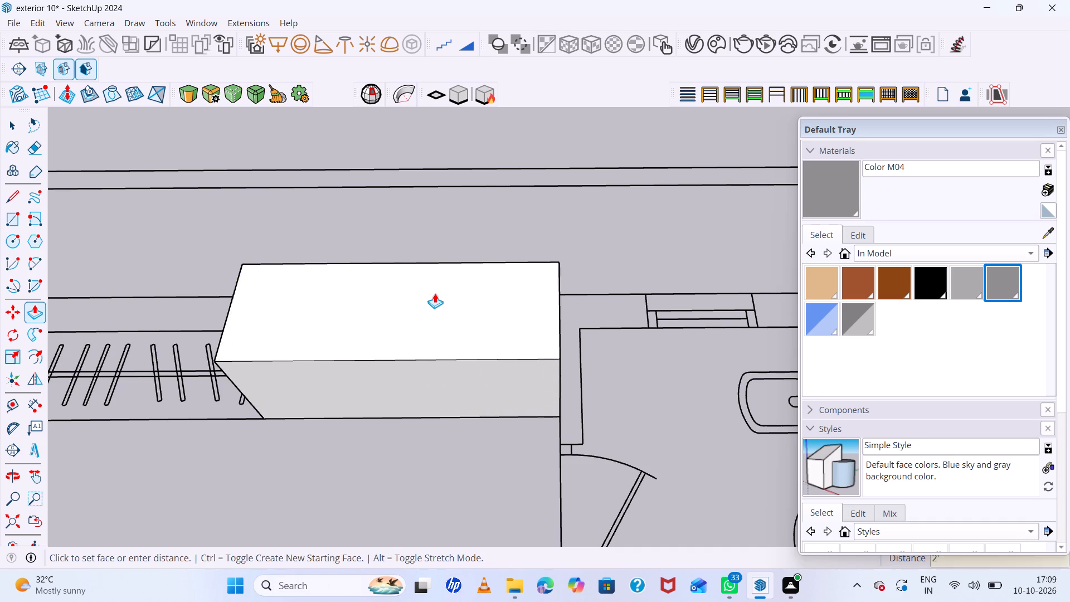
key(space)
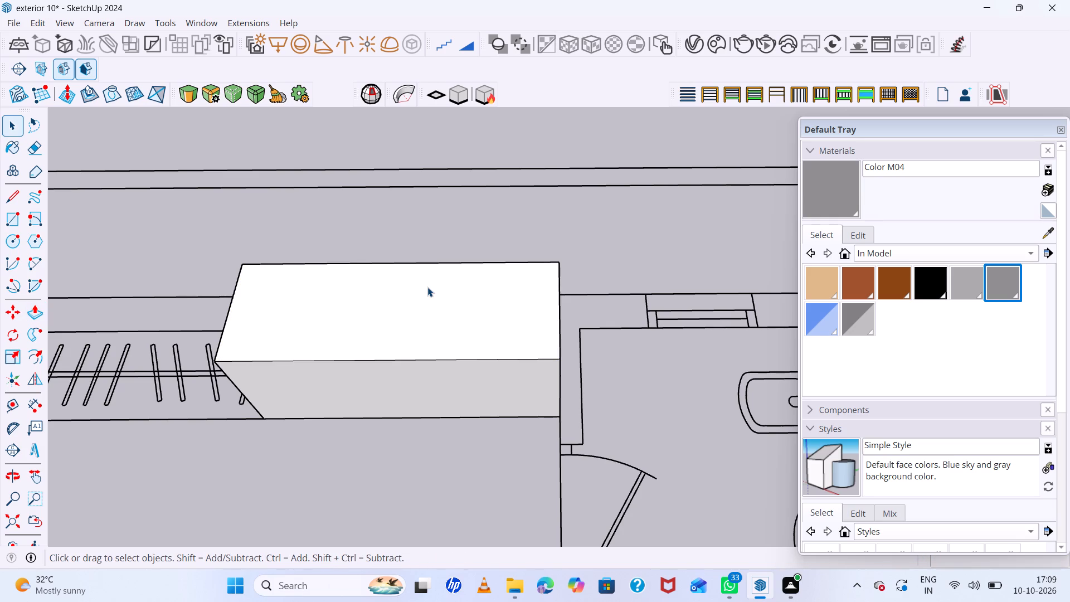
click(427, 287)
triple_click(427, 287)
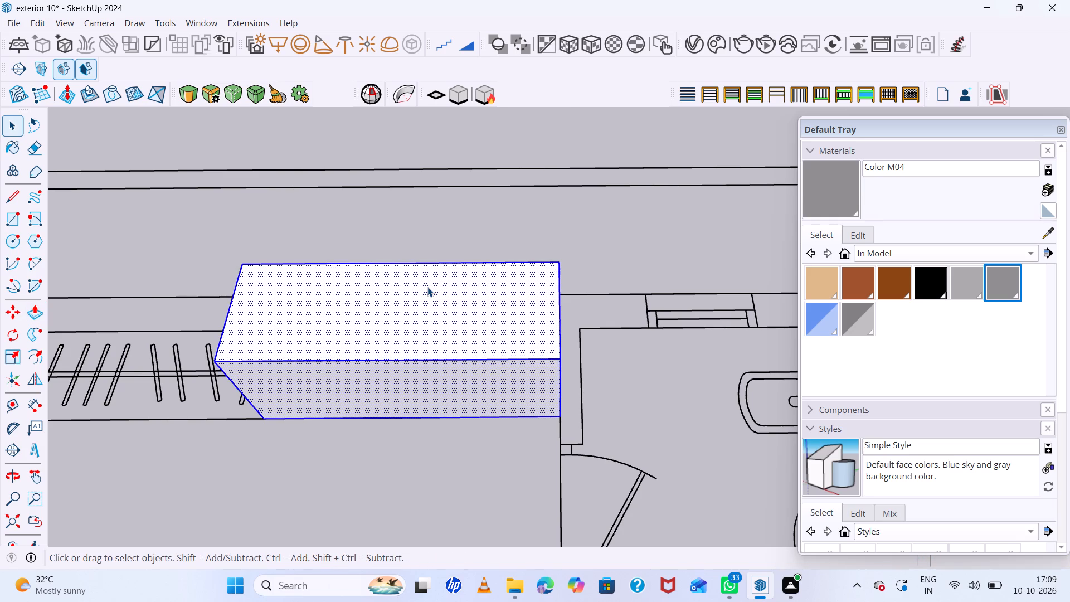
right_click(427, 287)
click(481, 133)
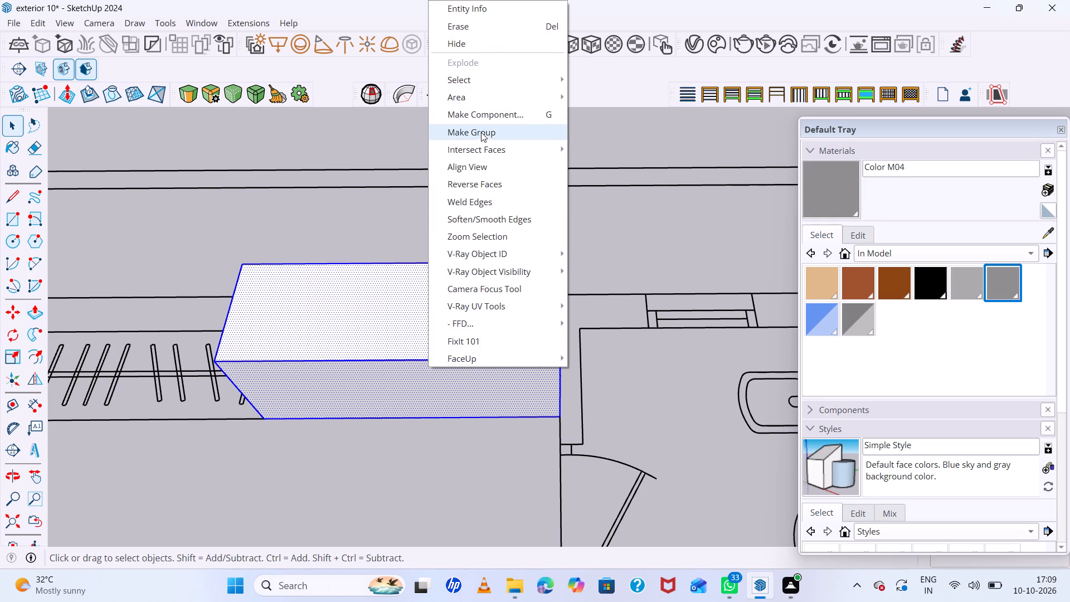
Move the counter group from the floor plan's outer wall corner beside the wardrobe to the matching base corner of the 3D house.
scroll(499, 201, down, 12)
middle_drag(528, 245, 532, 104)
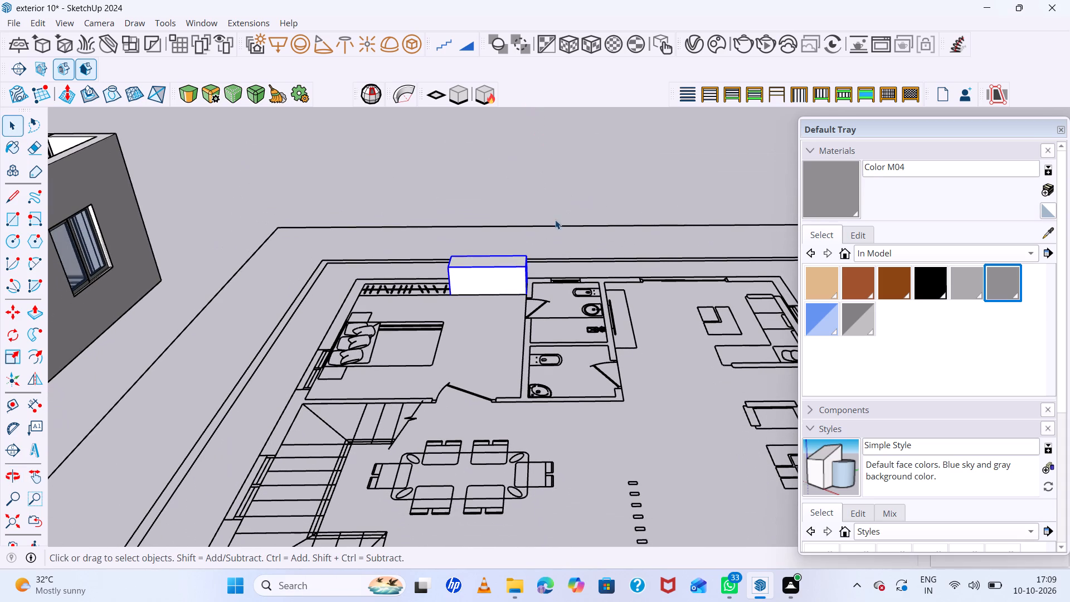
key(m)
scroll(425, 249, up, 4)
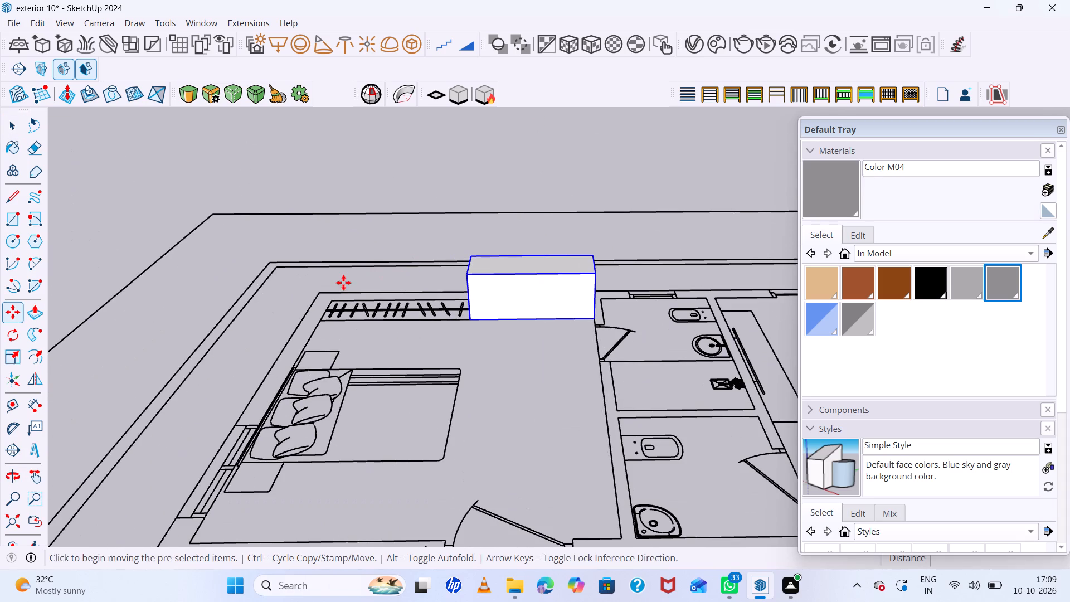
click(317, 292)
scroll(591, 243, down, 17)
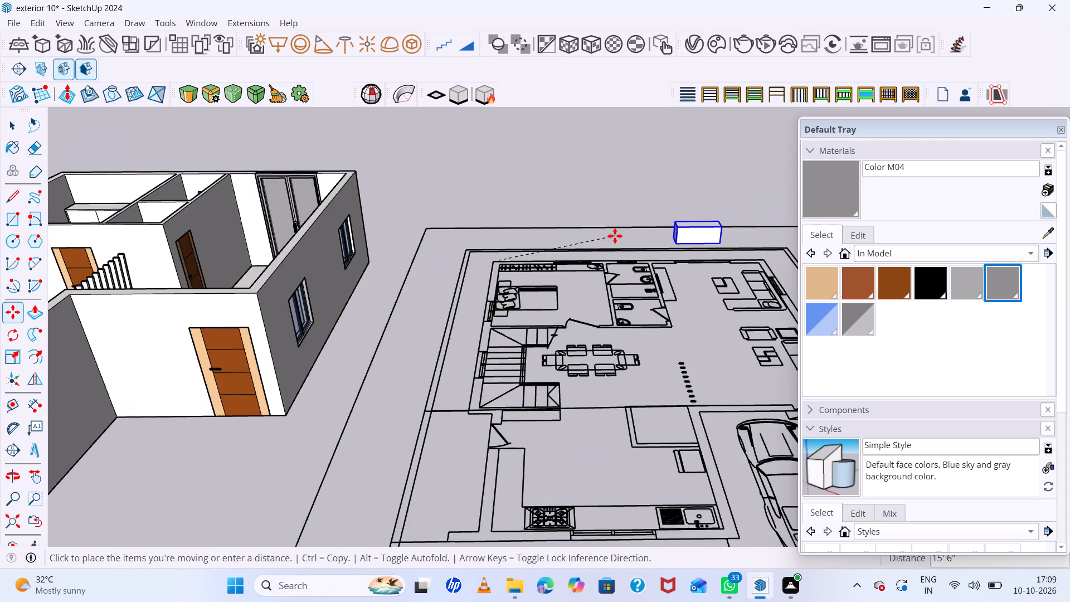
scroll(615, 236, down, 4)
scroll(235, 179, up, 6)
middle_drag(262, 219, 528, 225)
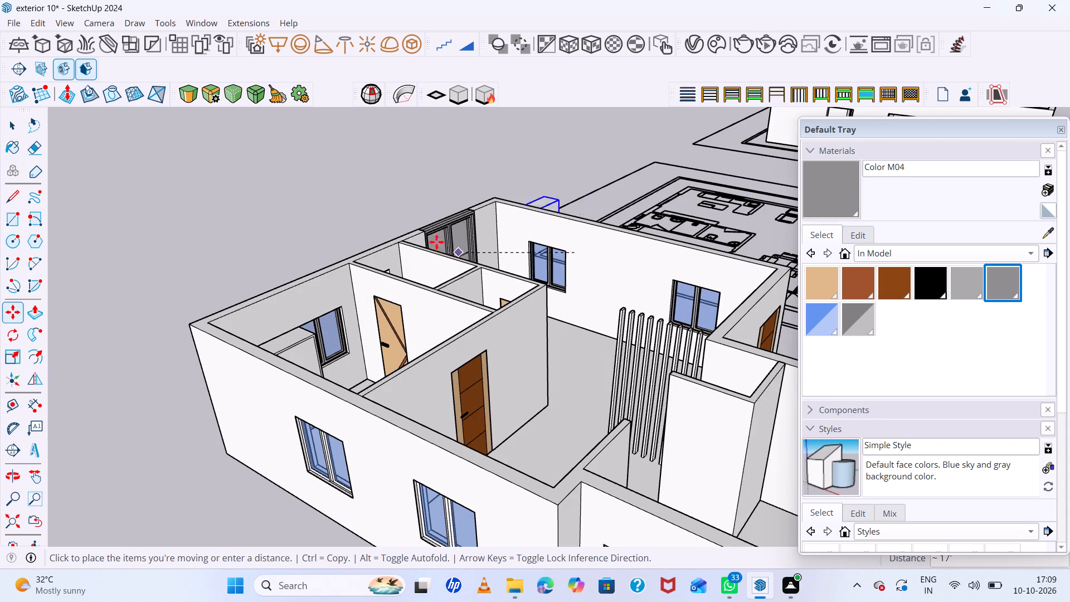
click(226, 455)
scroll(267, 395, down, 6)
middle_drag(388, 378, 282, 420)
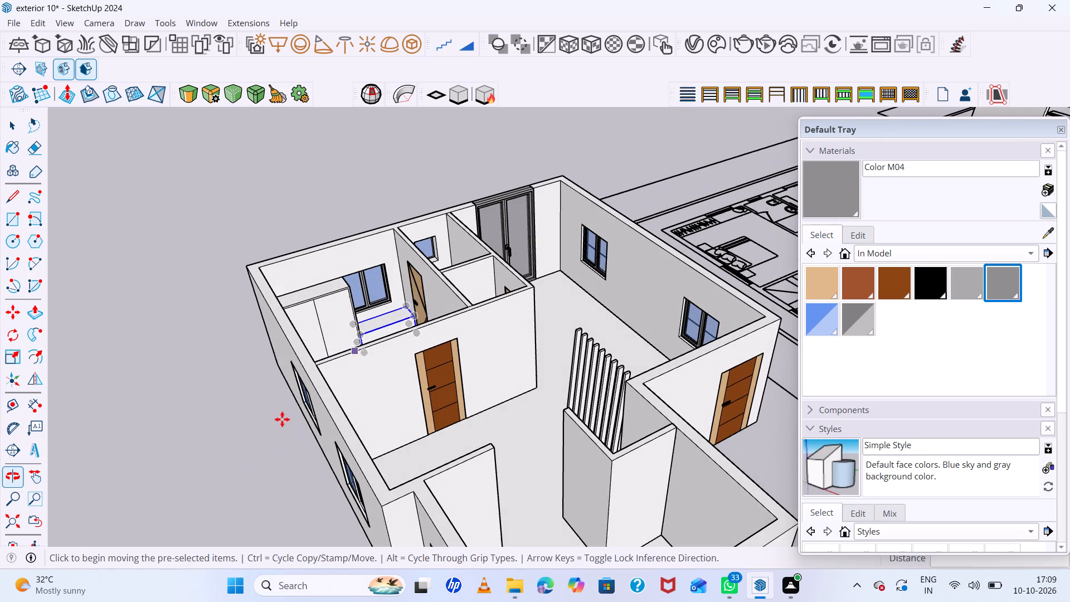
key(space)
click(211, 240)
Examine the counter's placement beside the wardrobe and below the bedroom window in the 3D house.
scroll(314, 240, up, 4)
scroll(336, 229, down, 7)
middle_drag(394, 314, 384, 359)
scroll(538, 253, up, 4)
middle_drag(560, 243, 513, 181)
click(566, 176)
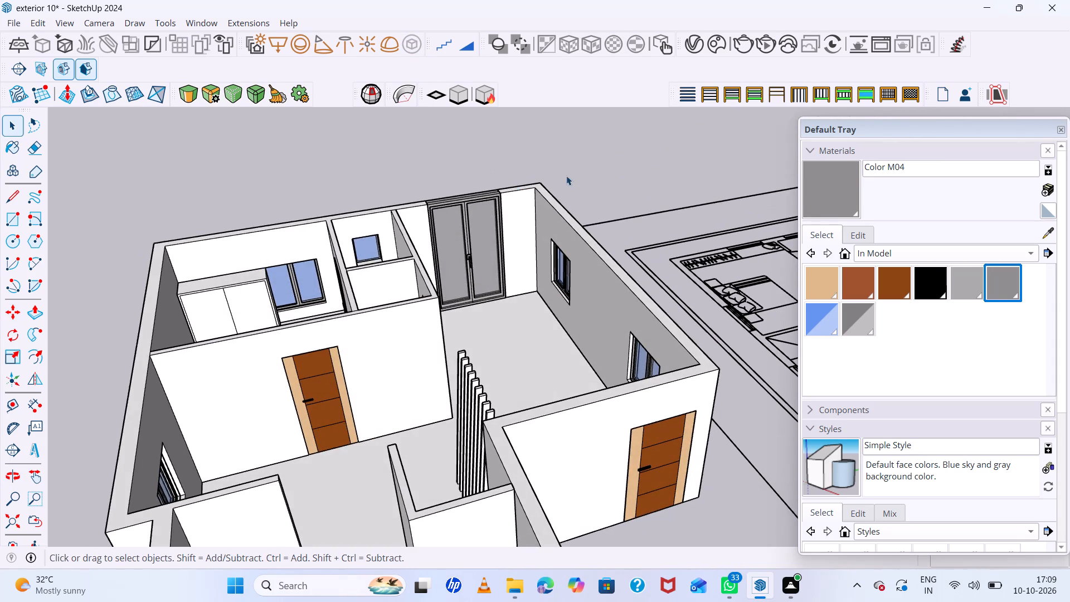
scroll(591, 246, down, 6)
middle_drag(473, 237, 386, 225)
scroll(426, 225, up, 6)
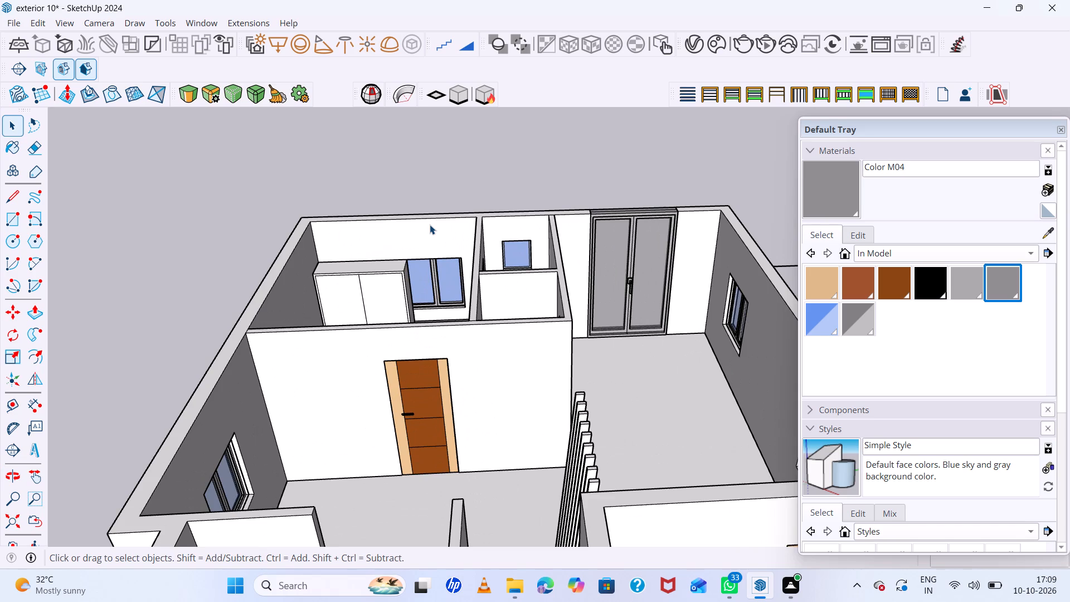
scroll(430, 225, down, 6)
scroll(439, 249, up, 1)
middle_drag(439, 260, 439, 324)
scroll(435, 266, up, 11)
middle_drag(441, 276, 425, 361)
scroll(422, 285, down, 7)
middle_drag(434, 343, 222, 306)
scroll(408, 206, up, 5)
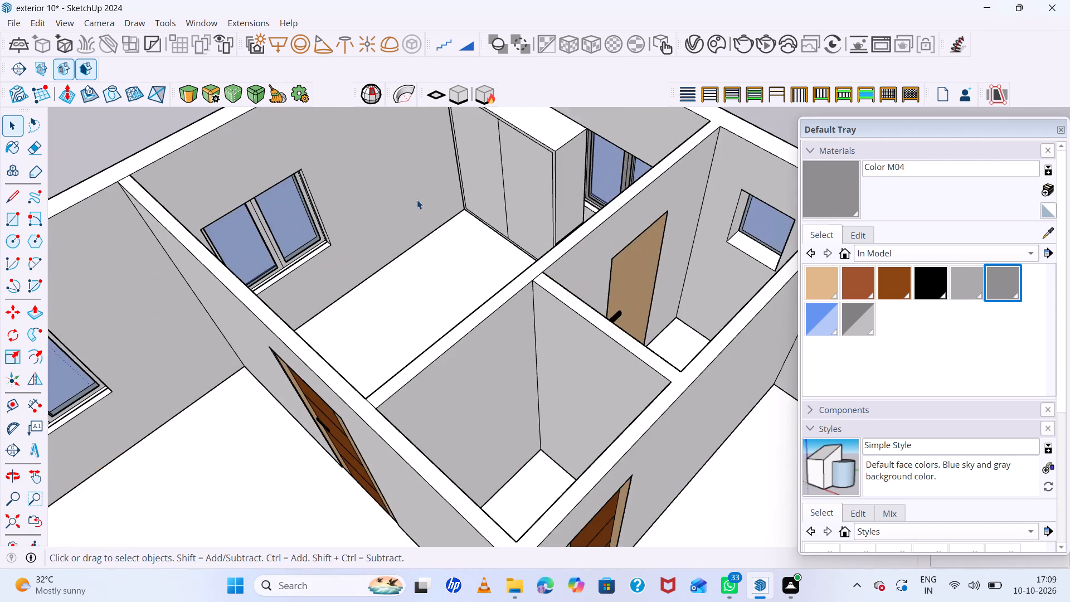
scroll(422, 198, down, 11)
middle_drag(465, 282, 488, 395)
scroll(487, 386, down, 1)
scroll(454, 212, up, 12)
middle_drag(512, 231, 581, 124)
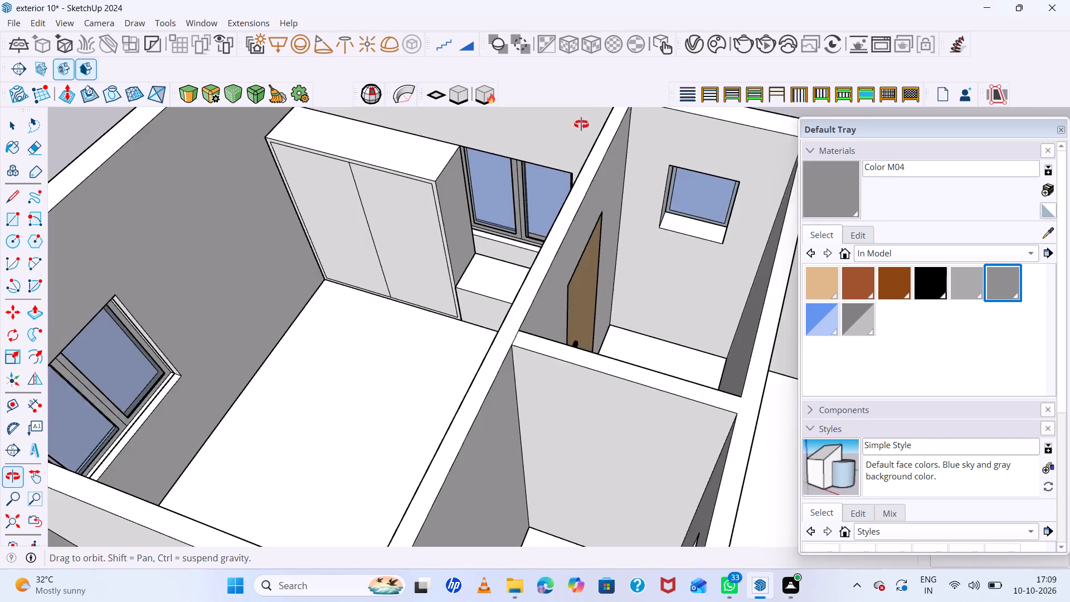
middle_drag(581, 124, 323, 203)
scroll(323, 204, up, 1)
scroll(341, 183, down, 14)
middle_drag(365, 238, 477, 161)
scroll(386, 226, up, 1)
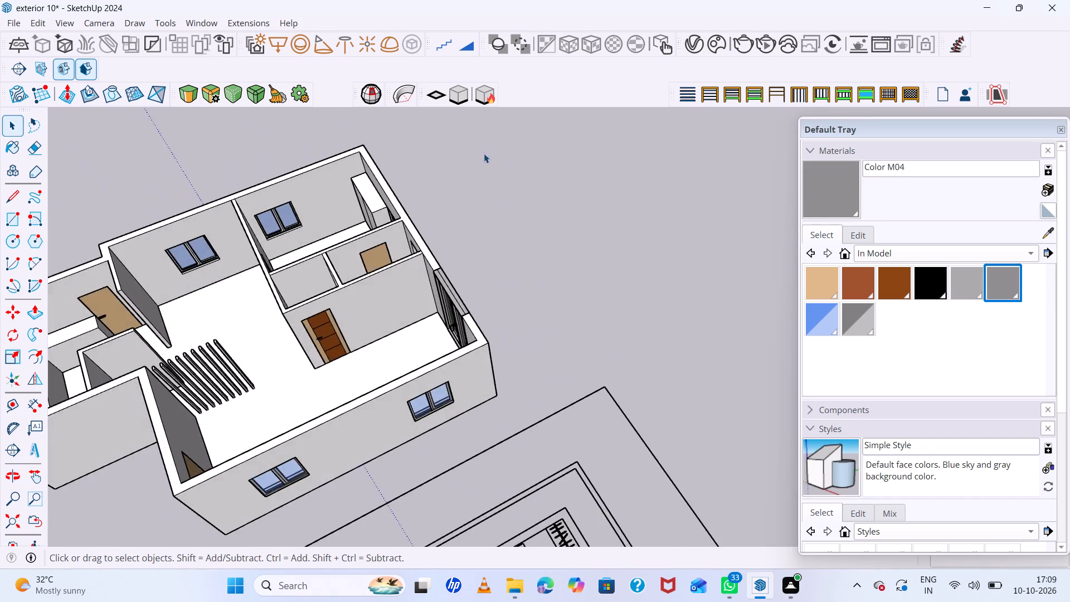
Compare the 3D living room with the floor plan, examining the furniture drawn along the bathroom wall.
scroll(415, 270, up, 6)
scroll(489, 174, down, 14)
scroll(455, 227, up, 12)
scroll(458, 210, down, 4)
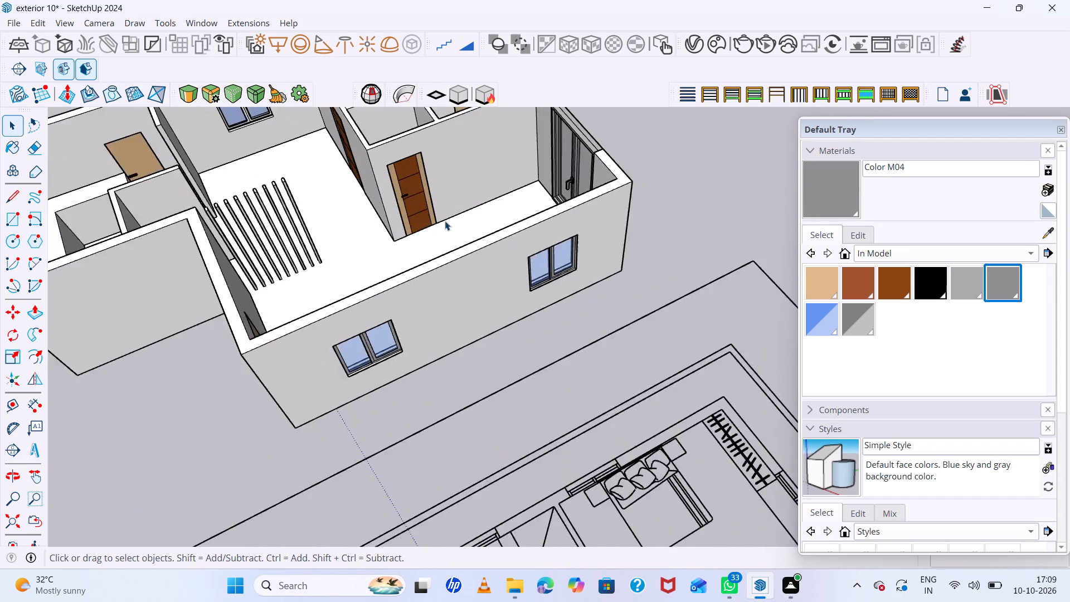
scroll(445, 221, down, 9)
scroll(548, 375, up, 7)
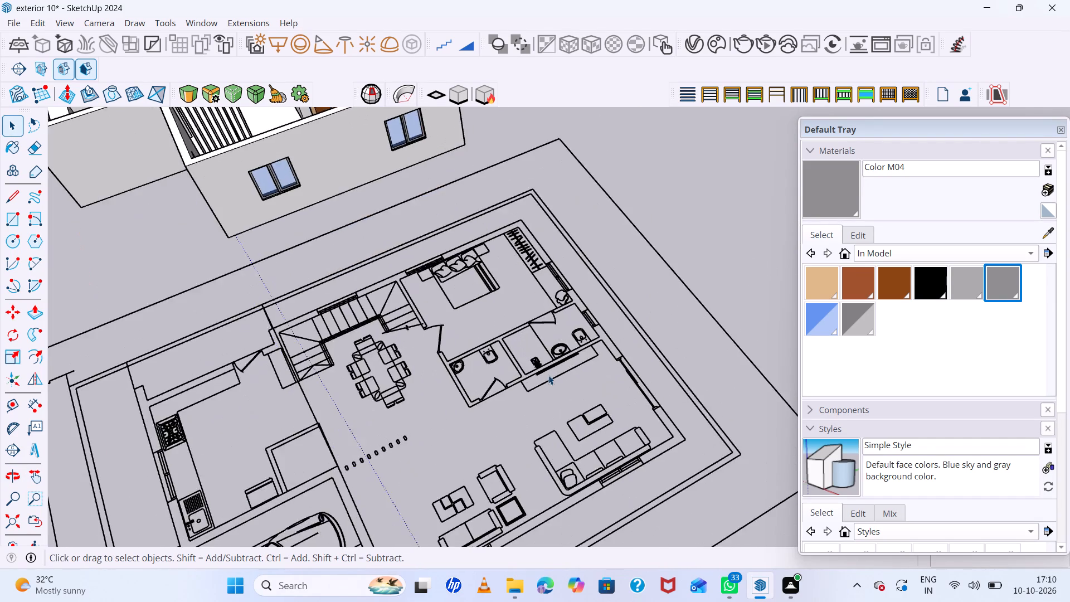
scroll(548, 375, down, 7)
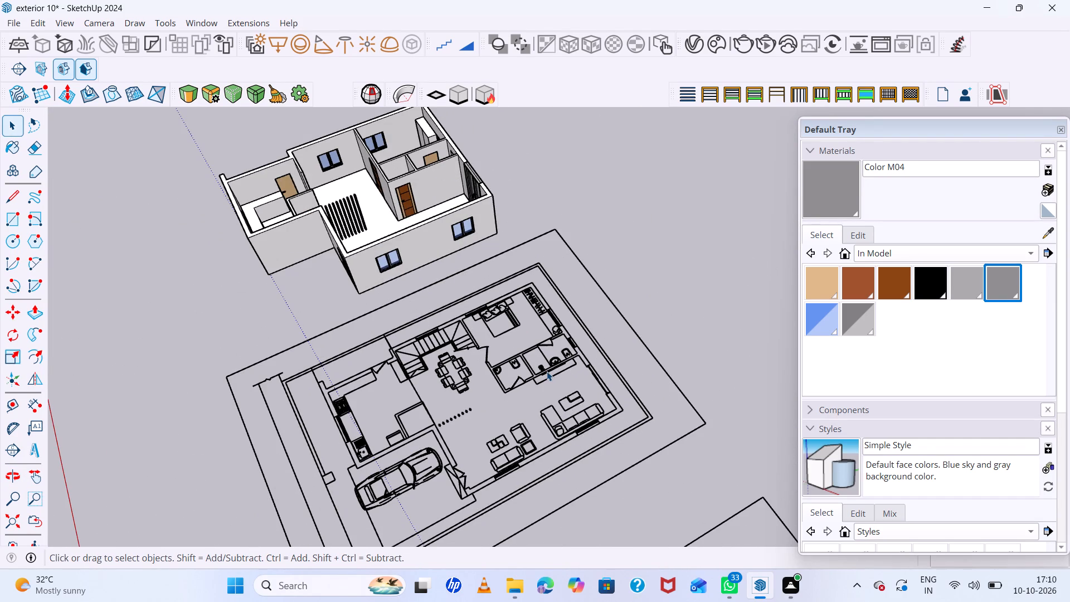
scroll(517, 258, up, 2)
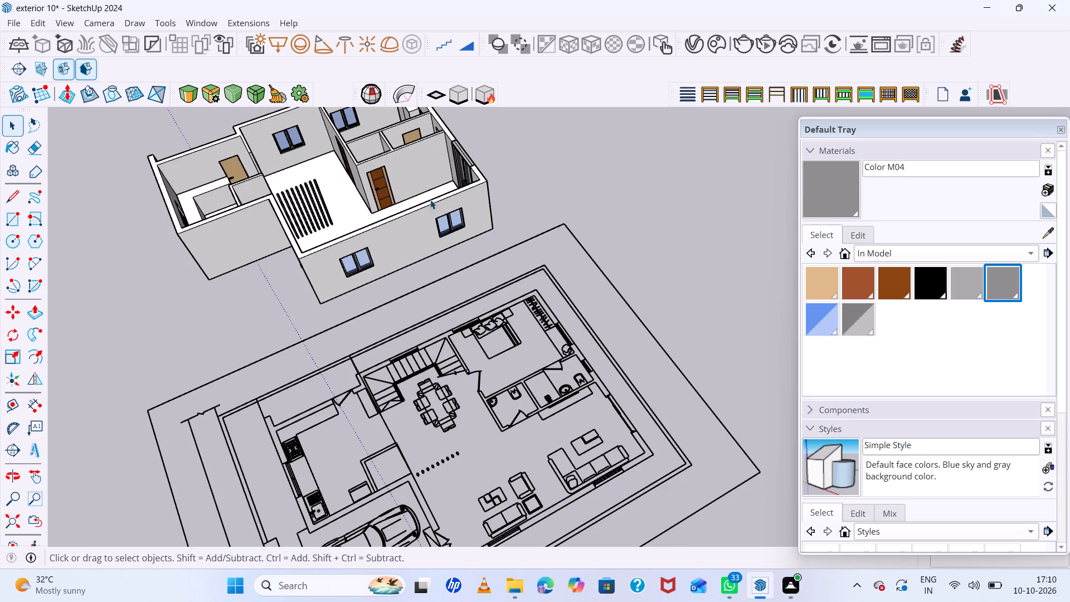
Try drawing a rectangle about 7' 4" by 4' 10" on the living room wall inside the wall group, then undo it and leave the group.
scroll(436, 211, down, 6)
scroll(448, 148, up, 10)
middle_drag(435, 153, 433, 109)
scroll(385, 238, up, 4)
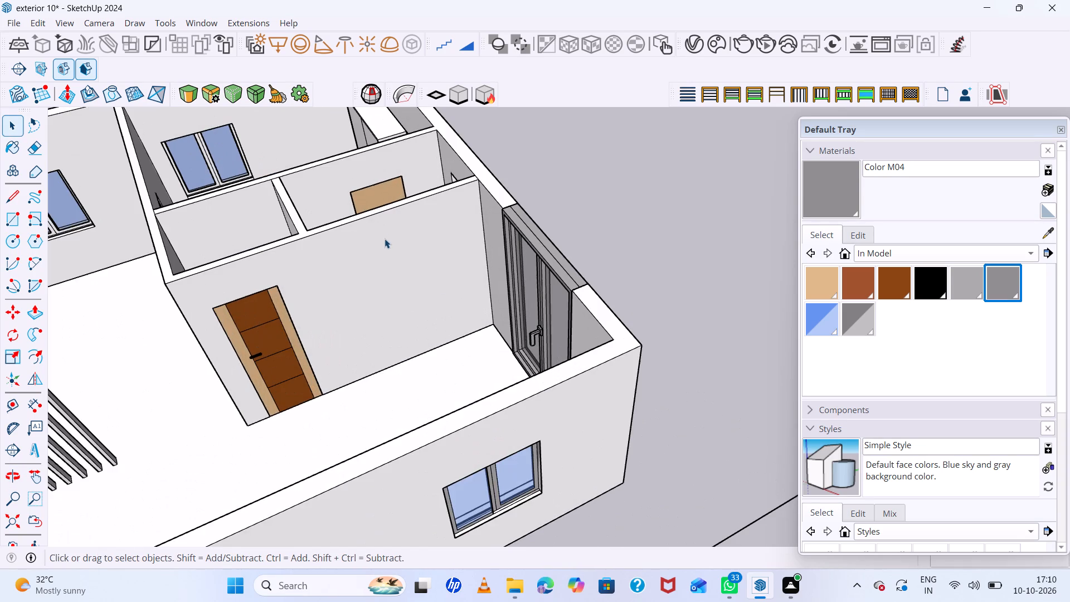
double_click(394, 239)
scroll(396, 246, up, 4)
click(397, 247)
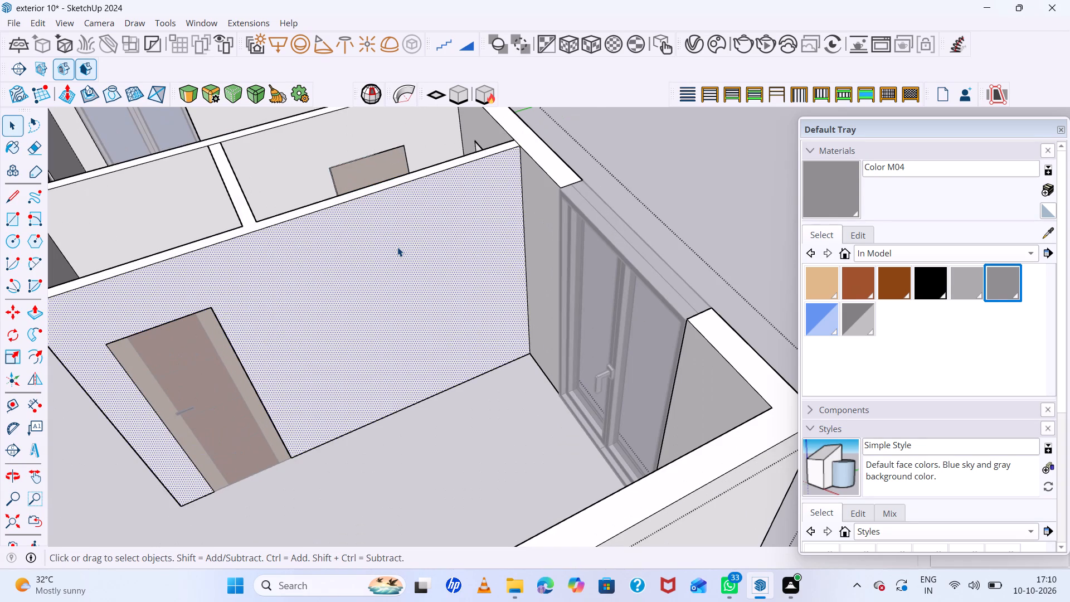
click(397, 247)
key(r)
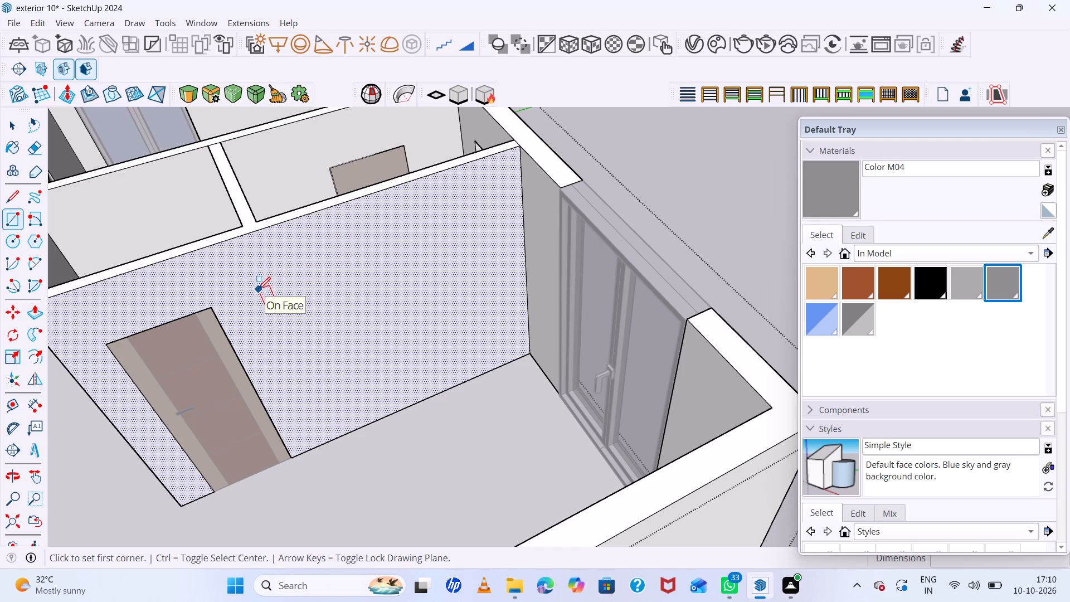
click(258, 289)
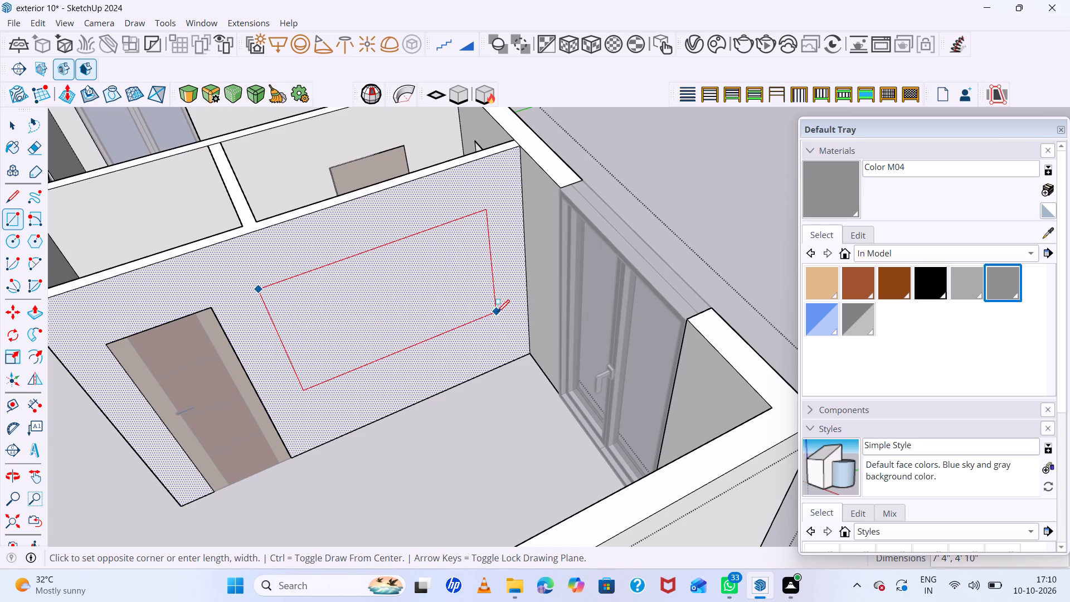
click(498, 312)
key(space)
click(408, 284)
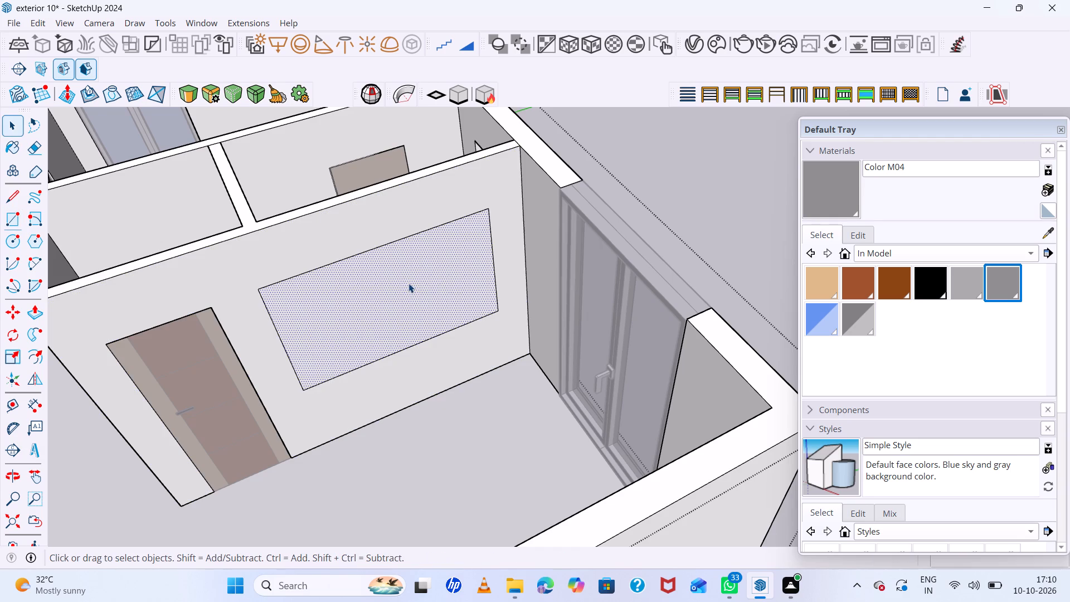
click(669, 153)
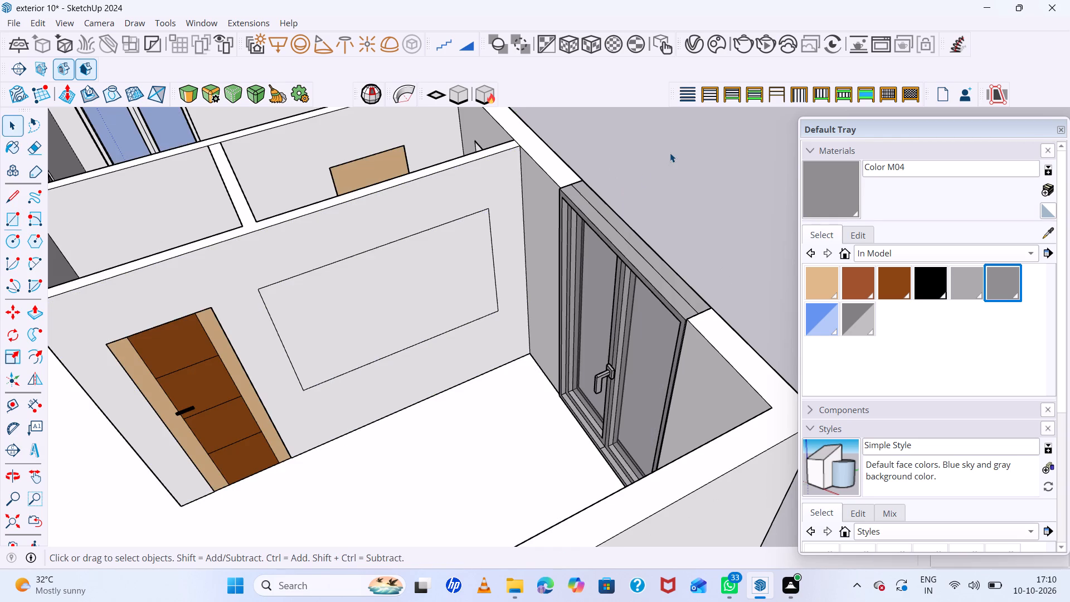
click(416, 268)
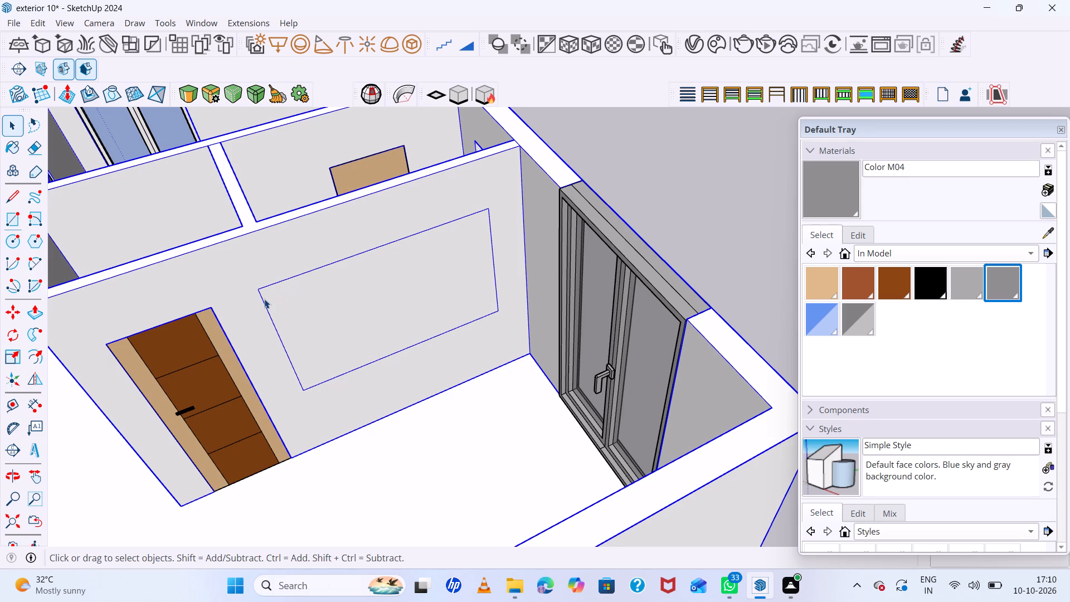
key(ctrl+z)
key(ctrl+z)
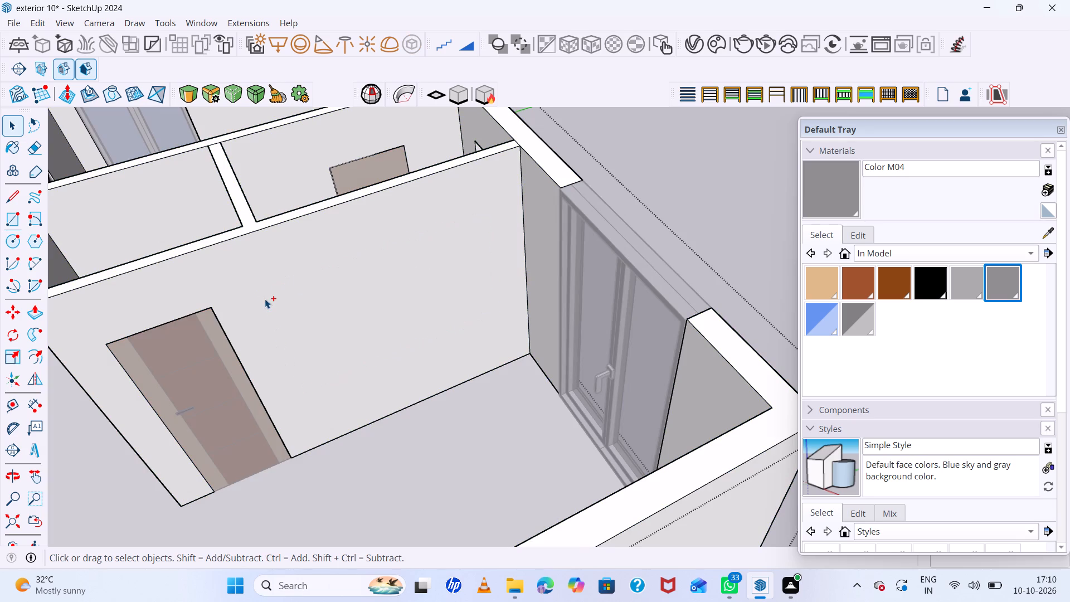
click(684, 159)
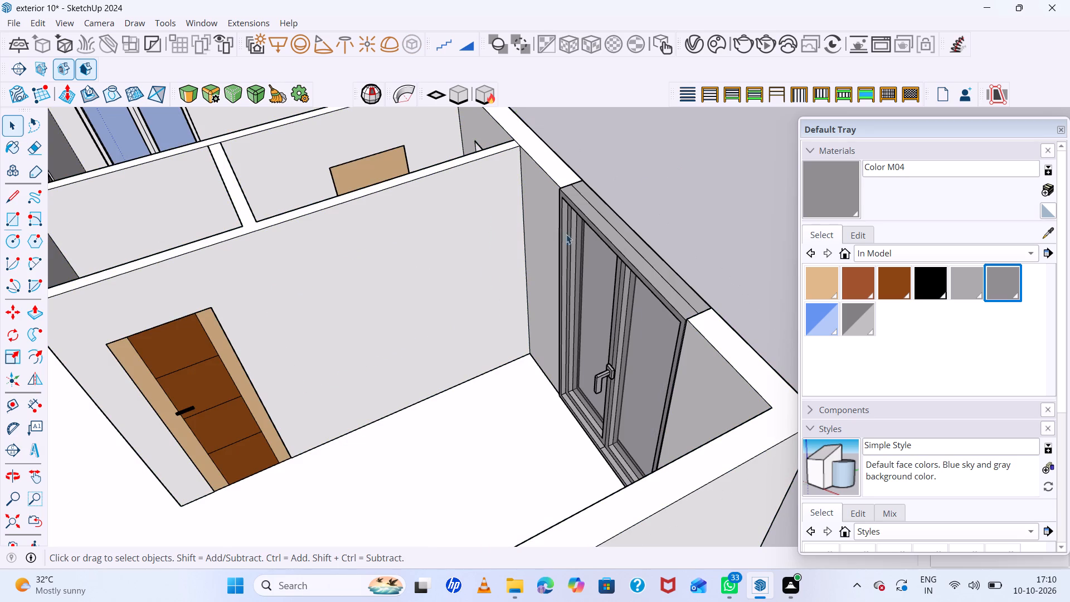
Draw a rectangle about 6' 8" by 4' 8", outside the wall group, on the living room wall between the wooden door and the glazed door.
key(r)
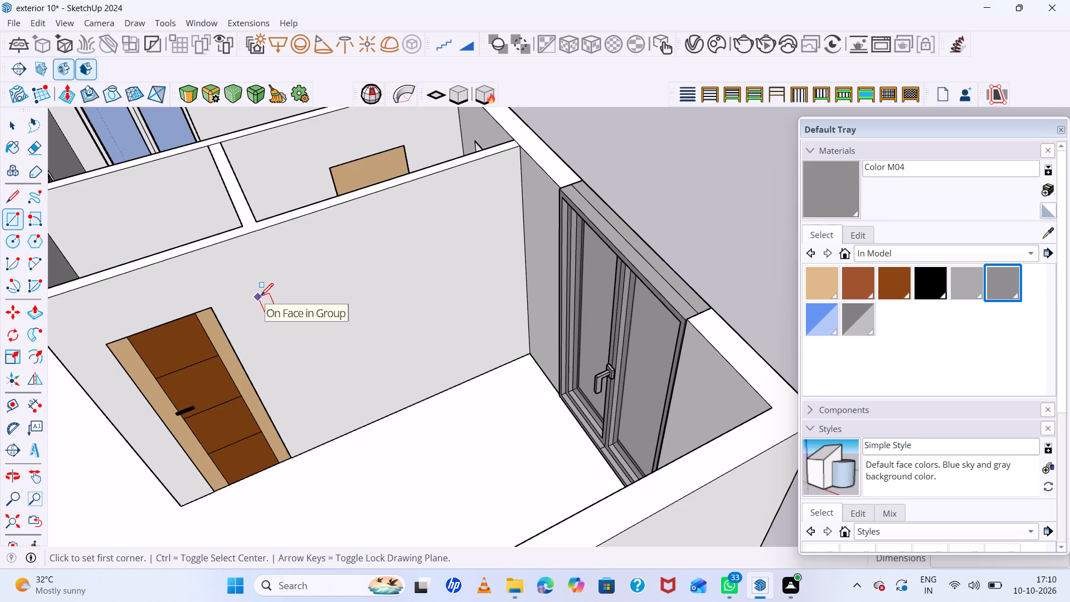
click(261, 295)
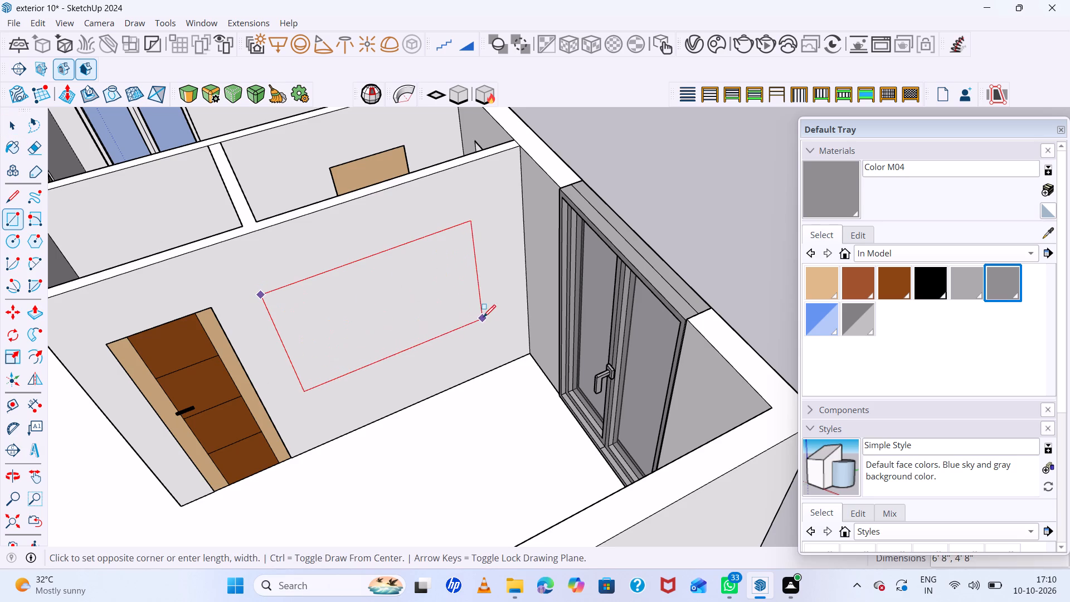
click(489, 308)
scroll(396, 302, up, 5)
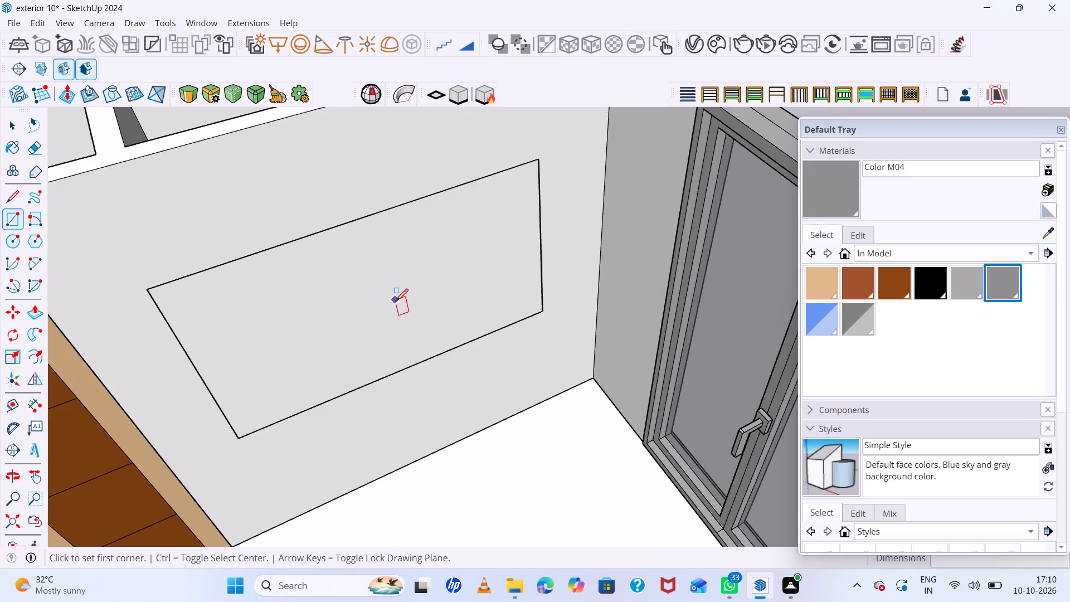
Extrude the rectangle on the living room wall outward by about 2" as a thin television panel.
key(space)
click(393, 292)
key(p)
click(393, 292)
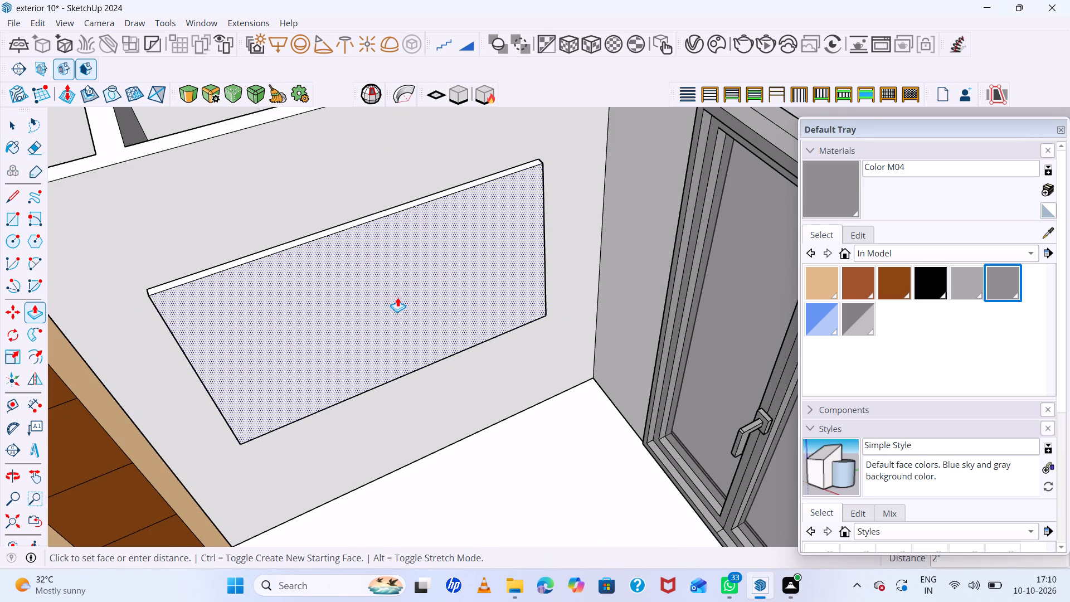
click(397, 297)
scroll(377, 295, down, 12)
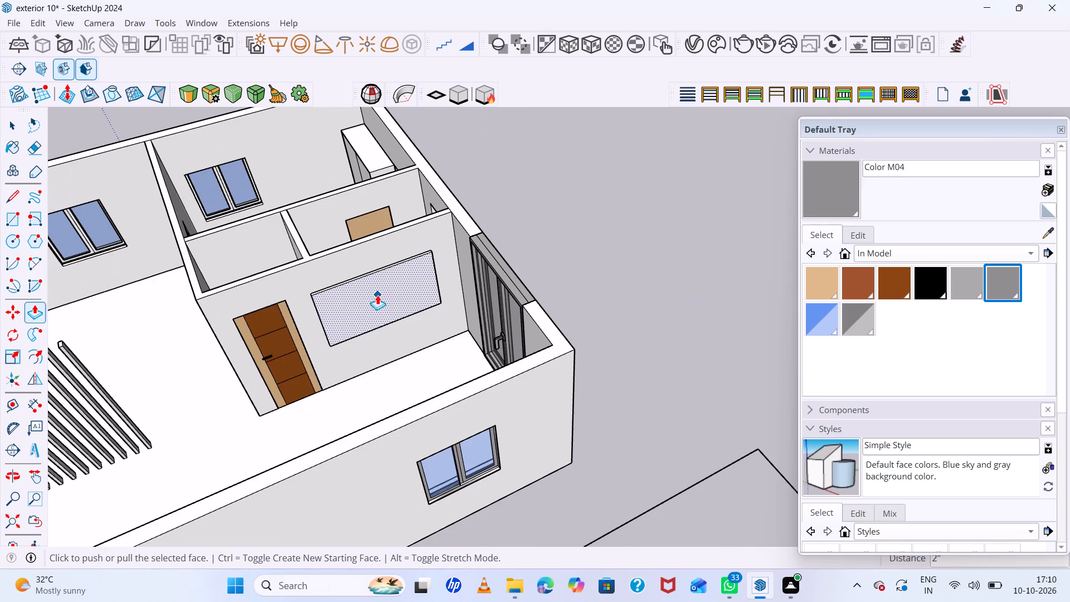
key(space)
click(522, 217)
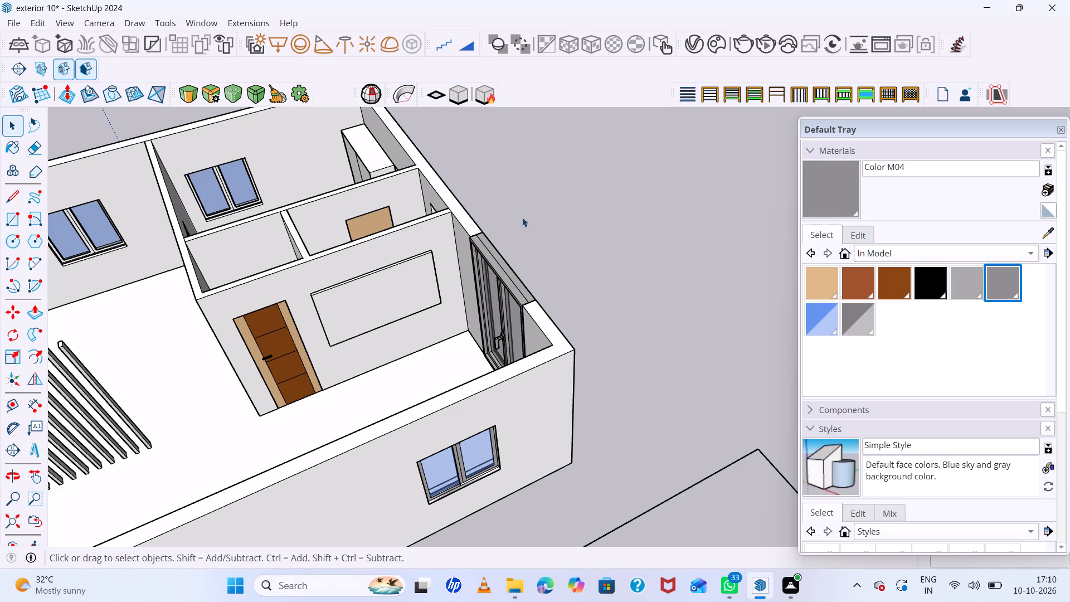
Paint the front face of the wall-mounted panel with the 0137_Black material.
middle_drag(529, 244, 528, 181)
click(928, 285)
scroll(412, 290, up, 3)
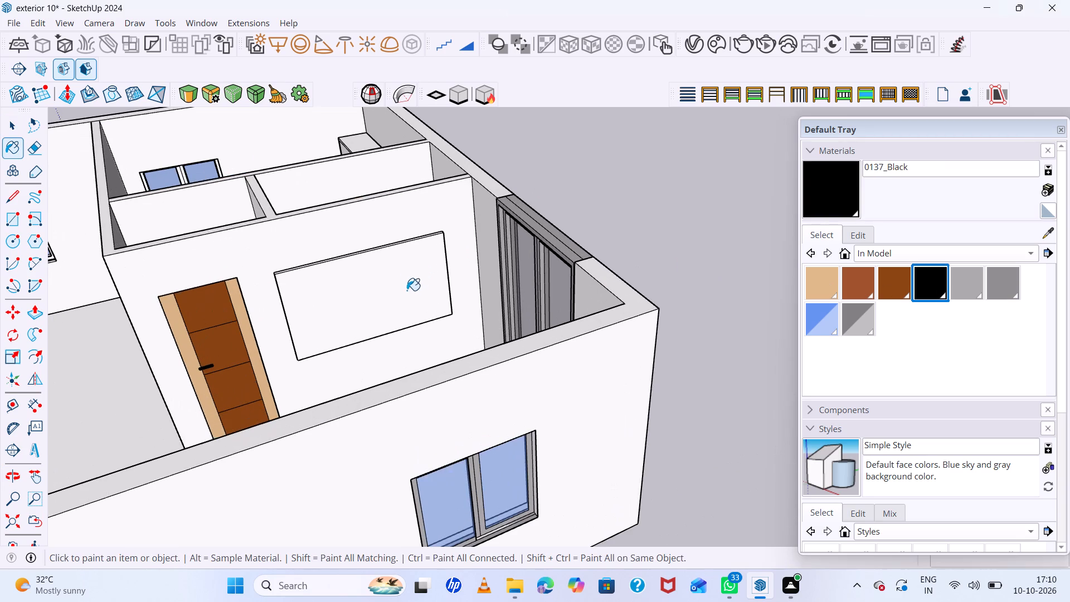
click(399, 287)
Paint the panel's top edge and its side edge nearest the wooden door with 0137_Black.
scroll(399, 287, up, 5)
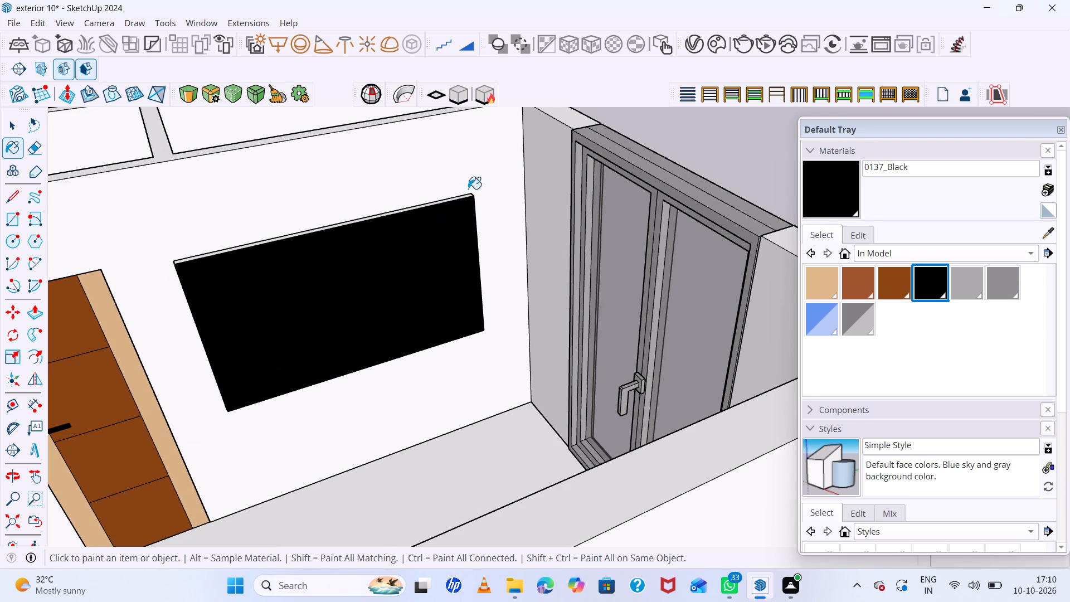
scroll(440, 229, down, 12)
scroll(446, 258, up, 1)
middle_drag(446, 258, 557, 254)
scroll(327, 271, up, 10)
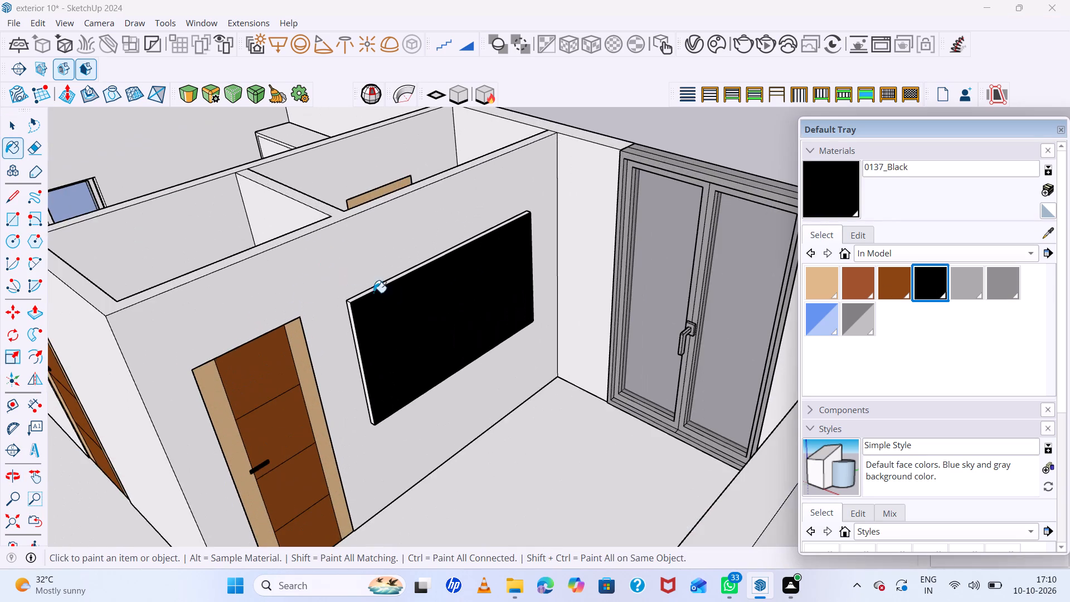
middle_drag(387, 299, 412, 208)
scroll(391, 292, up, 1)
middle_drag(376, 286, 395, 365)
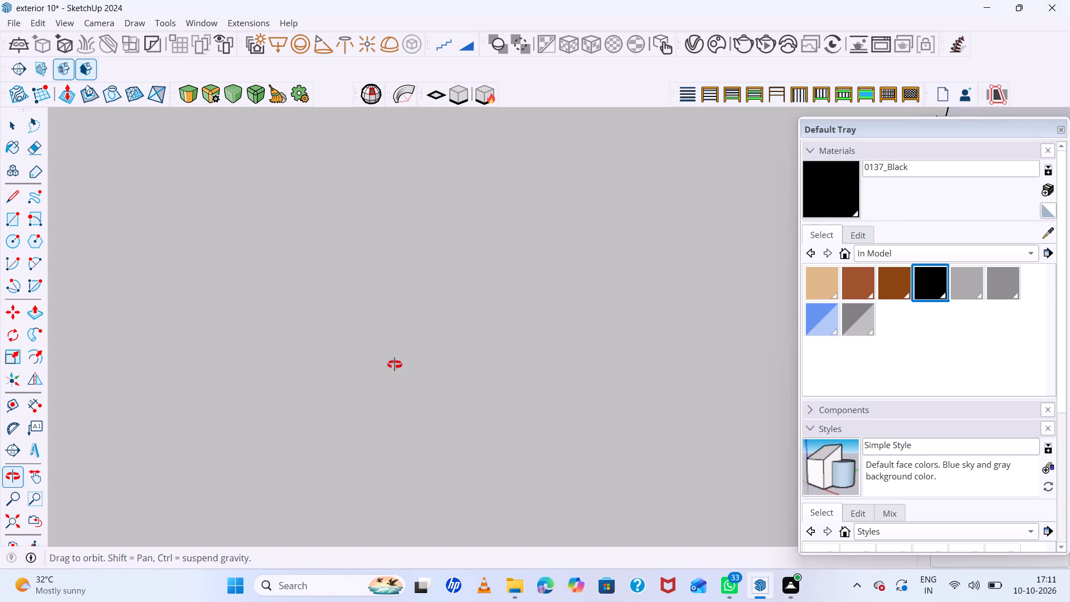
middle_drag(395, 365, 395, 377)
scroll(401, 338, down, 20)
scroll(321, 227, down, 14)
scroll(308, 170, up, 17)
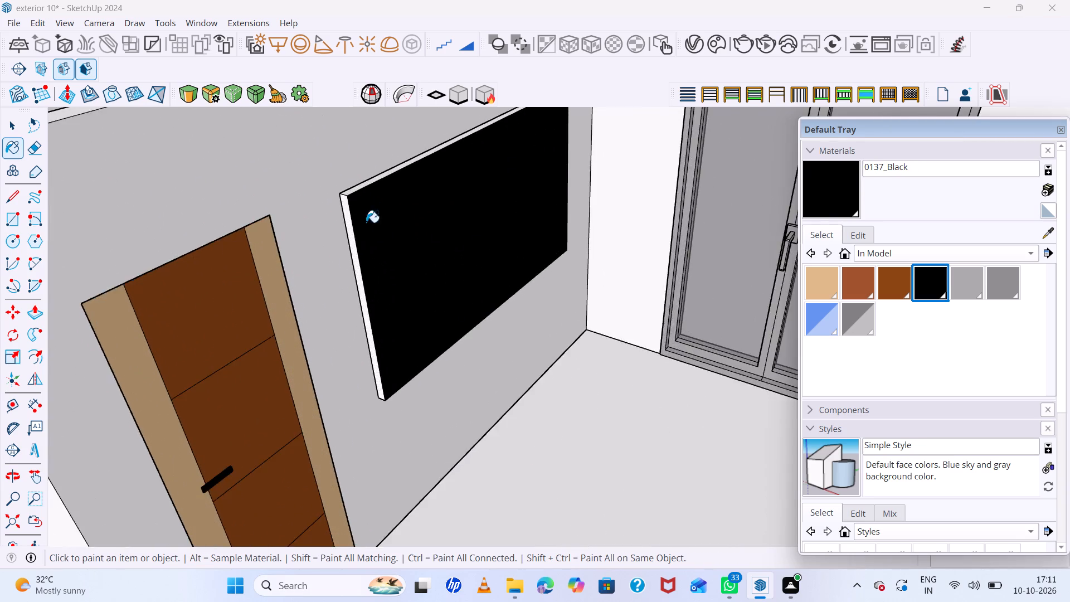
scroll(347, 211, up, 12)
click(344, 190)
click(354, 169)
Paint the underside edge of the wall panel with 0137_Black.
scroll(315, 227, down, 3)
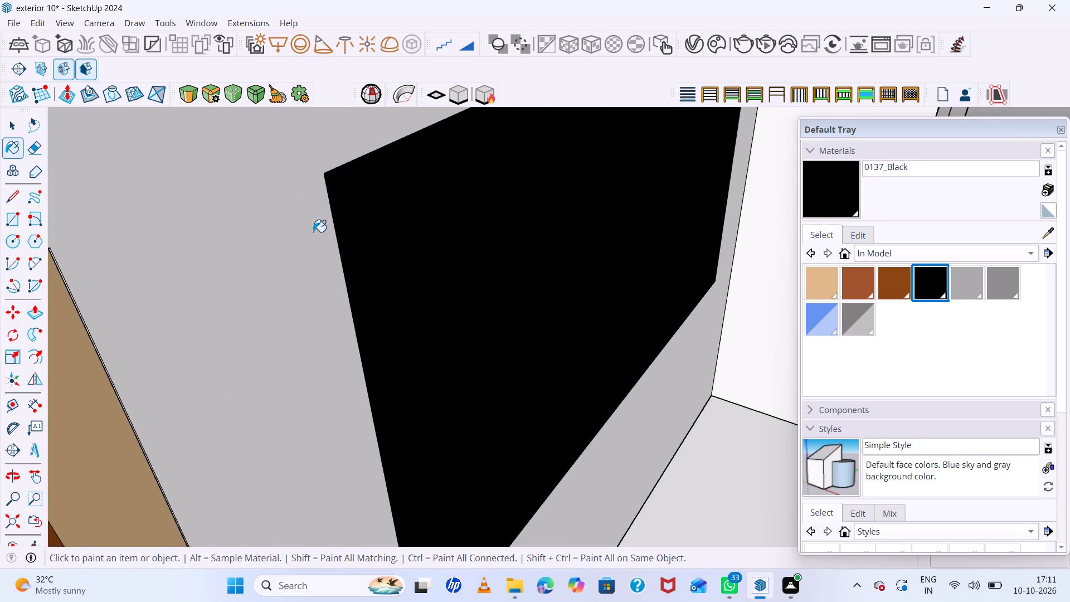
scroll(313, 232, down, 12)
middle_drag(441, 297, 403, 140)
scroll(380, 264, up, 12)
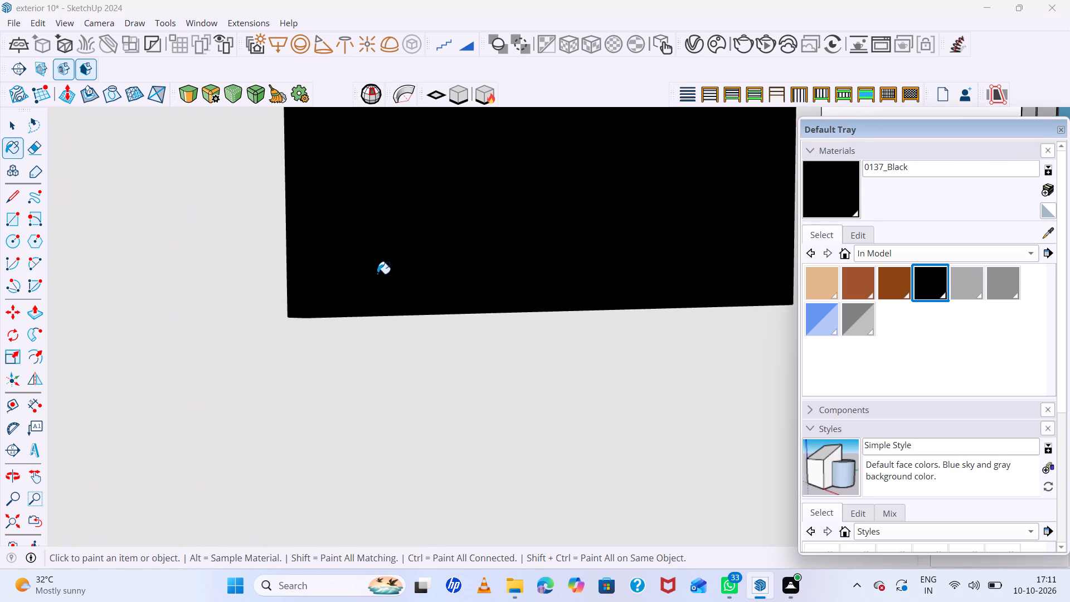
middle_drag(367, 292, 367, 195)
scroll(359, 302, up, 6)
click(325, 342)
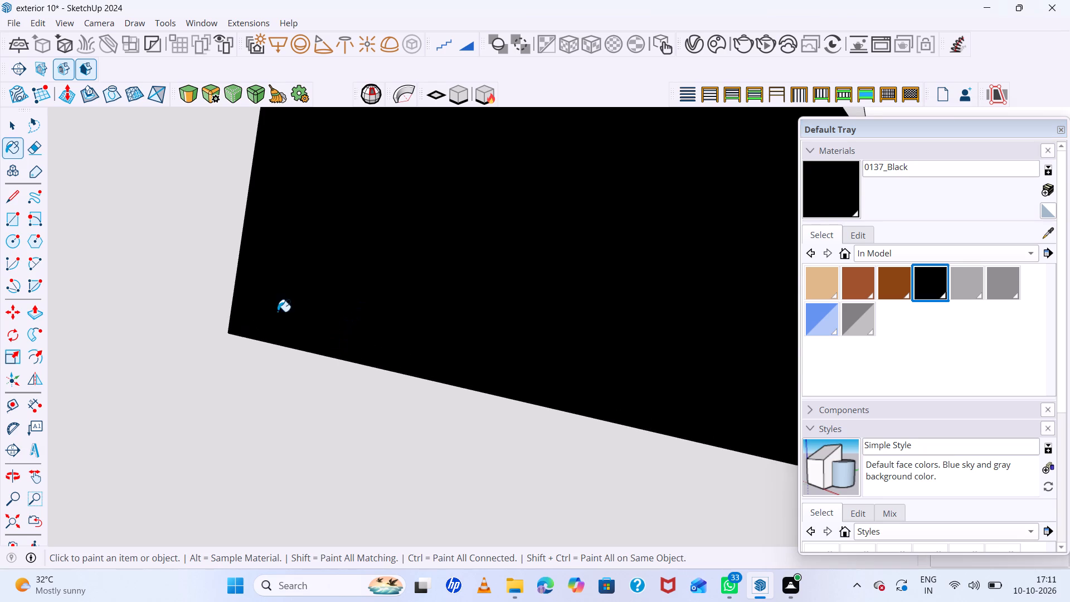
Paint the panel's remaining side edge, nearest the glazed door, with 0137_Black.
scroll(274, 308, down, 7)
scroll(243, 203, down, 20)
scroll(243, 203, down, 1)
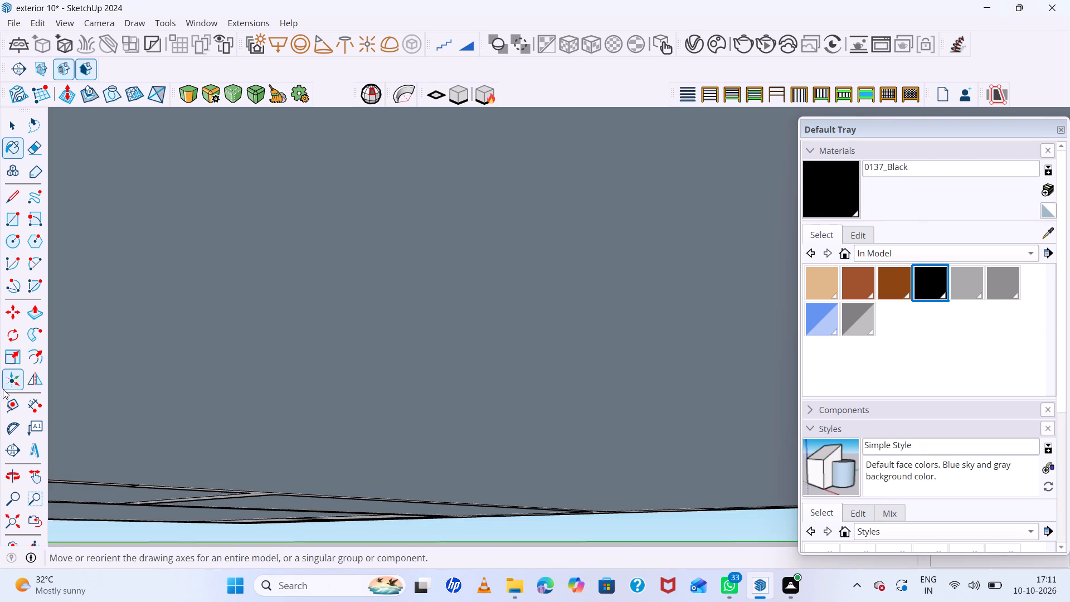
click(12, 522)
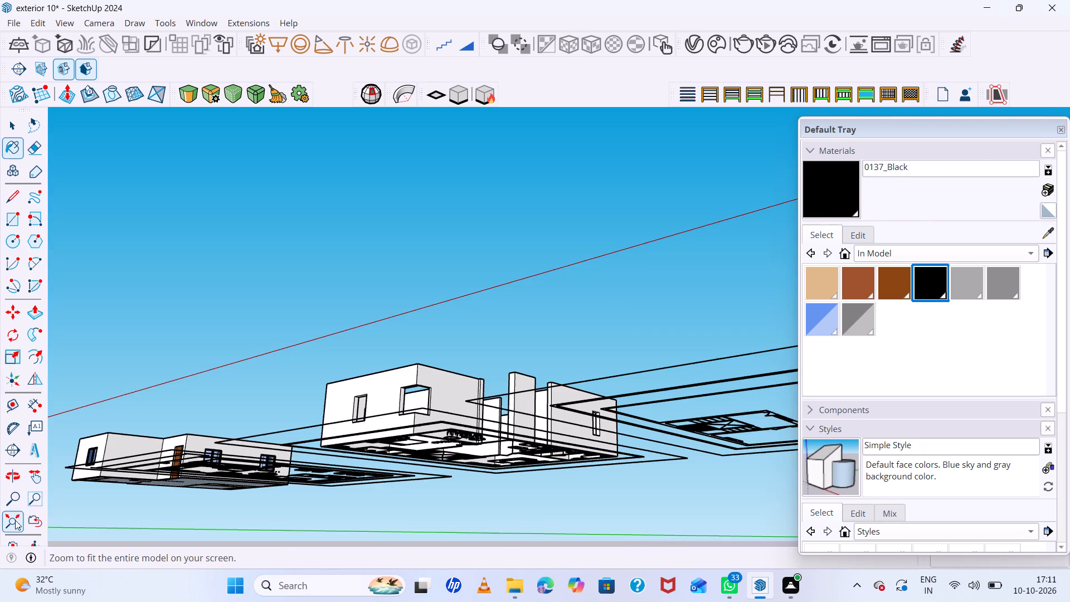
middle_drag(440, 367, 460, 441)
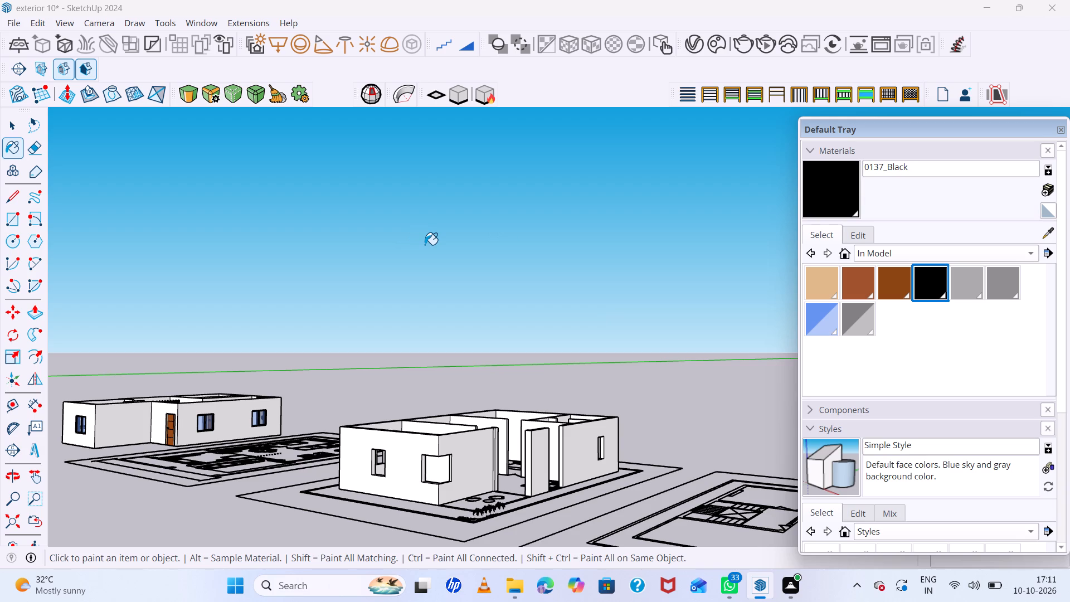
scroll(402, 395, down, 6)
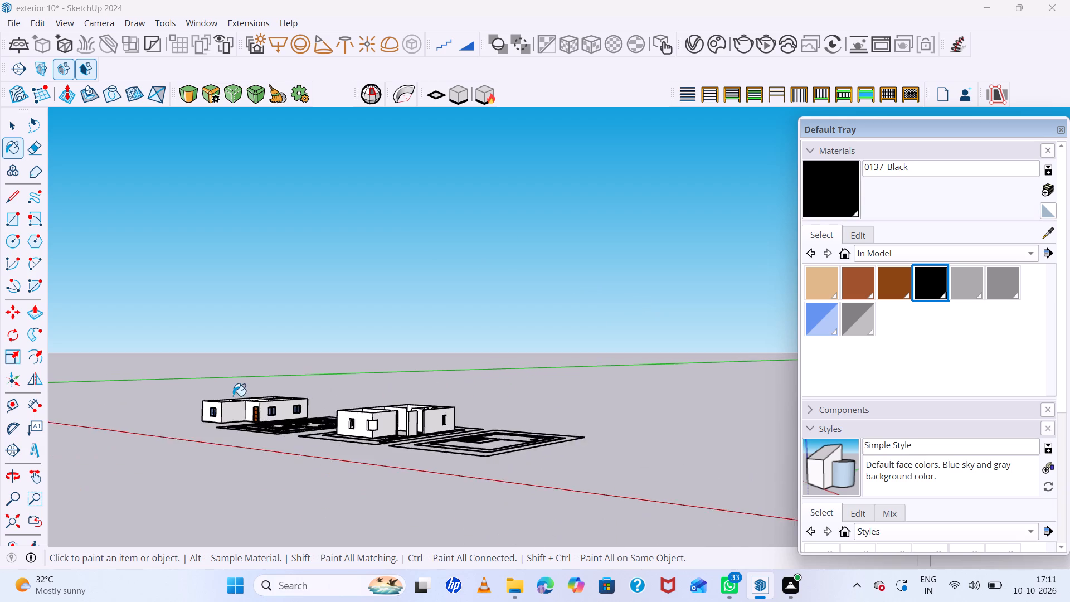
scroll(233, 396, up, 20)
scroll(233, 396, up, 7)
middle_drag(343, 420, 309, 480)
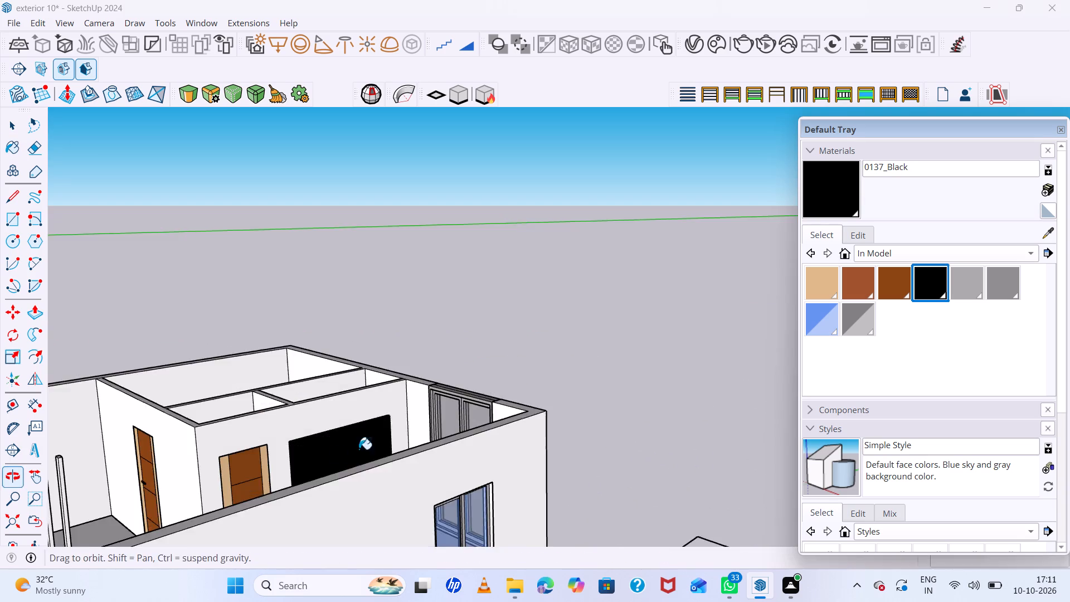
scroll(385, 430, up, 17)
middle_drag(436, 438, 358, 473)
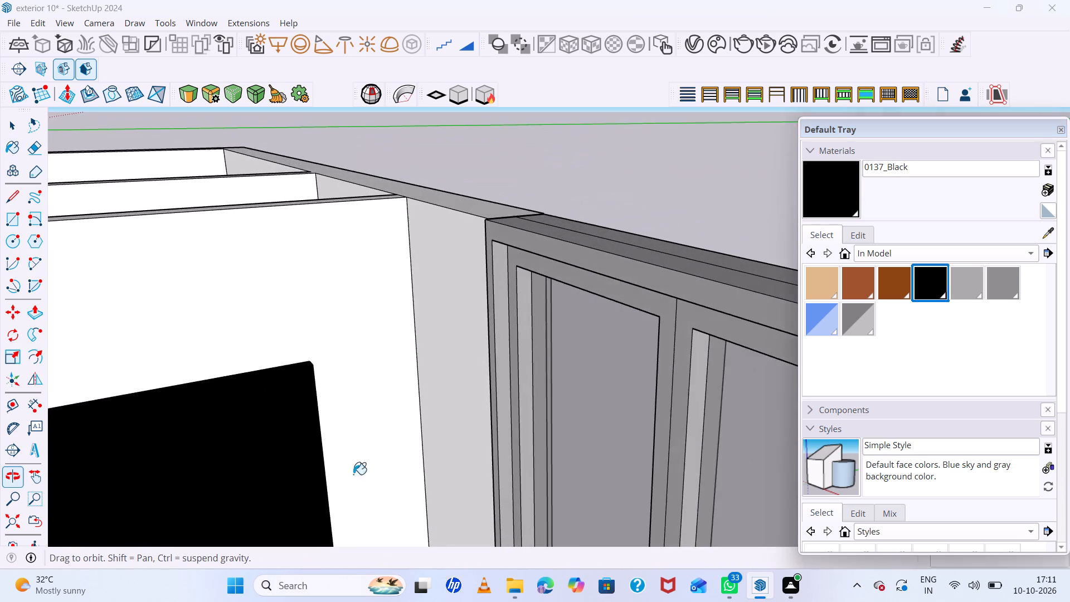
scroll(328, 435, up, 12)
middle_drag(349, 401, 260, 431)
scroll(236, 390, up, 5)
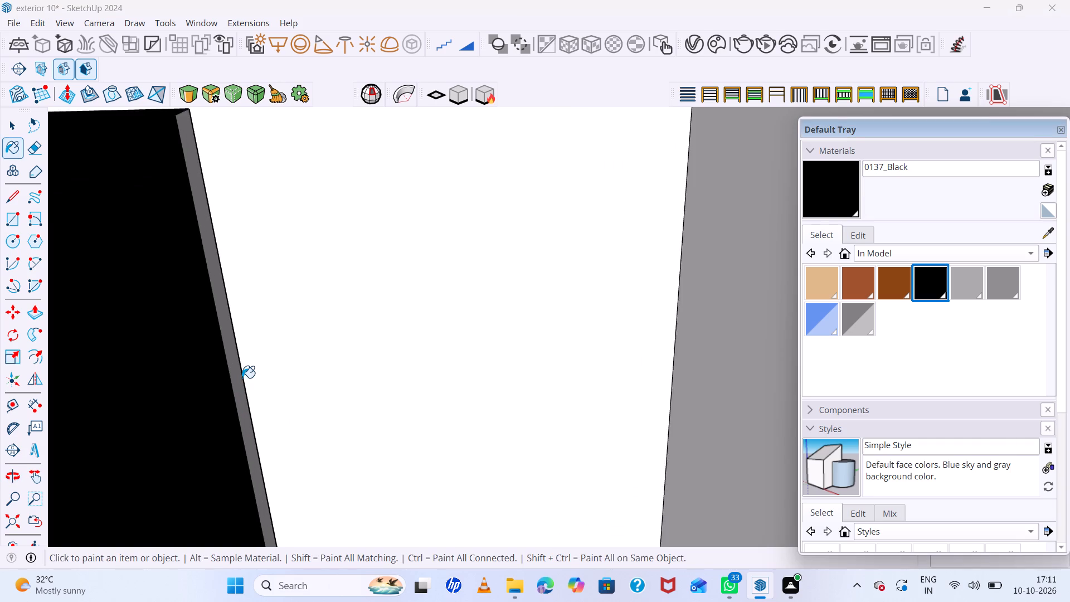
scroll(242, 378, up, 1)
click(243, 373)
click(237, 375)
scroll(241, 374, down, 18)
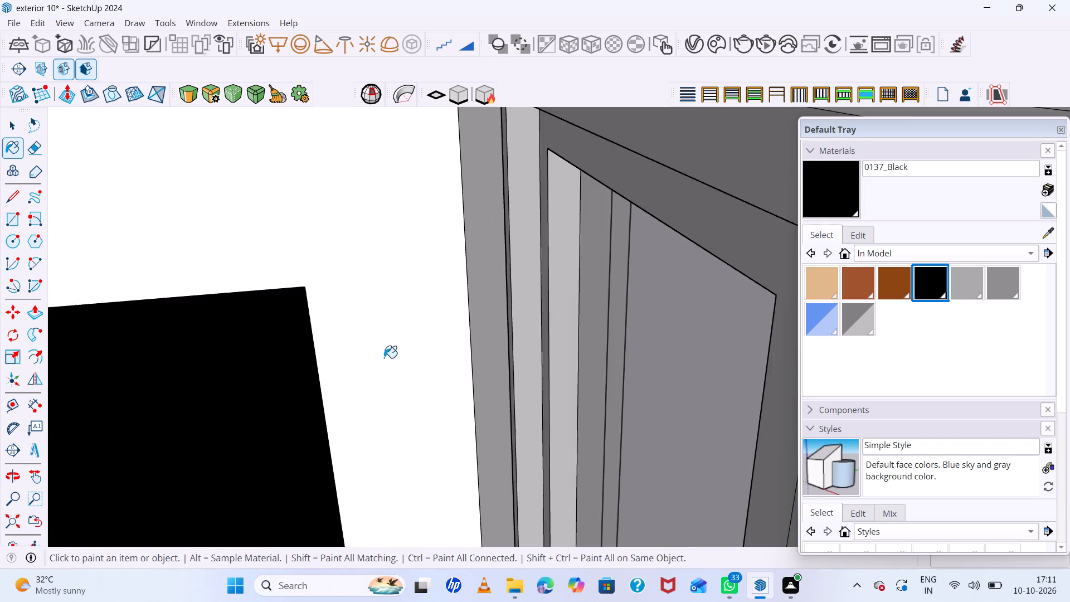
scroll(384, 358, down, 20)
scroll(384, 358, down, 1)
scroll(416, 367, up, 1)
middle_drag(483, 366, 569, 343)
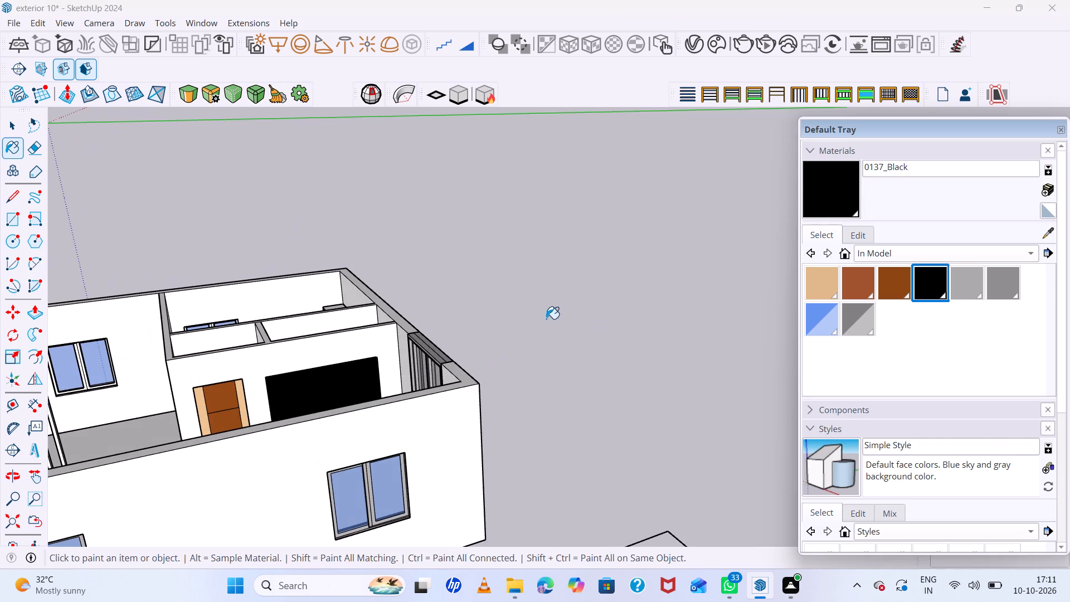
key(space)
click(546, 319)
Compare the 3D house with the adjacent floor plan, examining the living room around the black wall panel.
scroll(439, 326, up, 6)
middle_drag(439, 326, 557, 336)
scroll(532, 303, down, 8)
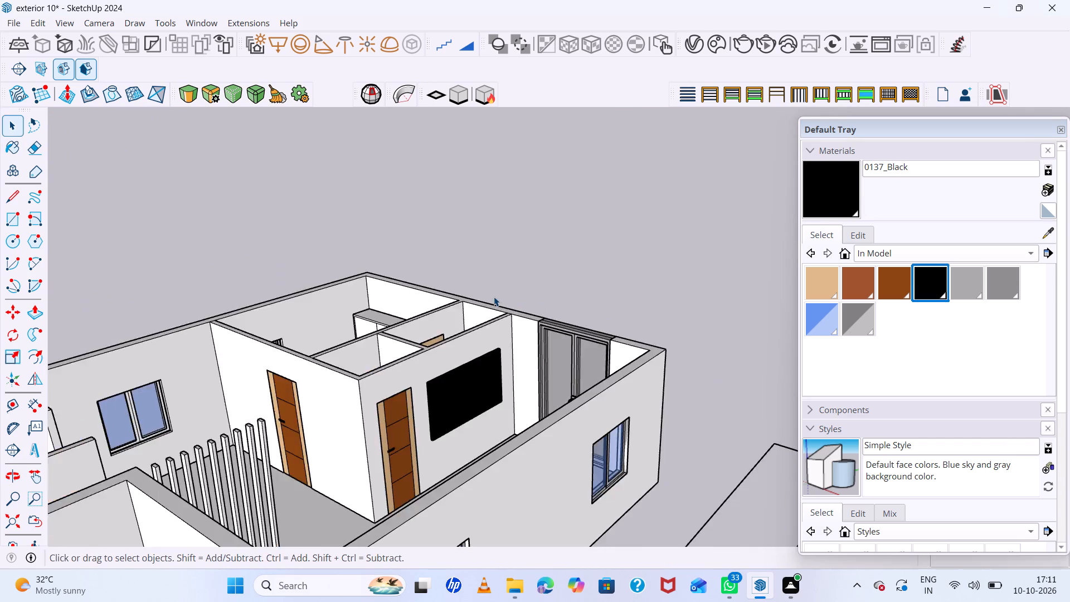
scroll(494, 297, down, 6)
scroll(525, 343, up, 1)
middle_drag(523, 349, 532, 383)
scroll(532, 383, down, 1)
scroll(514, 351, up, 6)
middle_drag(514, 344, 585, 389)
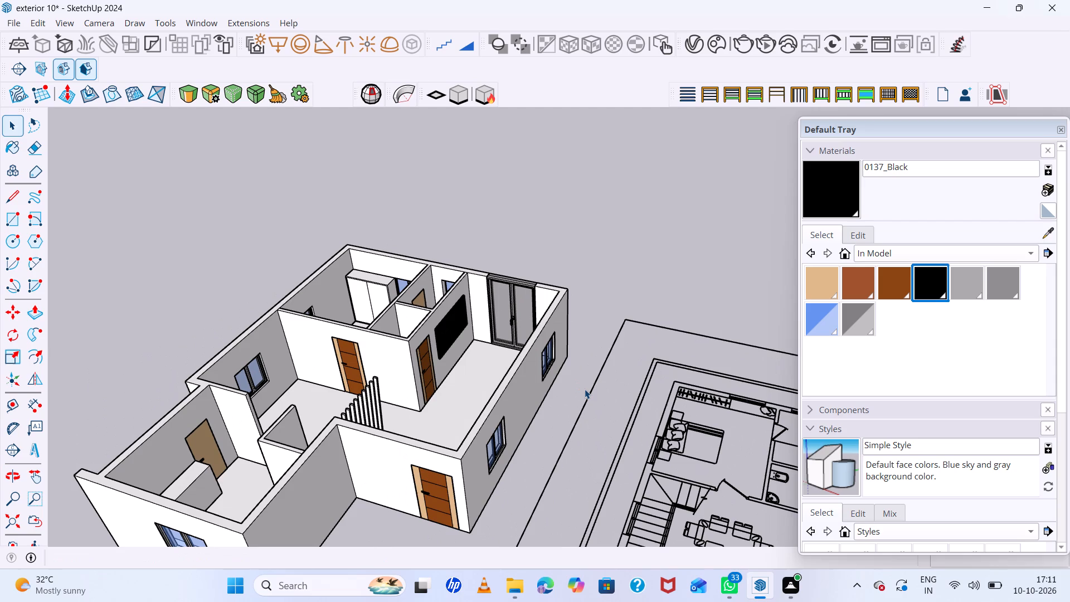
scroll(505, 340, down, 2)
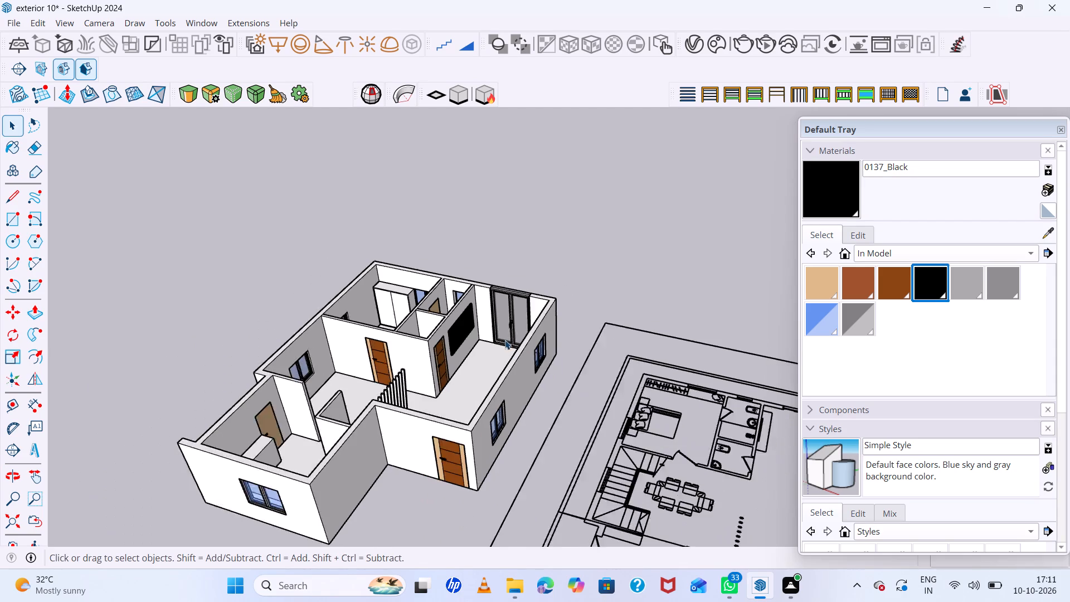
scroll(505, 340, down, 3)
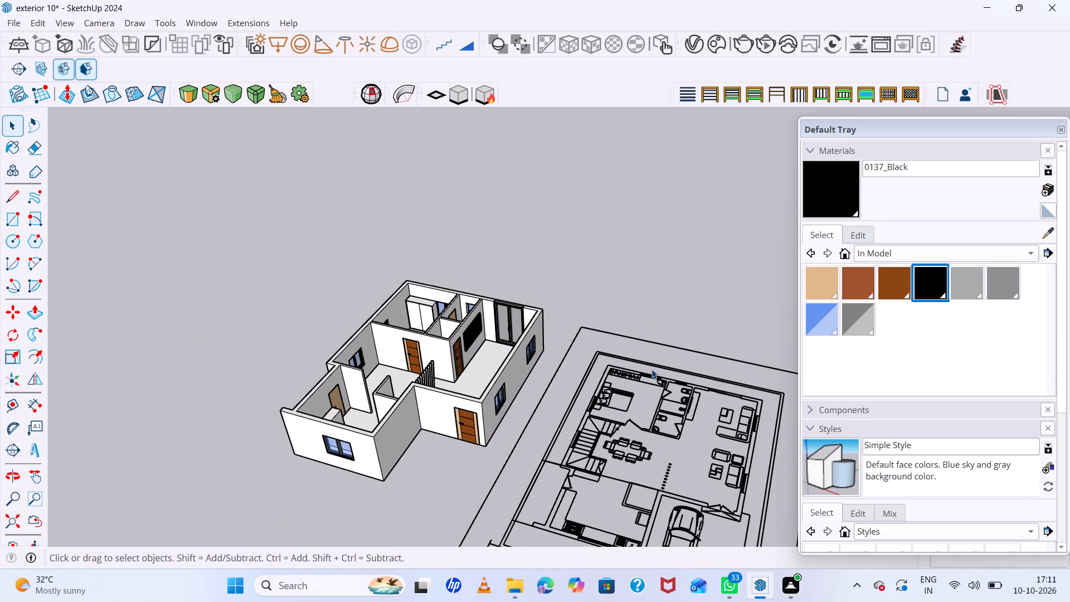
scroll(651, 369, up, 3)
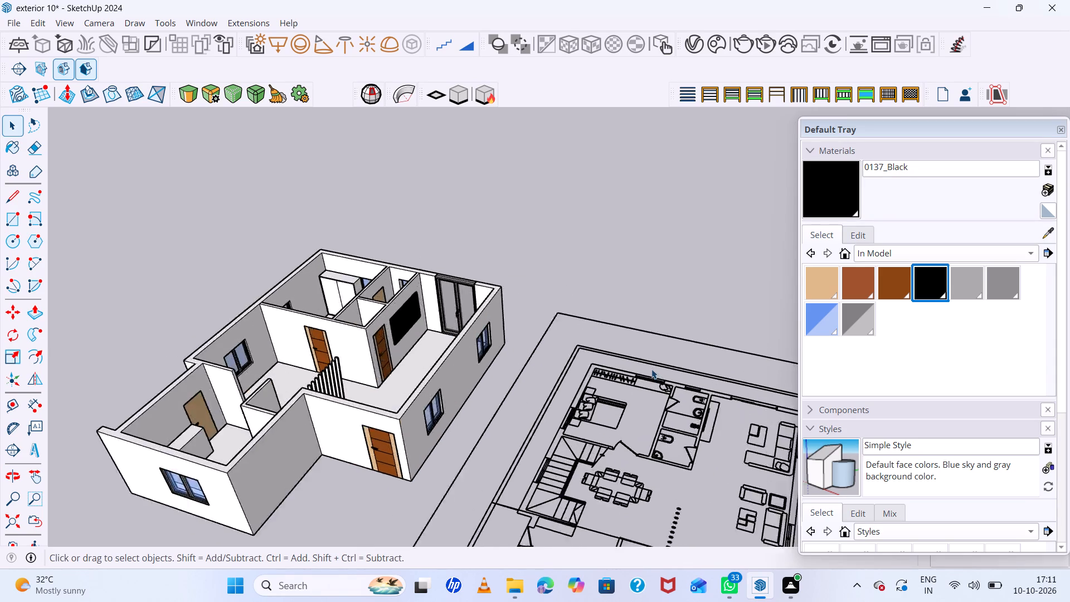
scroll(651, 369, up, 3)
scroll(533, 344, down, 7)
middle_drag(471, 342, 427, 386)
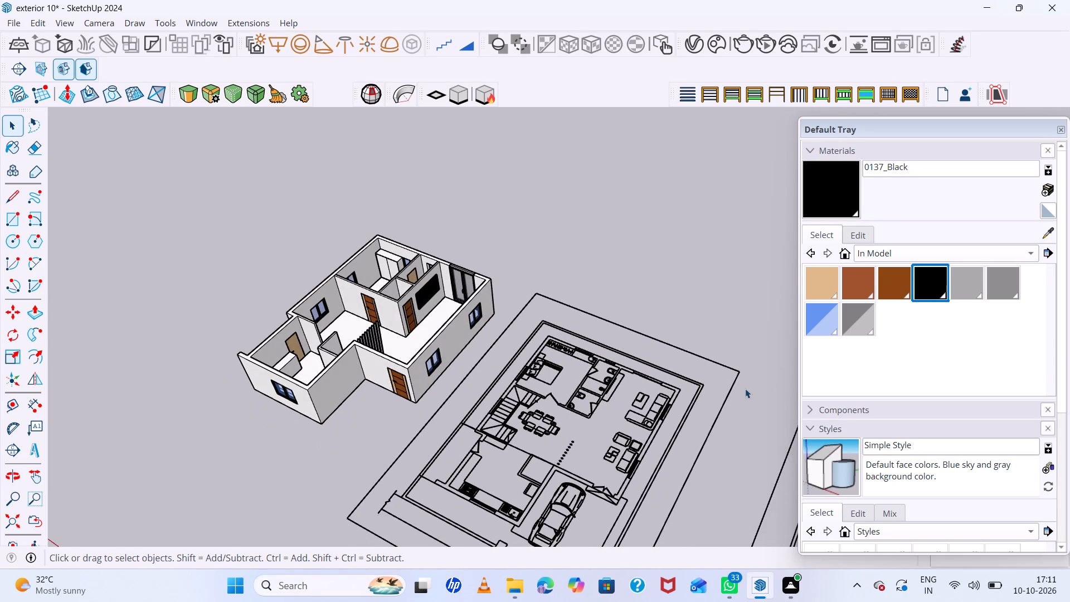
Draw a rectangle about 1' 3" by 7' 6" over the unit outlined along the bathroom wall in the floor plan's living room.
scroll(745, 389, up, 5)
scroll(662, 410, up, 5)
middle_drag(634, 405, 435, 455)
scroll(354, 338, up, 2)
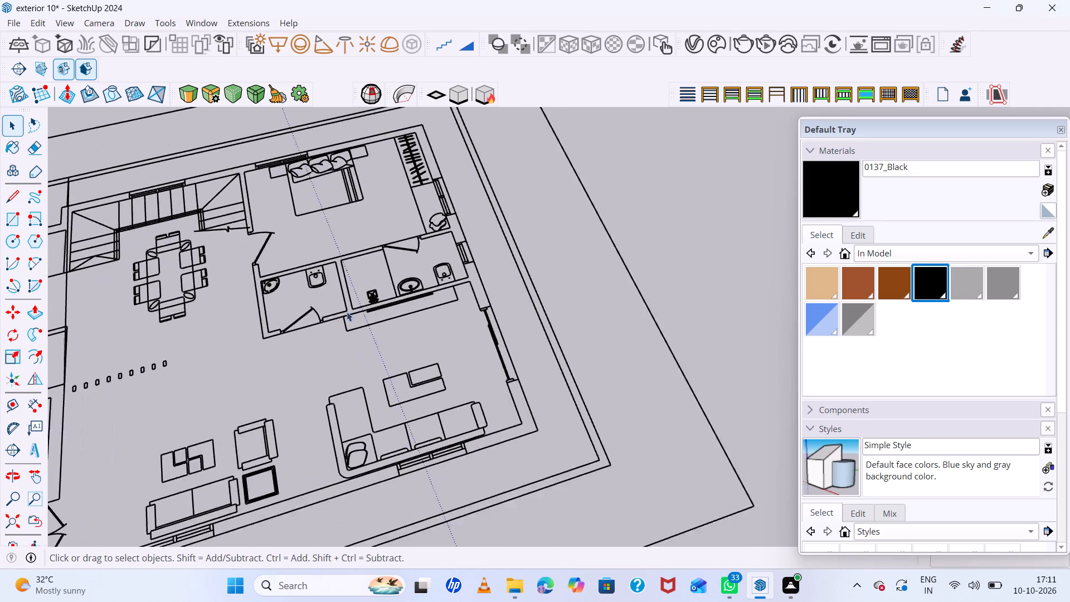
scroll(347, 312, up, 8)
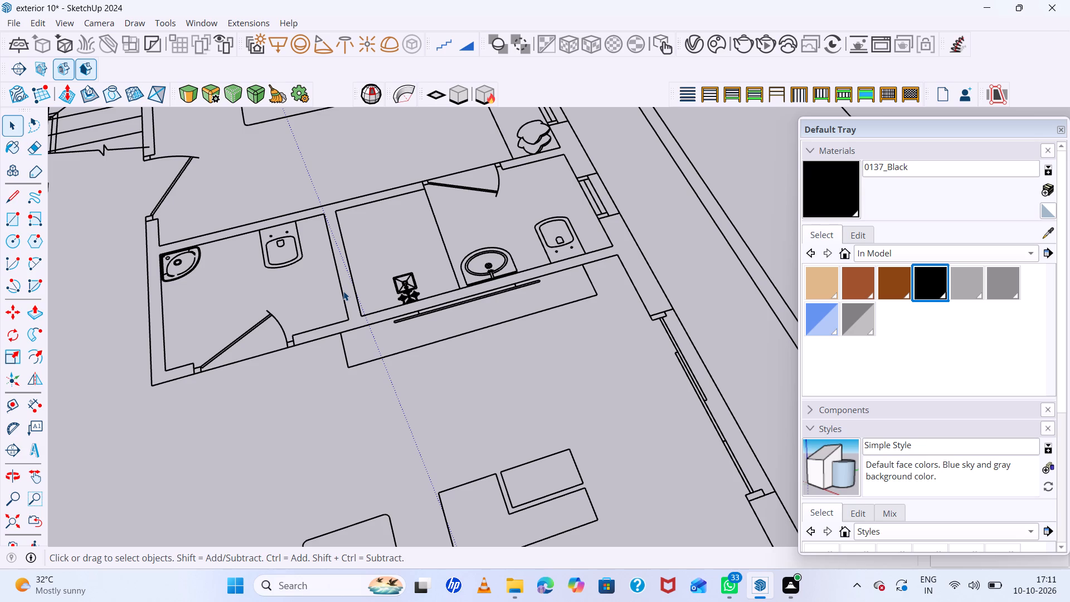
key(r)
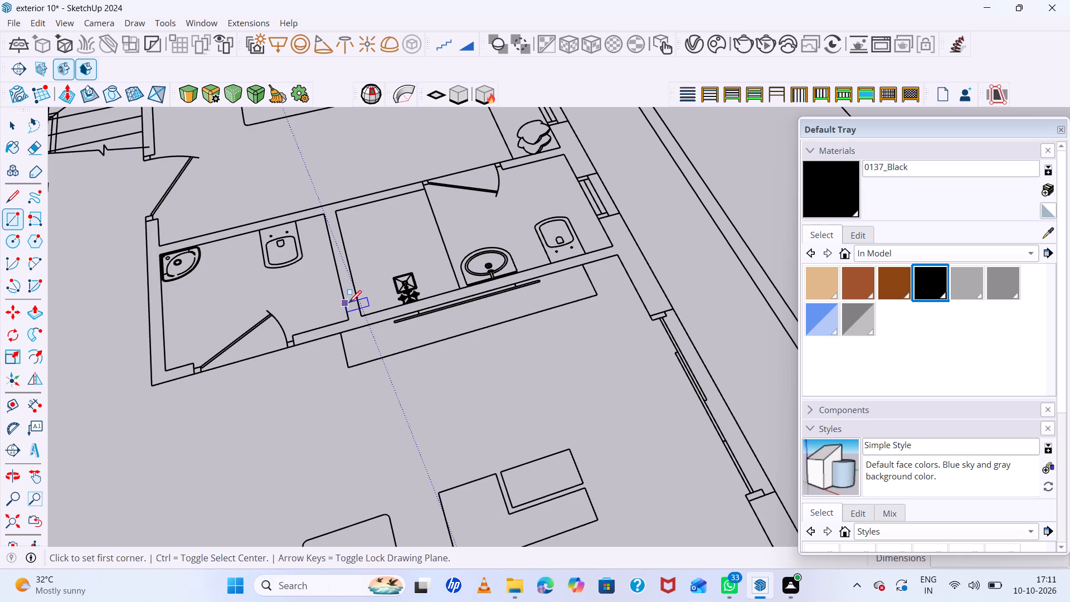
click(339, 334)
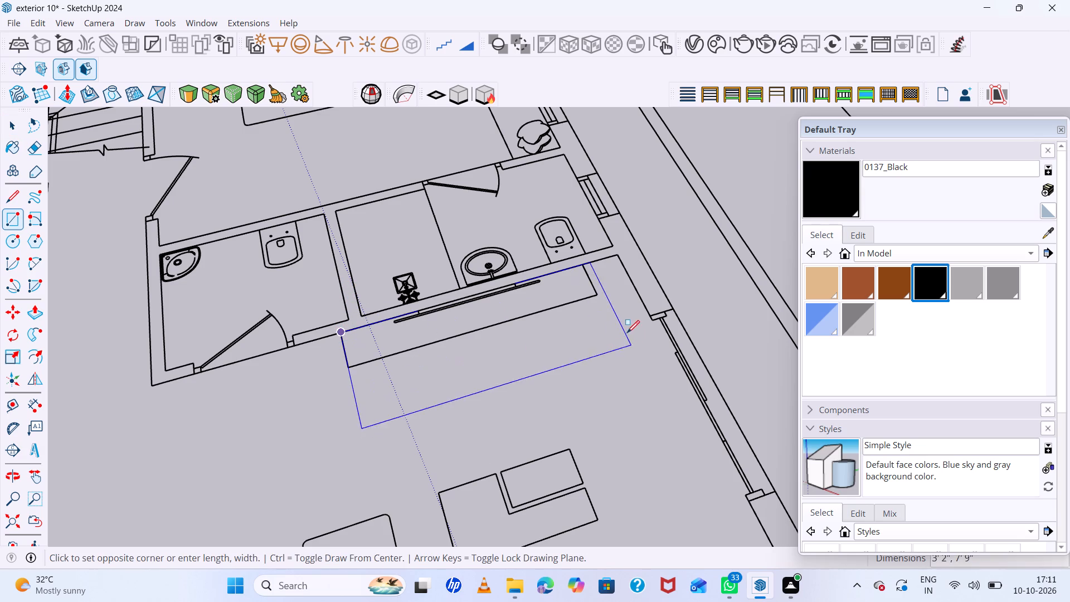
click(599, 296)
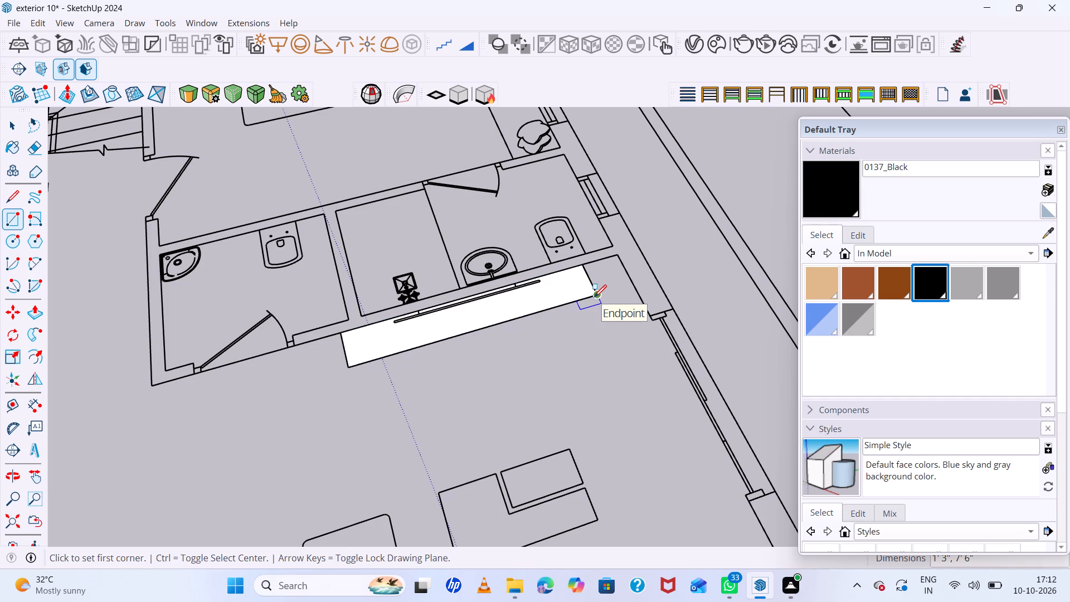
Extrude the unit's rectangle upward about 1' 7" and raise the block's top face about 1" more.
key(p)
click(581, 287)
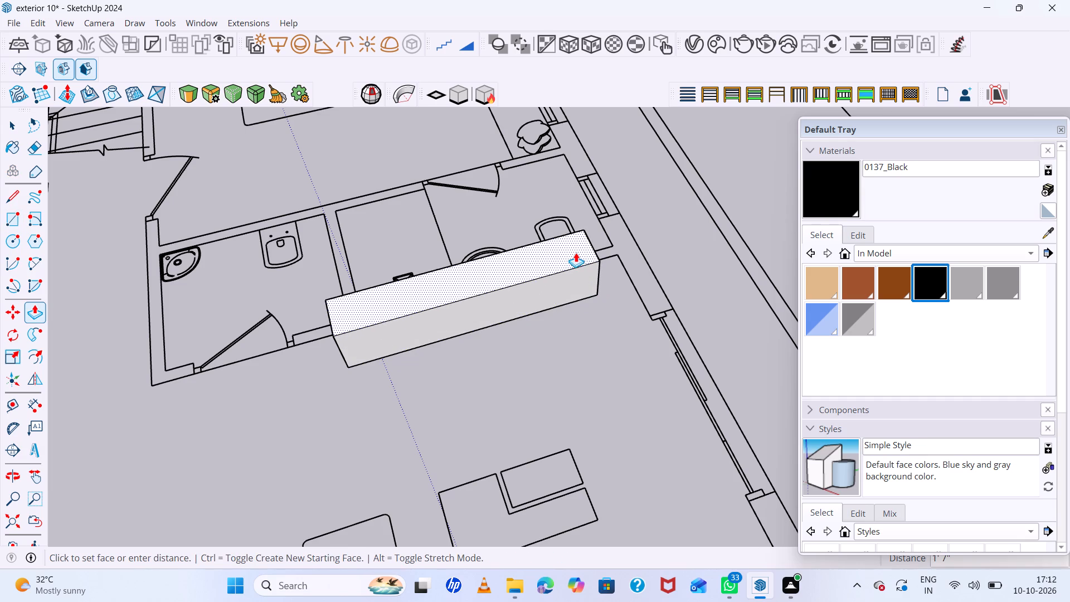
click(576, 253)
middle_drag(527, 288, 566, 207)
scroll(535, 276, up, 1)
scroll(470, 300, up, 5)
middle_drag(481, 275, 504, 217)
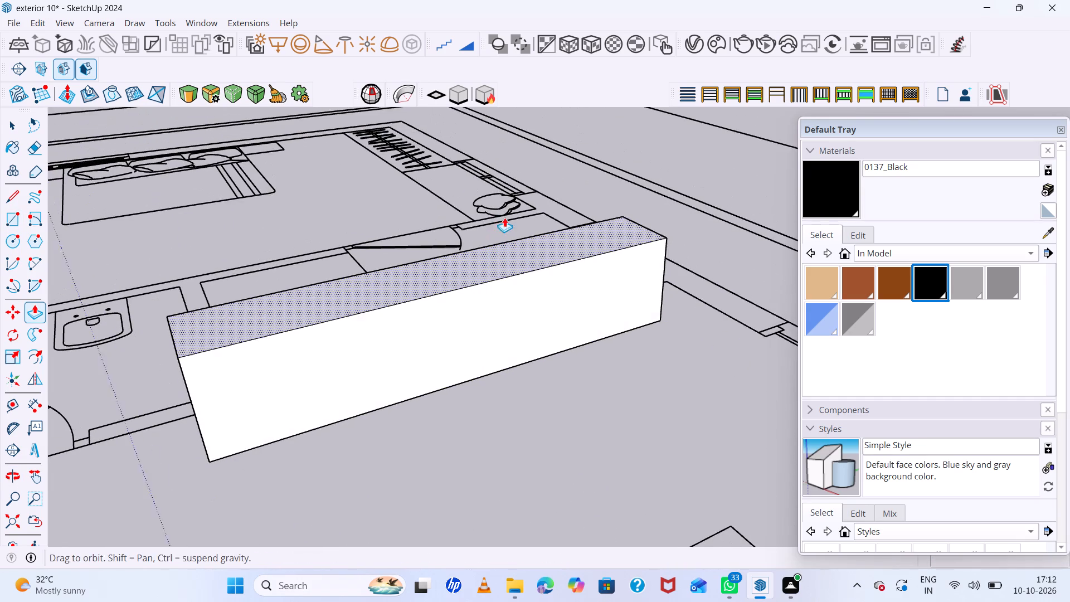
click(395, 295)
click(395, 292)
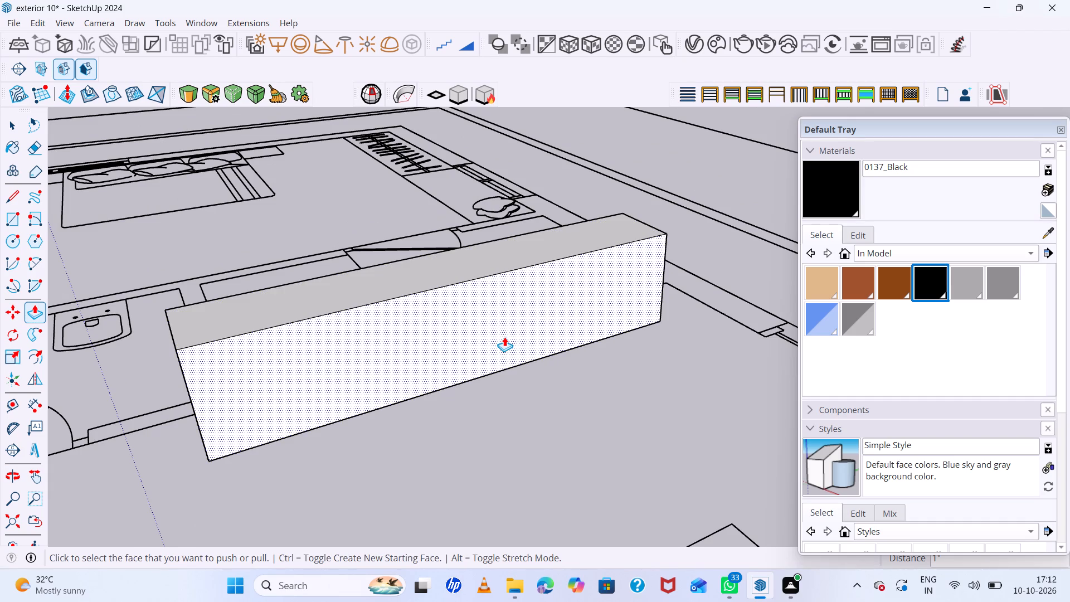
key(space)
double_click(599, 386)
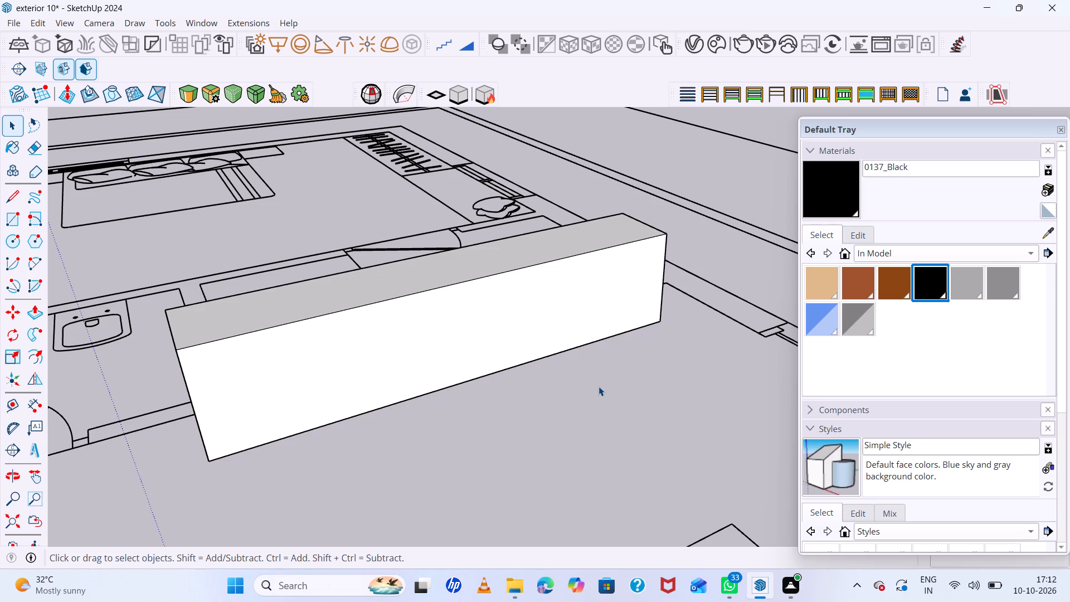
Offset the outline of the unit's long front face inward by about 1".
scroll(599, 386, up, 4)
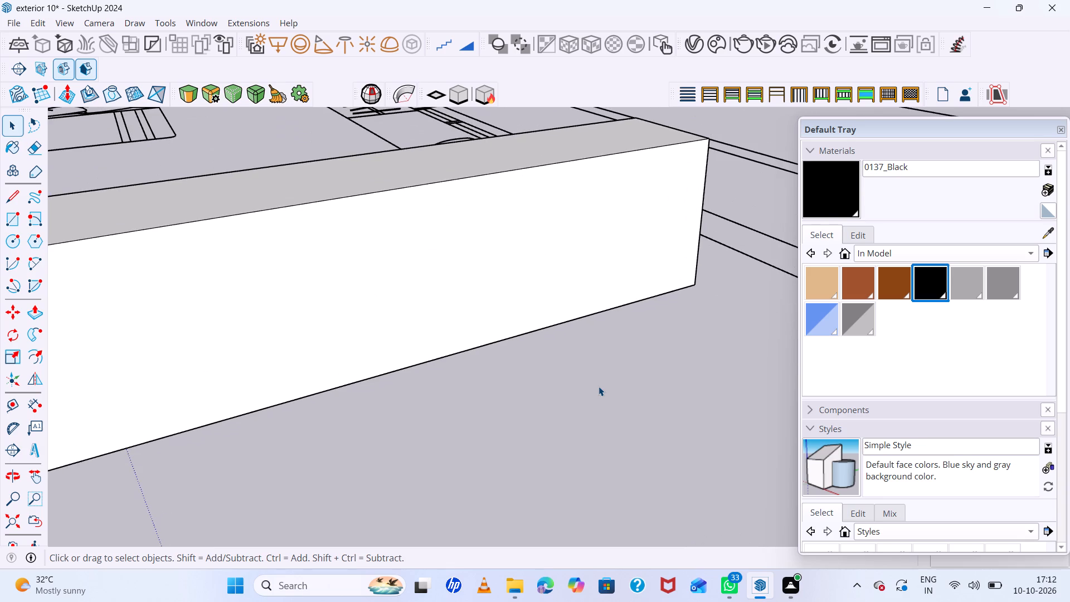
scroll(599, 386, down, 7)
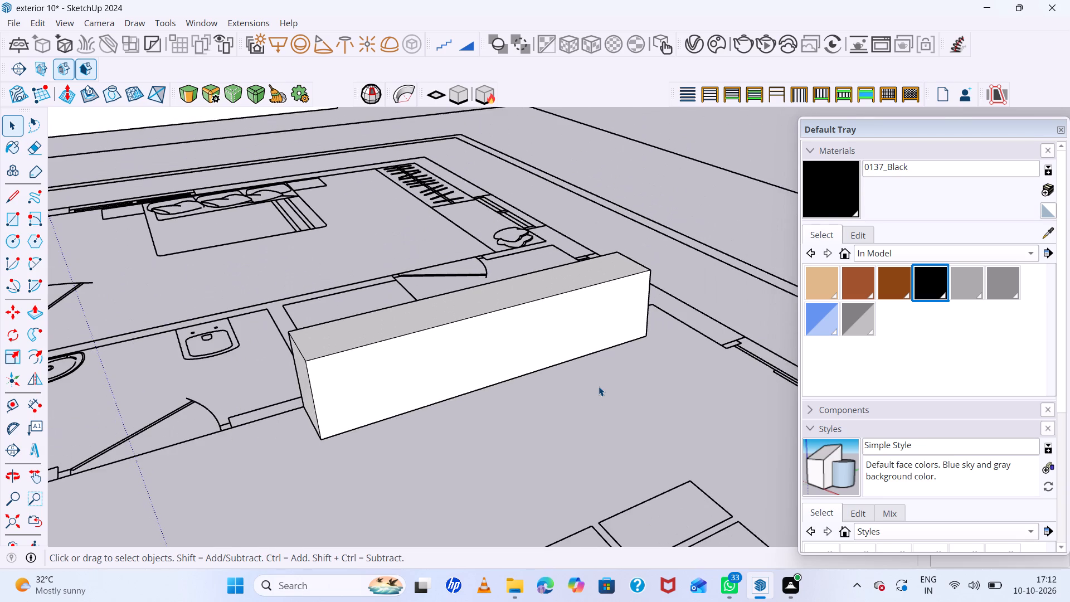
click(441, 364)
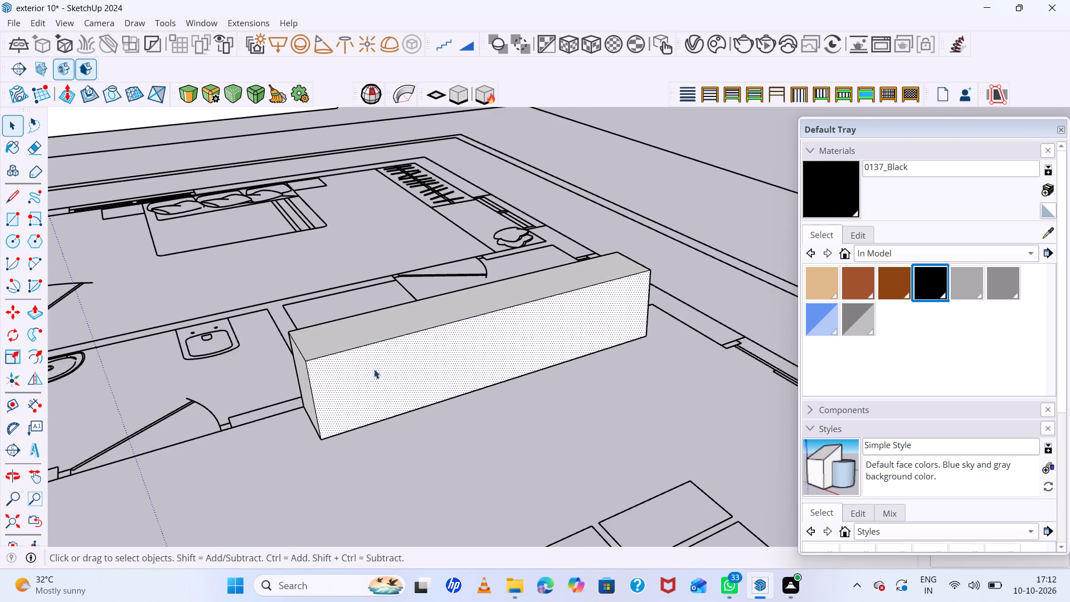
scroll(371, 369, up, 2)
middle_drag(371, 369, 432, 353)
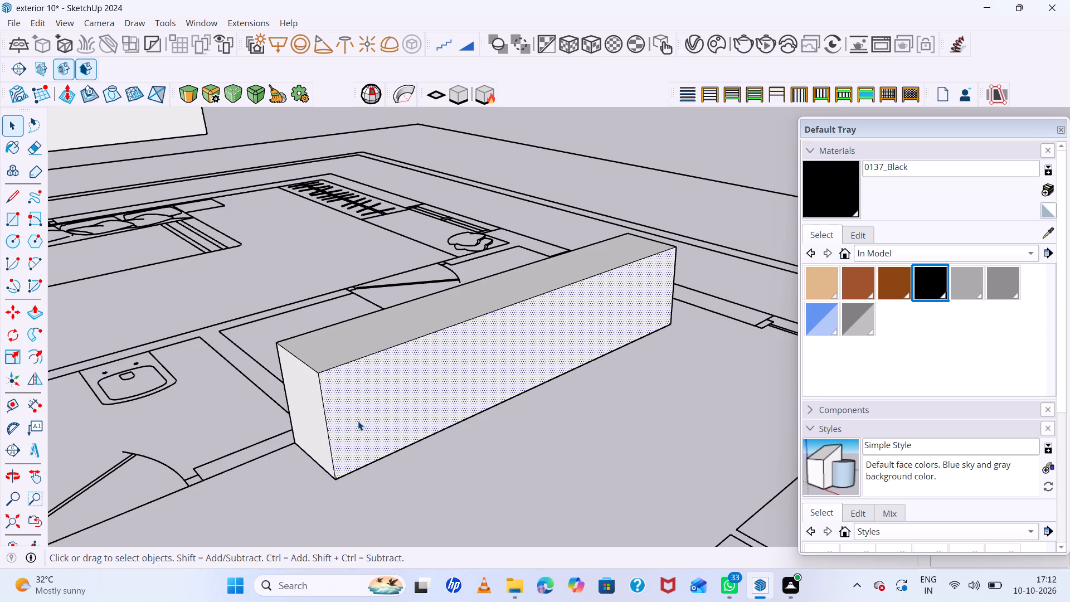
key(f)
click(329, 426)
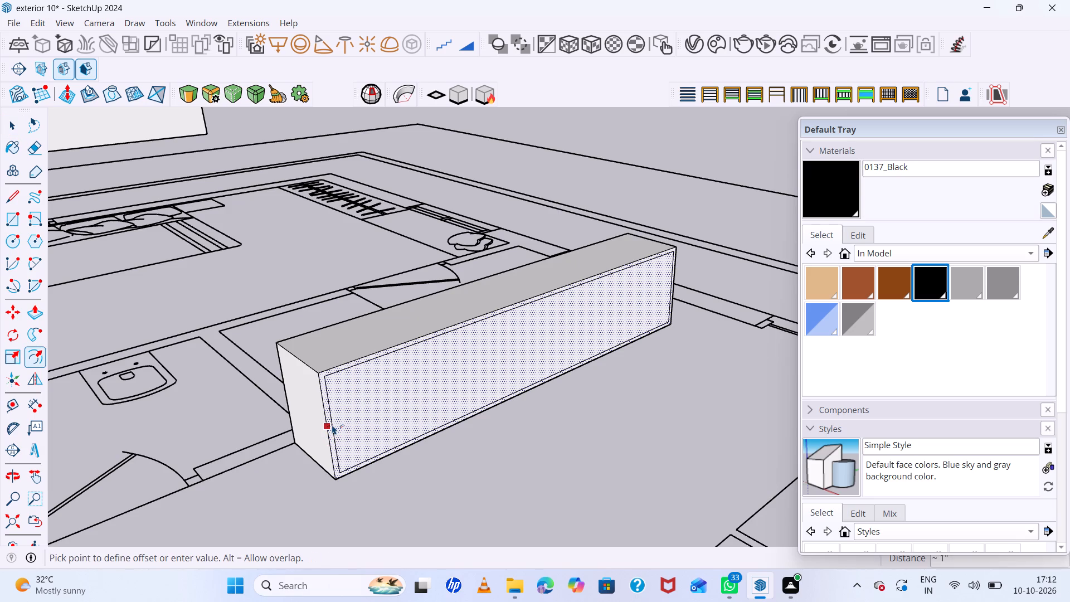
scroll(332, 425, up, 3)
click(332, 428)
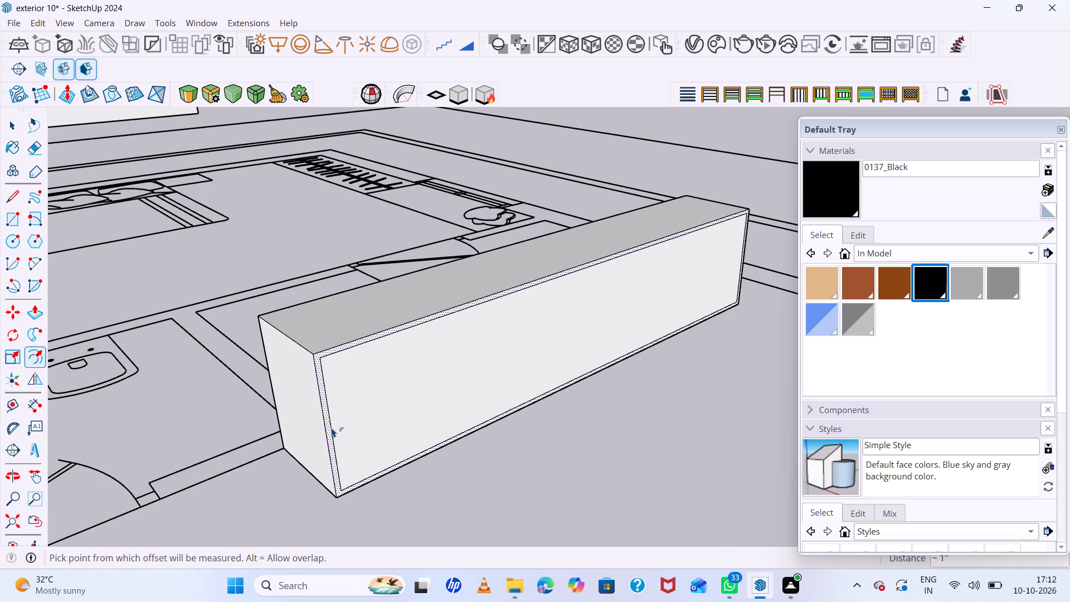
key(space)
scroll(410, 376, down, 5)
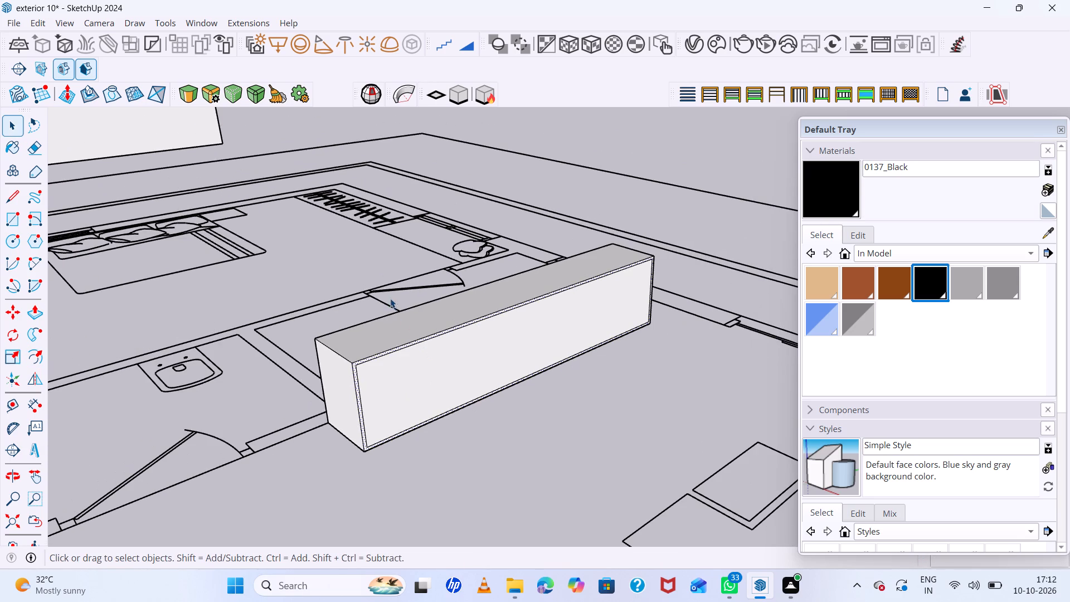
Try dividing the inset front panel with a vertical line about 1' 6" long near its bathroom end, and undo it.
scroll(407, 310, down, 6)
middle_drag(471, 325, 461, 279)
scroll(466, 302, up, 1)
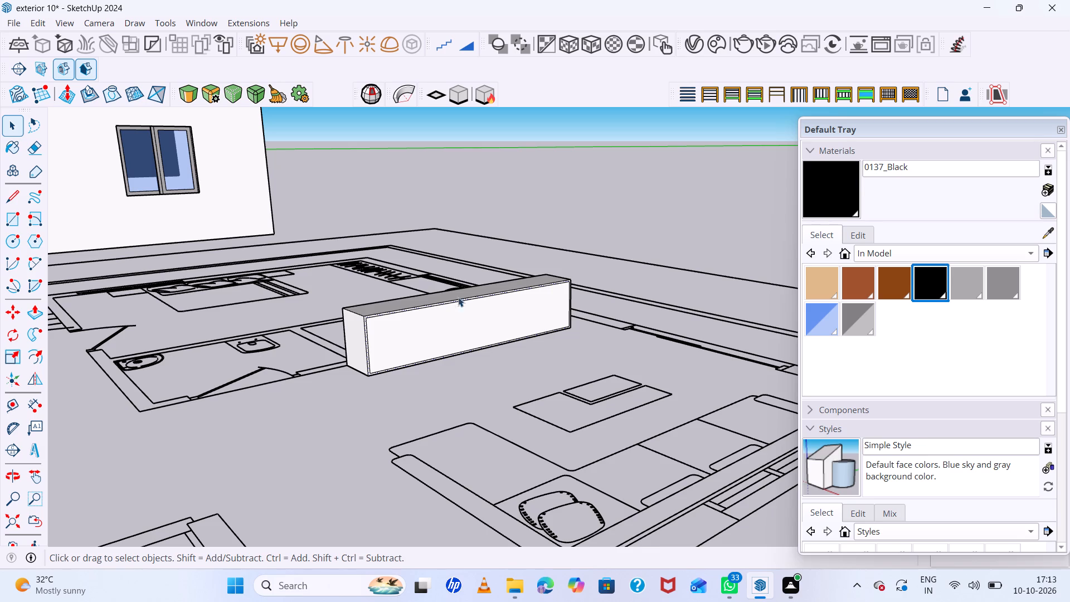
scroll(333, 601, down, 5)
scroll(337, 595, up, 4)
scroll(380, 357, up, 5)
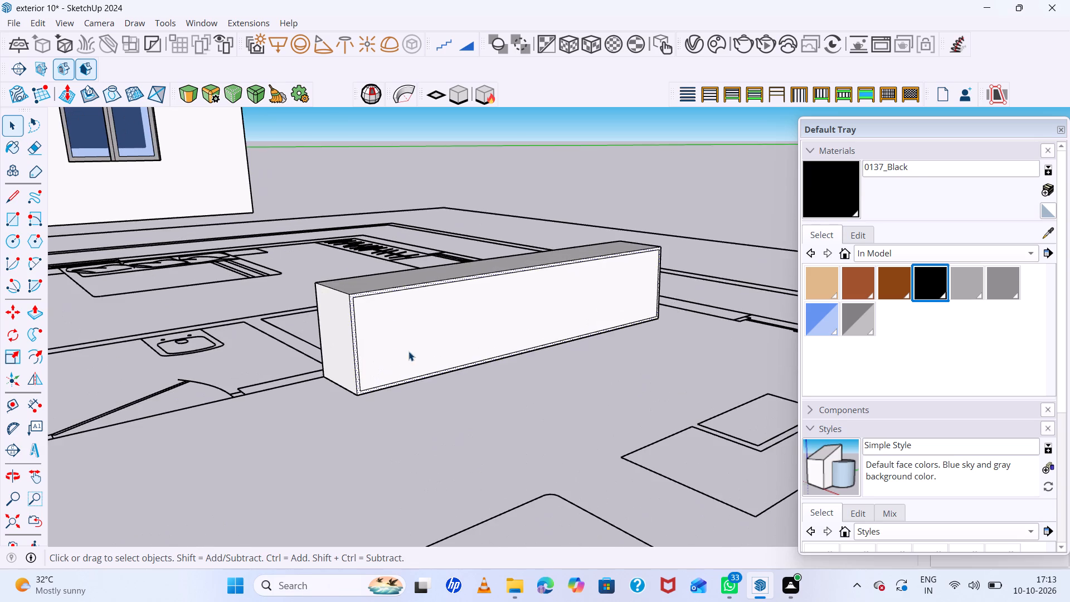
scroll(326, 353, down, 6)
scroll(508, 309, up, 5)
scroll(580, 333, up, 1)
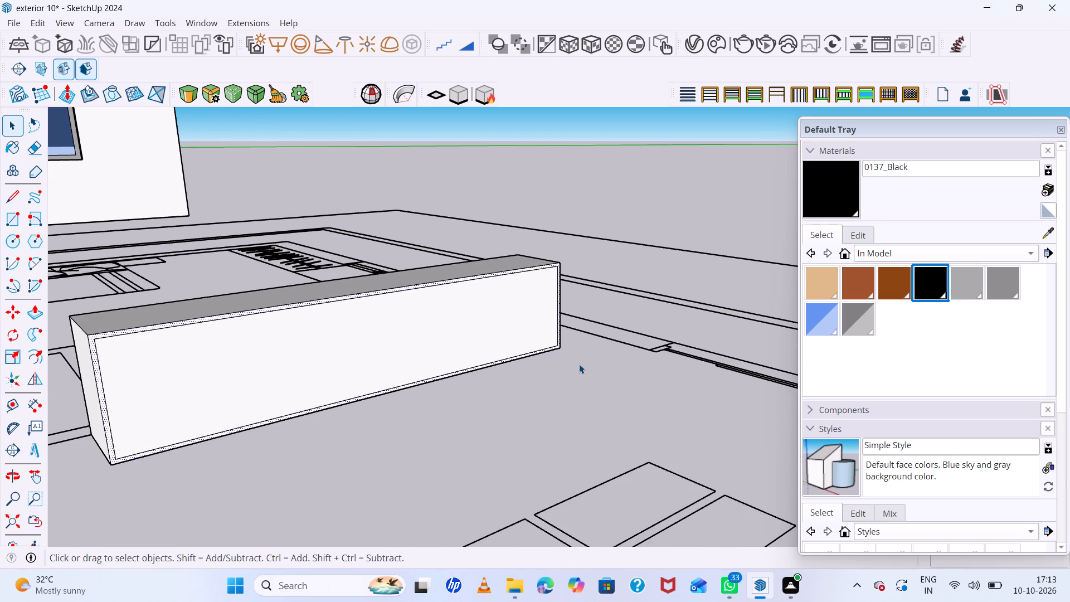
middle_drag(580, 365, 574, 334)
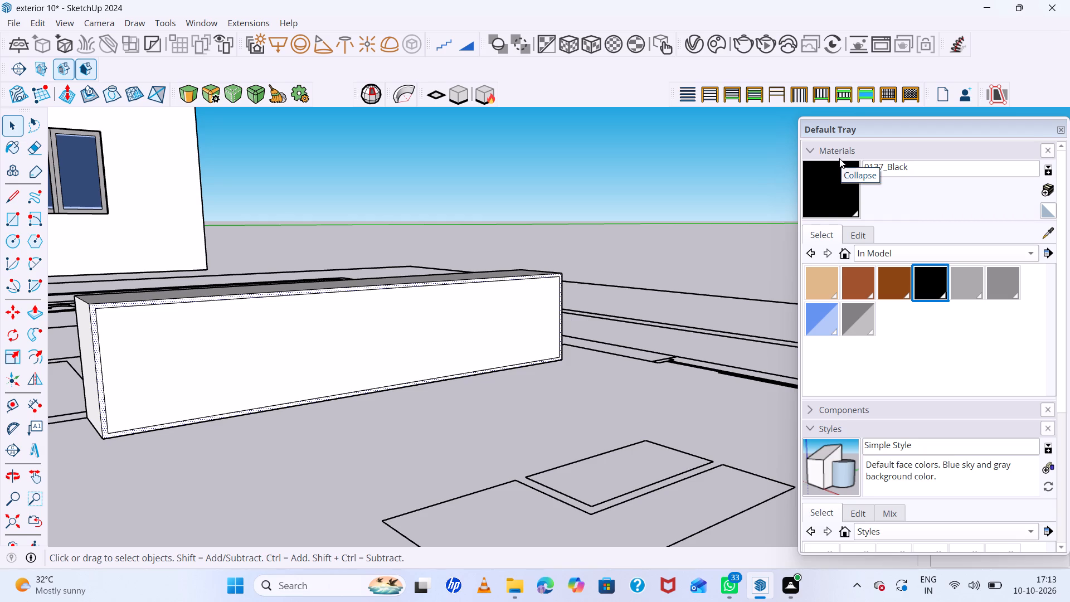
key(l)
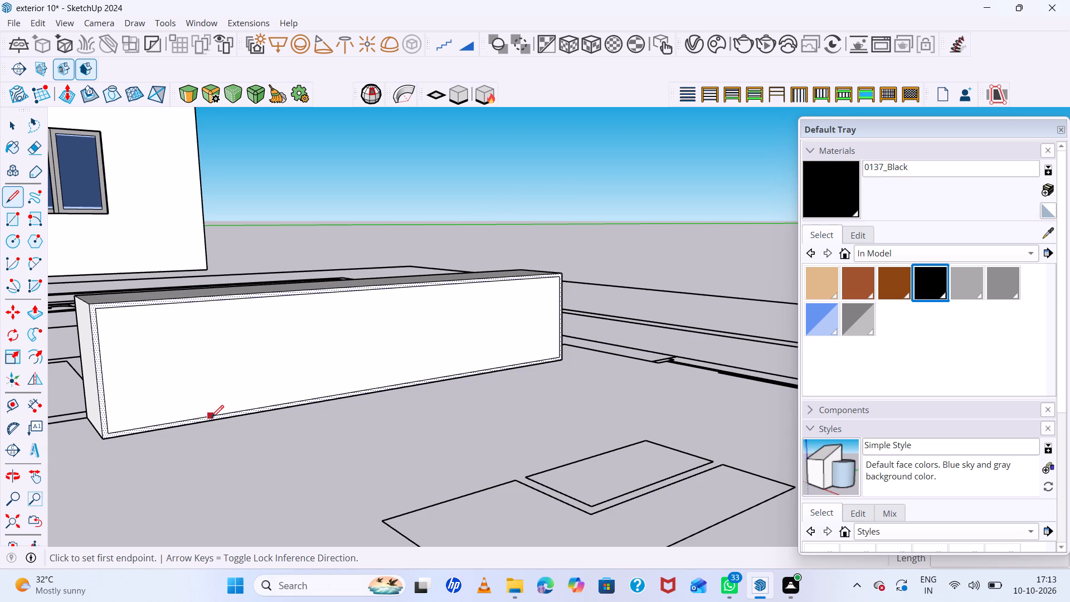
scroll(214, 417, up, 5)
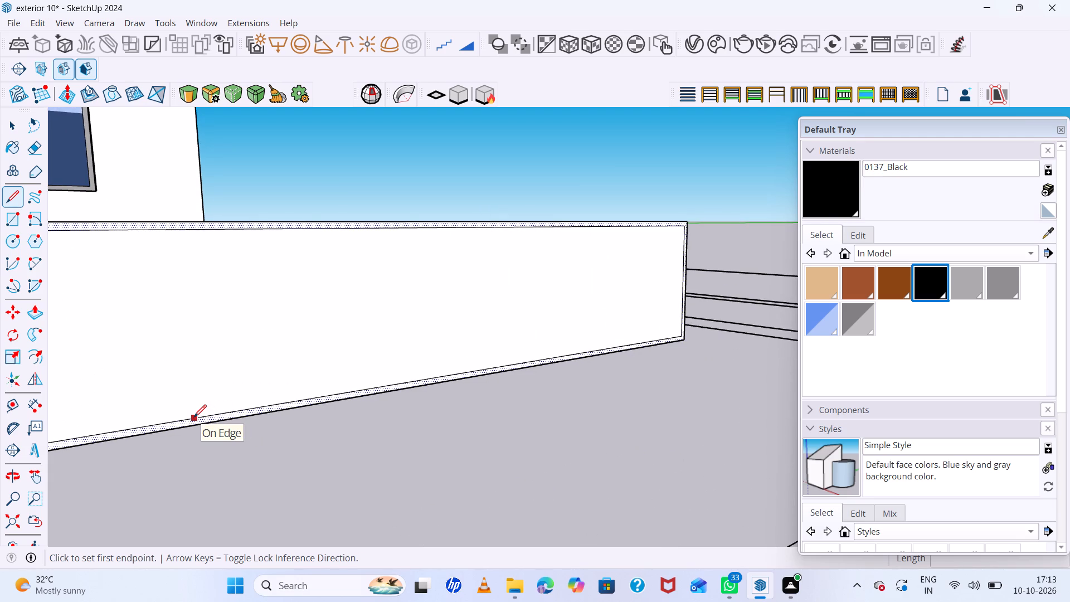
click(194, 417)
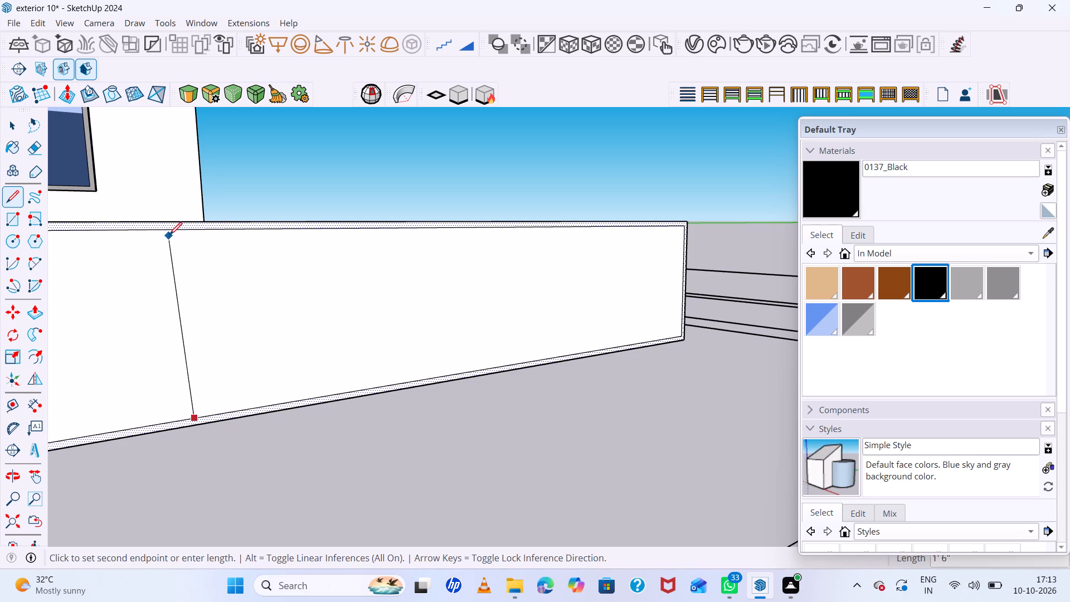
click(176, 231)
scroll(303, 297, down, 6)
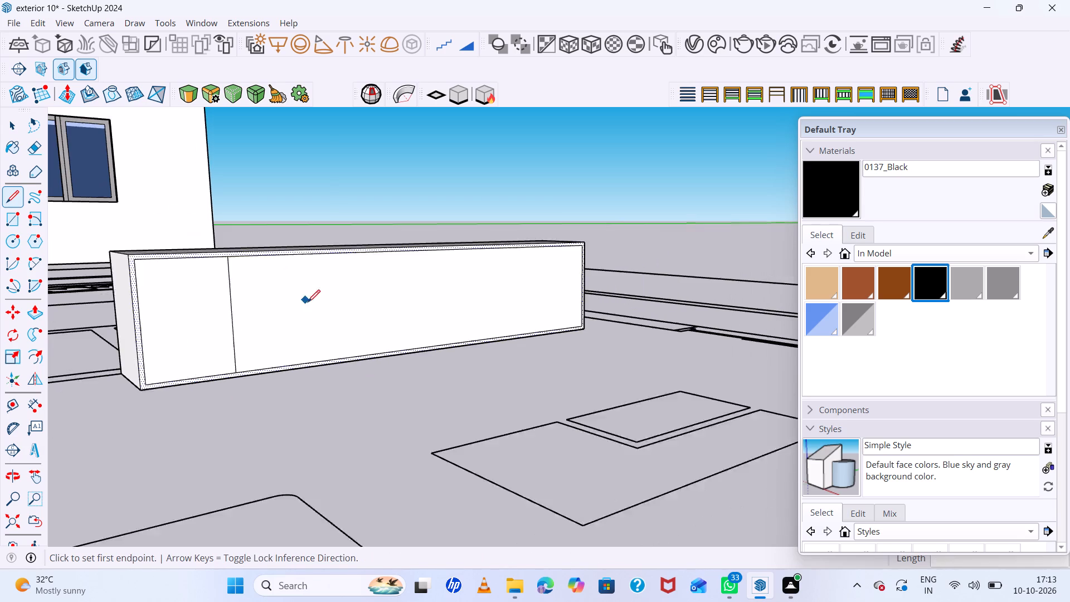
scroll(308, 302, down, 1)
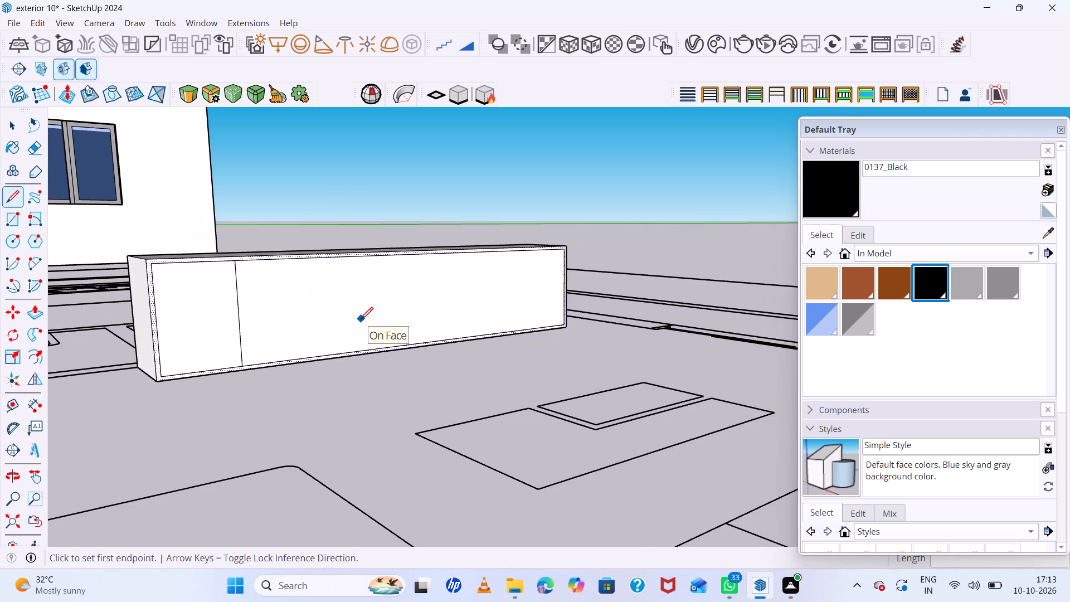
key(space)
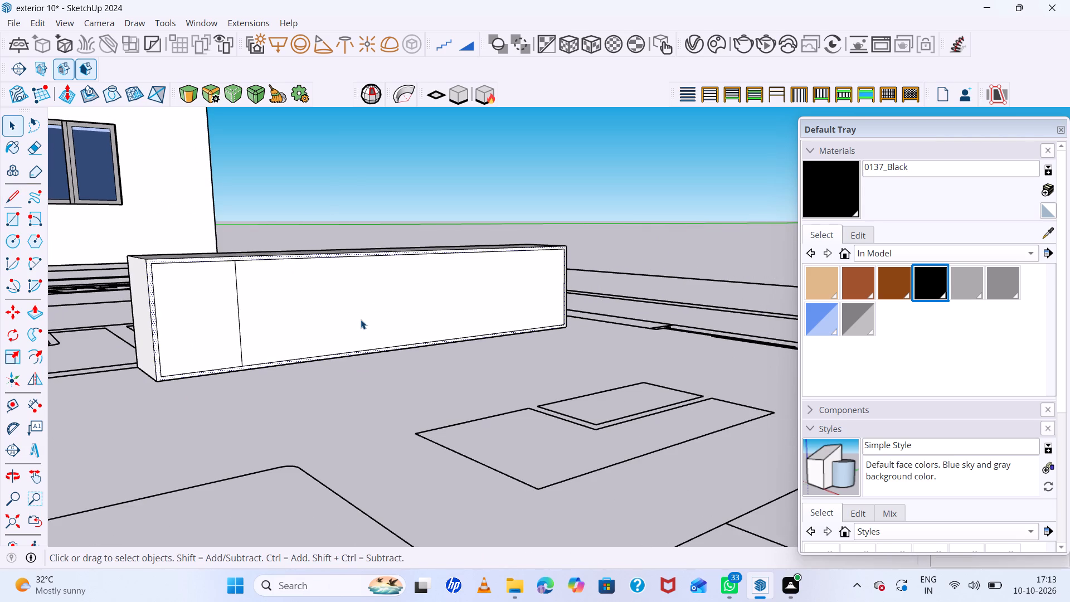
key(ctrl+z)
Copy the inset panel's vertical edge nearest the bathroom about 7' 5" to the opposite end, dividing the span into 4 equal parts.
key(space)
click(159, 334)
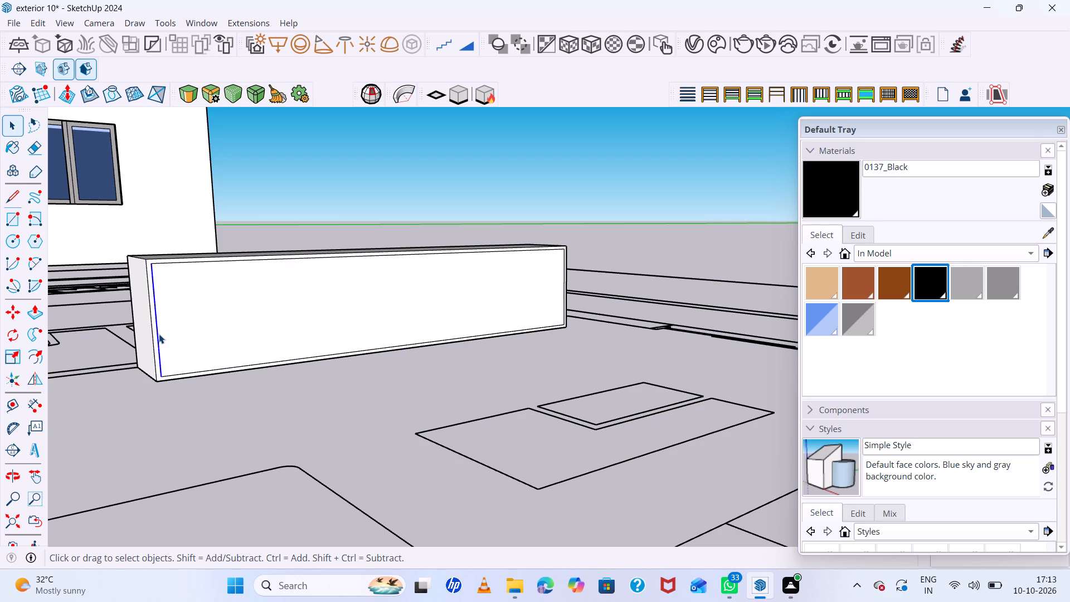
key(m)
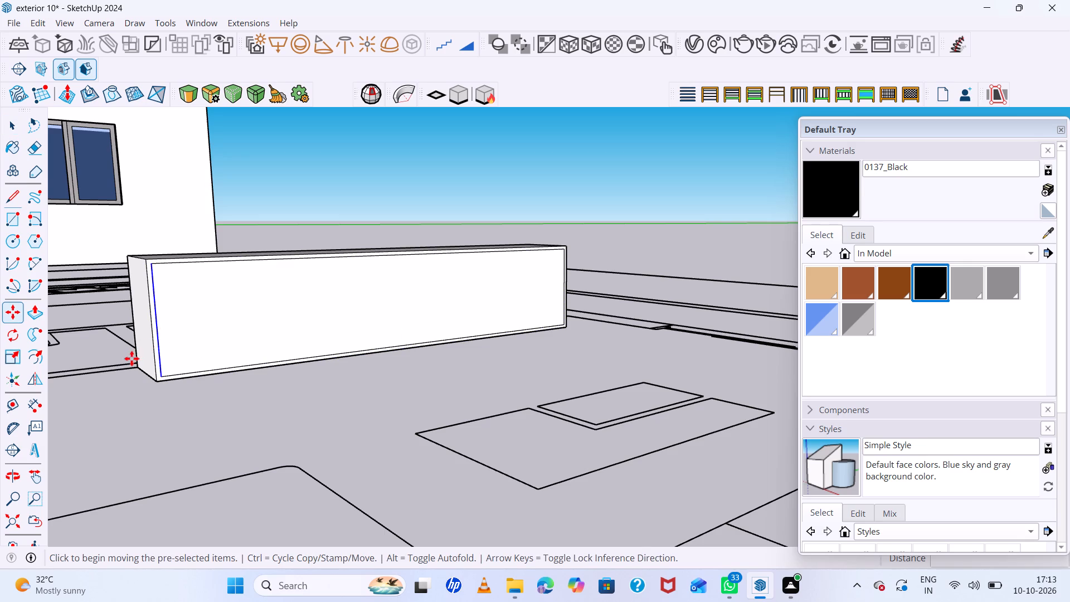
scroll(158, 358, up, 6)
scroll(167, 402, up, 4)
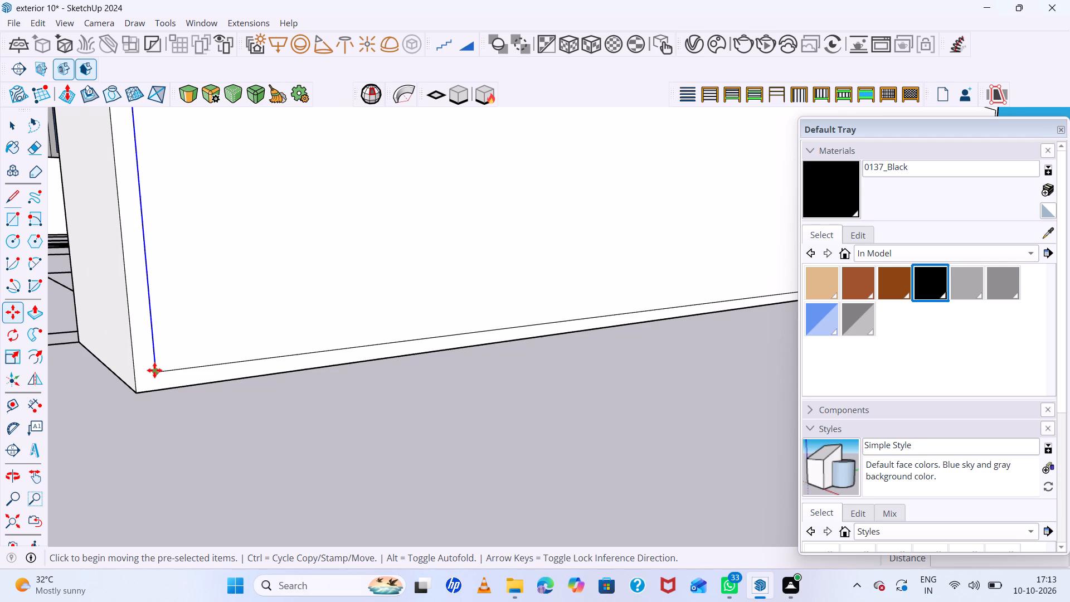
click(154, 370)
scroll(265, 348, down, 7)
key(Right)
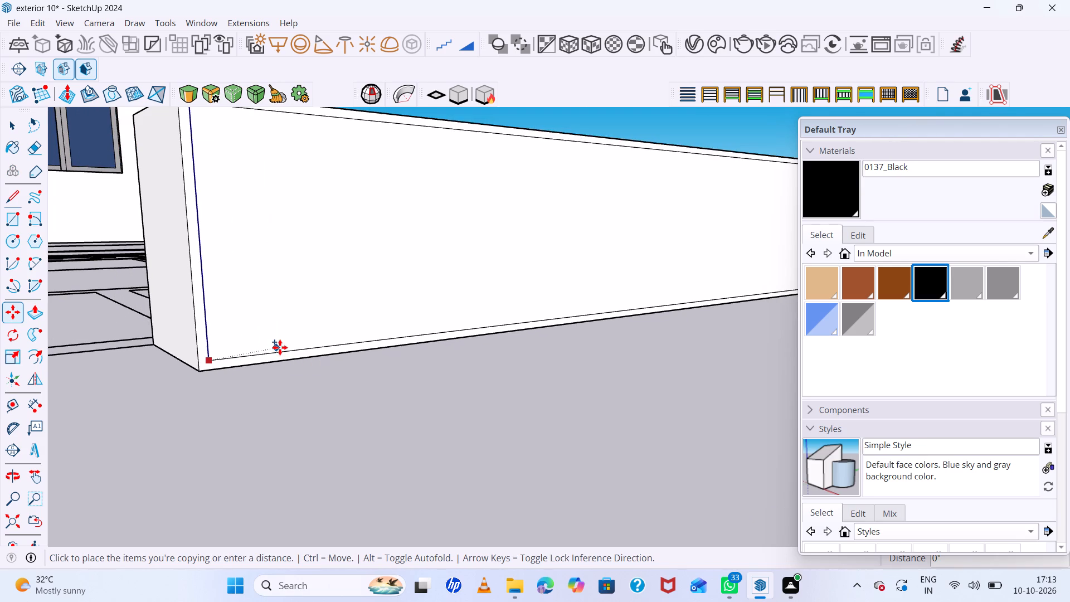
key(Left)
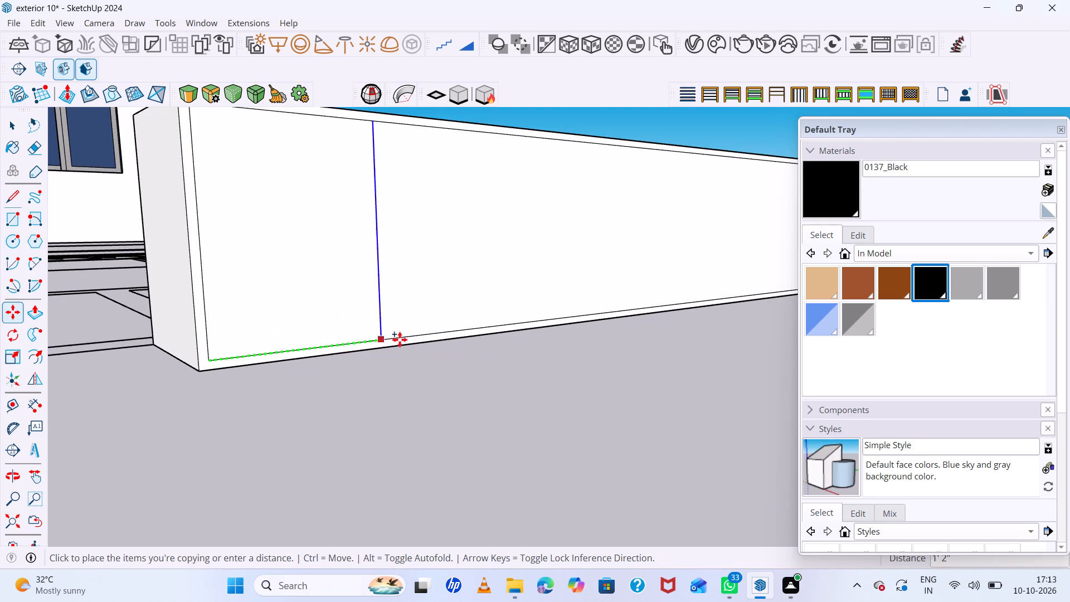
scroll(488, 322, down, 6)
scroll(697, 293, up, 7)
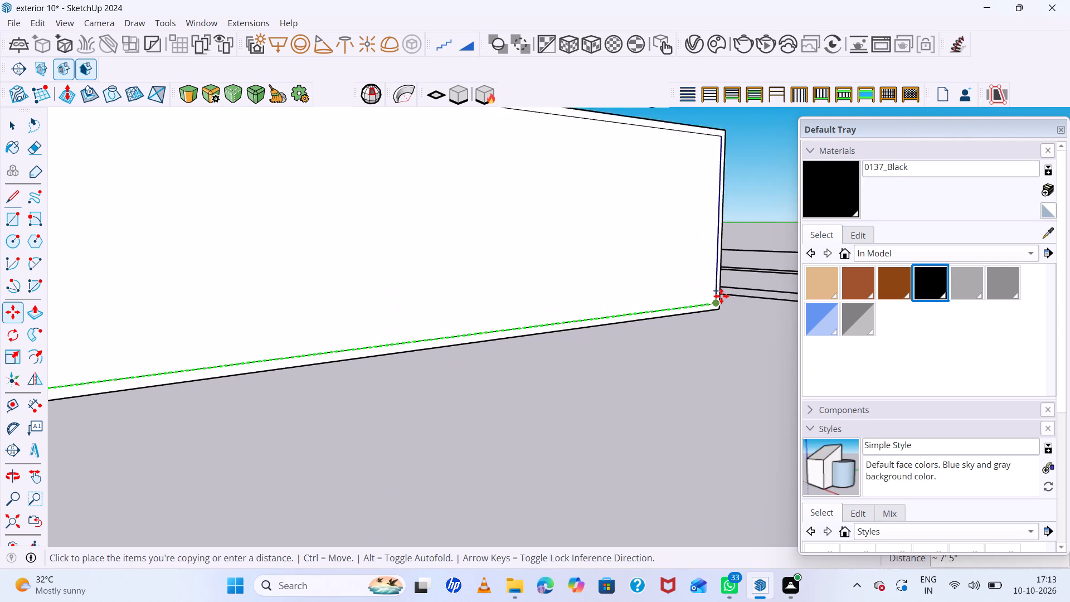
scroll(721, 296, up, 2)
click(719, 304)
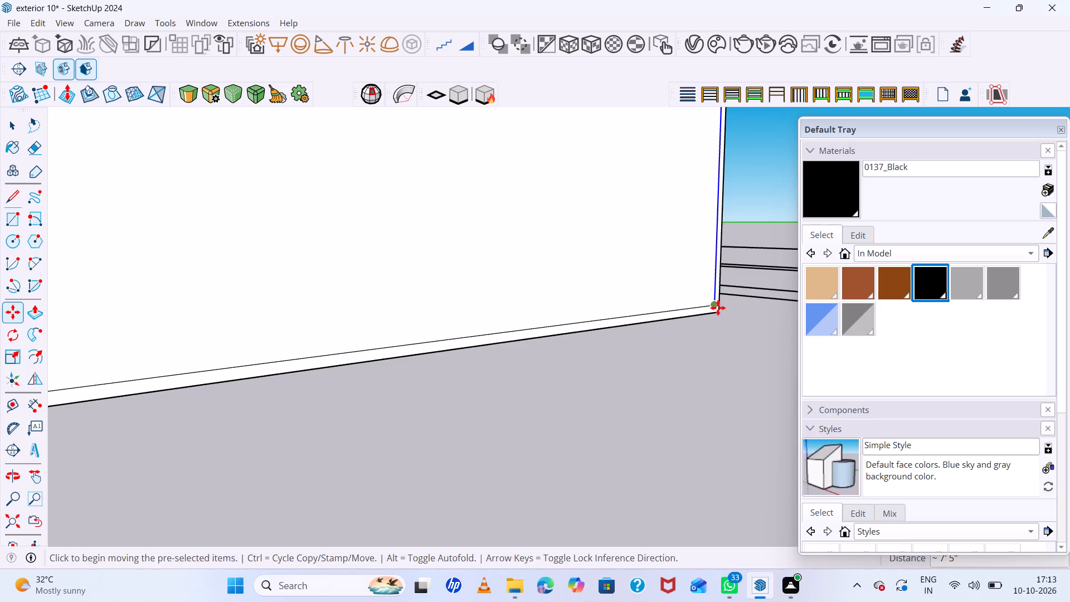
text(4/)
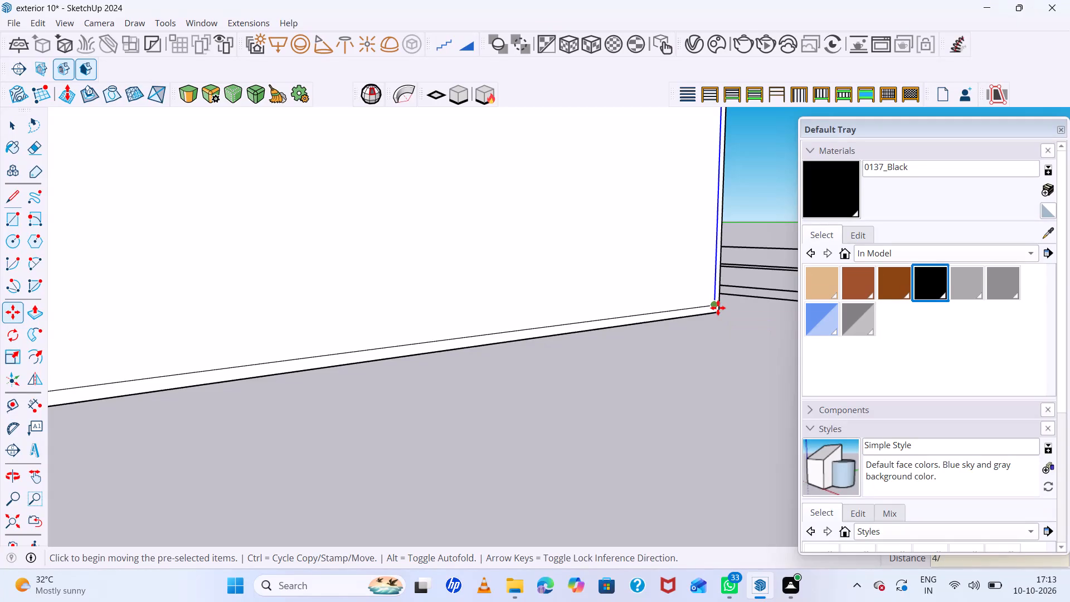
key(Return)
scroll(600, 219, down, 14)
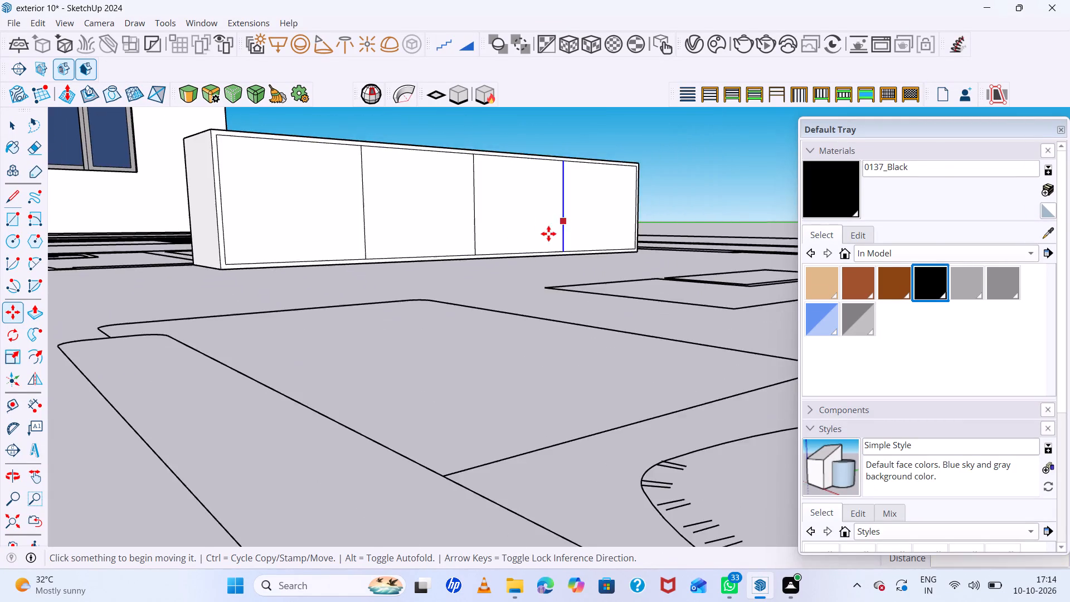
scroll(548, 234, down, 6)
middle_drag(542, 239, 548, 297)
scroll(478, 231, up, 7)
scroll(450, 210, down, 6)
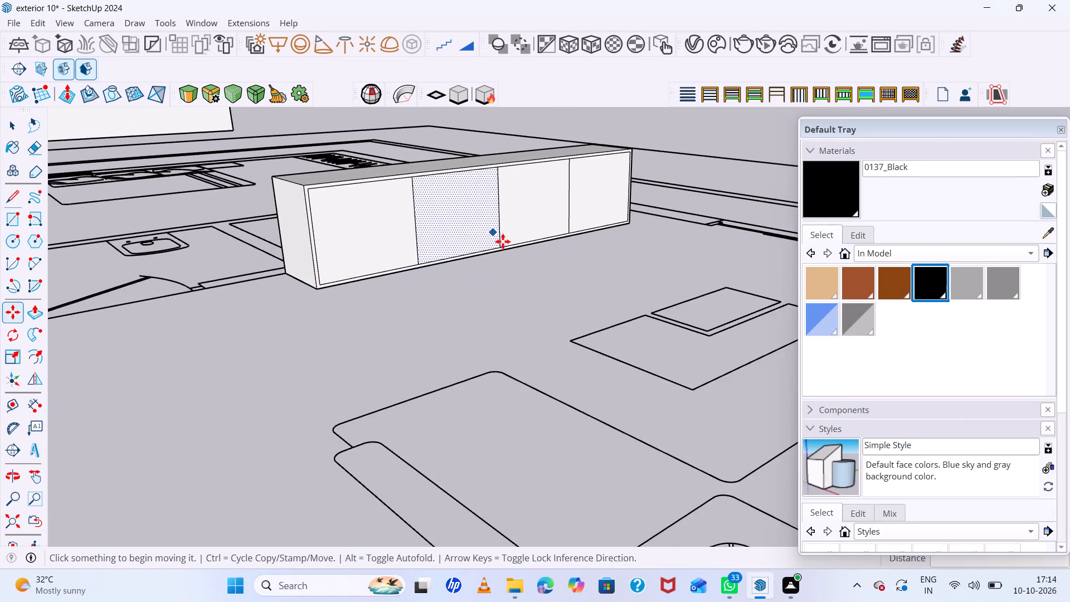
middle_drag(503, 241, 517, 260)
key(space)
Select all of the unit's connected faces and edges and make them a group.
scroll(518, 239, down, 7)
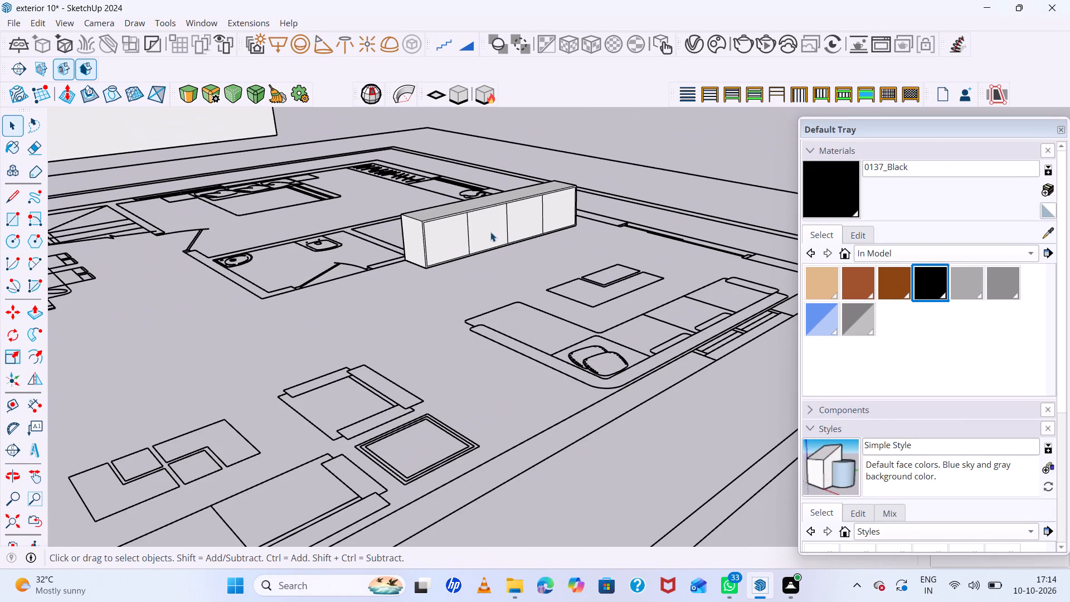
double_click(450, 227)
double_click(450, 227)
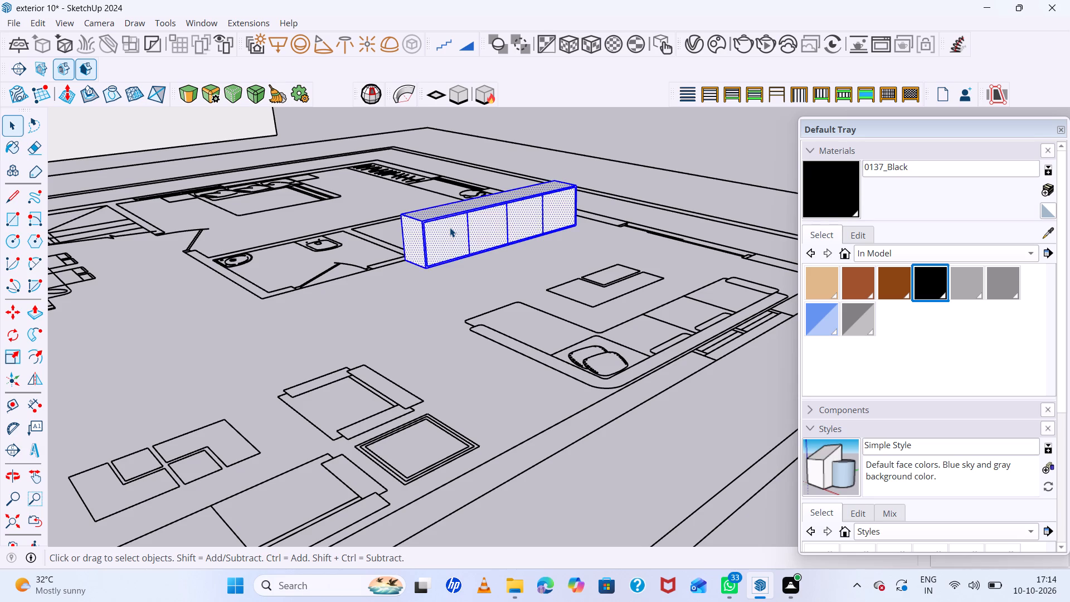
right_click(450, 227)
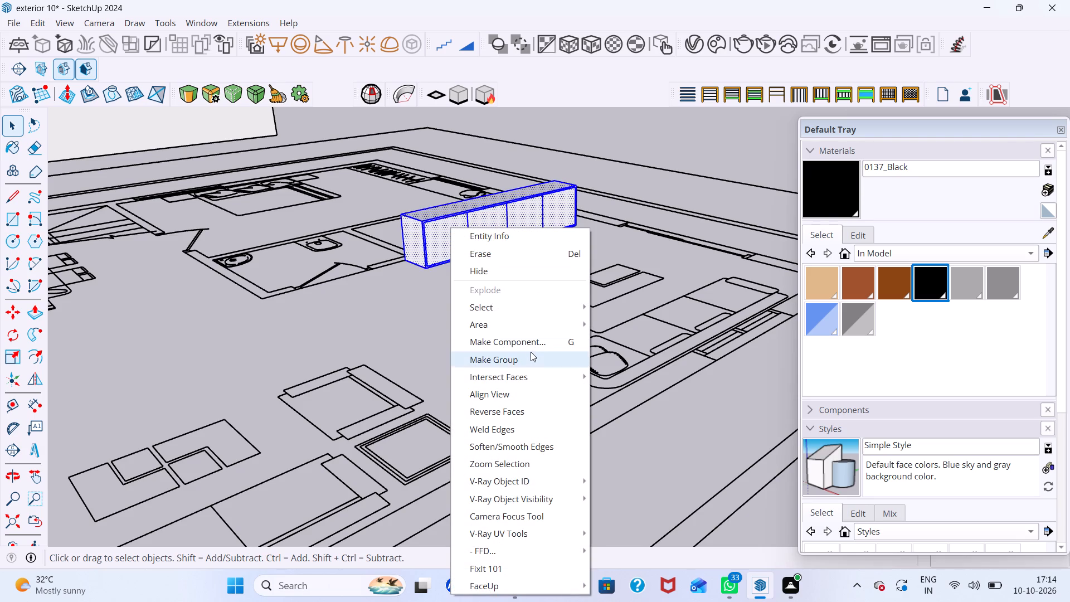
double_click(529, 355)
Move the TV unit group about 42' 7" from the floor plan to below the TV in the 3D house, matching outer wall corners.
scroll(463, 236, up, 5)
click(460, 225)
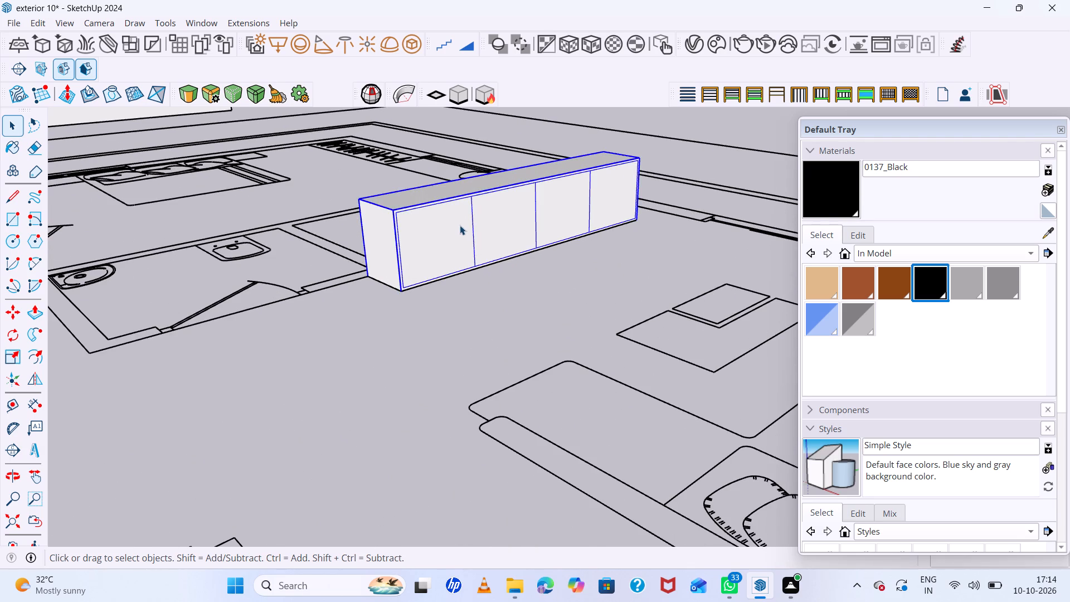
scroll(460, 225, down, 20)
scroll(460, 225, down, 2)
middle_drag(513, 227, 538, 275)
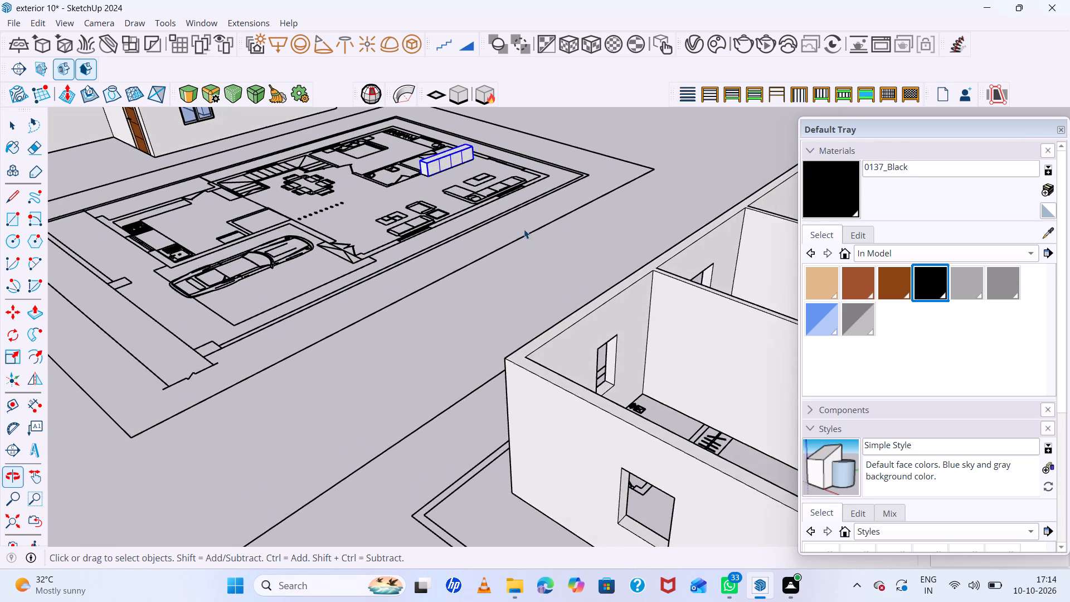
scroll(524, 229, down, 17)
scroll(406, 94, up, 17)
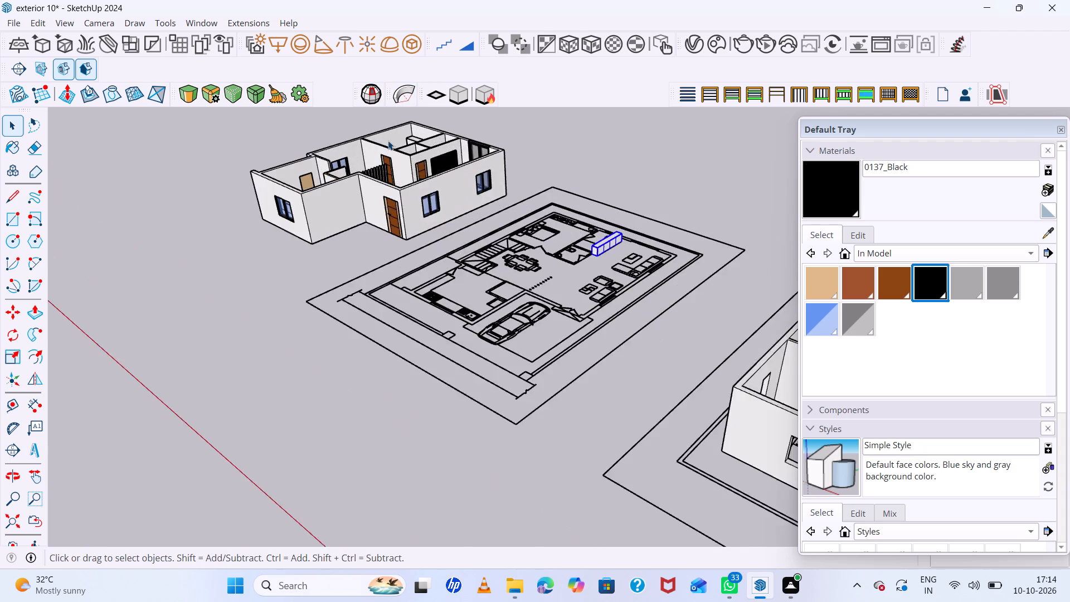
scroll(388, 140, up, 2)
middle_drag(405, 179, 492, 255)
scroll(409, 182, up, 1)
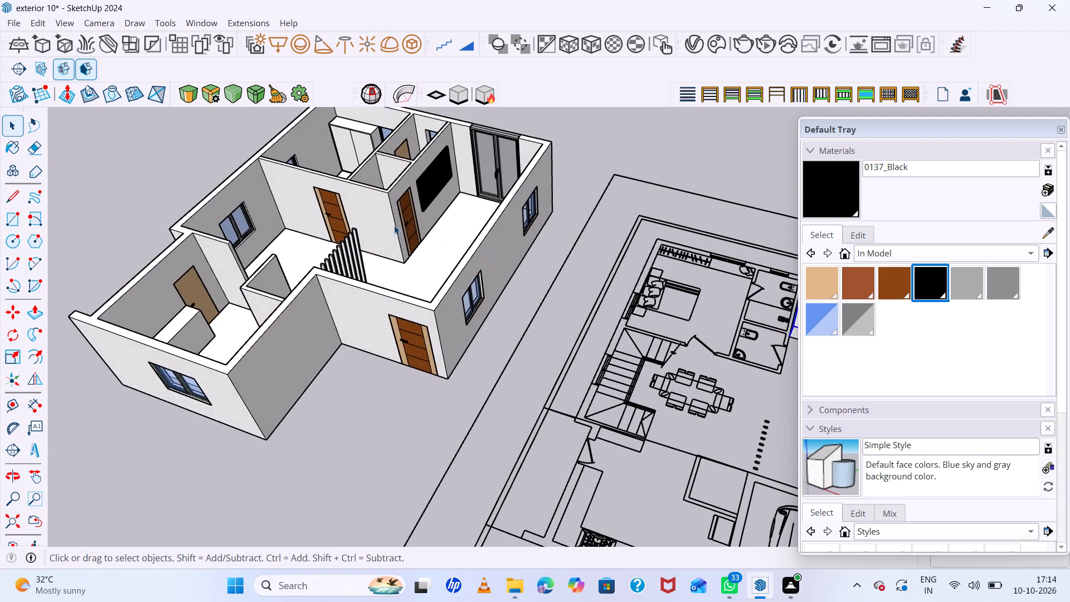
scroll(360, 220, up, 8)
scroll(361, 207, down, 17)
middle_drag(379, 224, 524, 253)
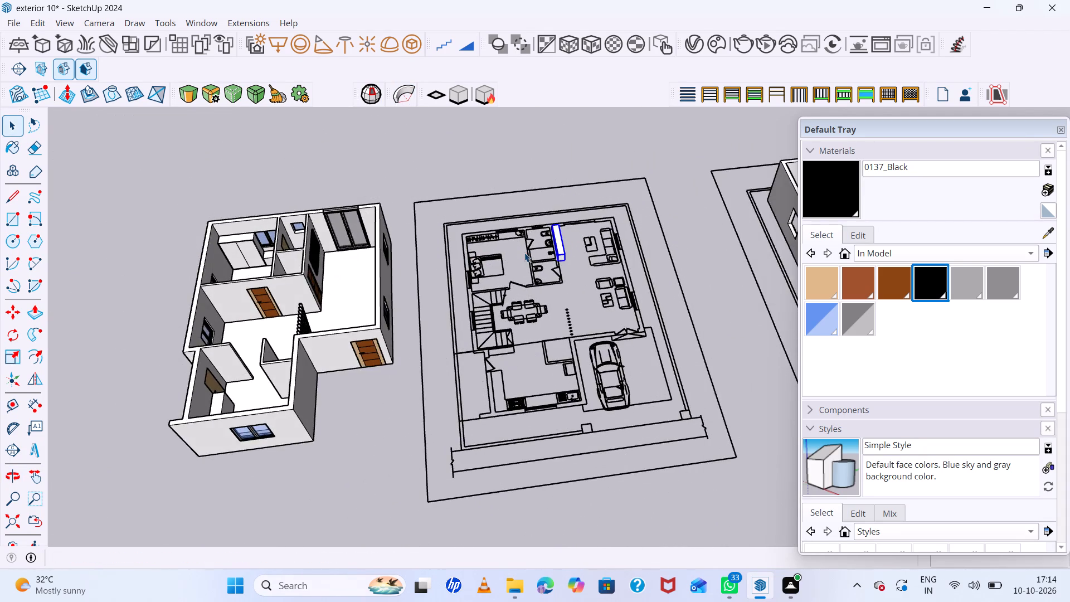
middle_drag(524, 253, 407, 202)
scroll(407, 202, up, 7)
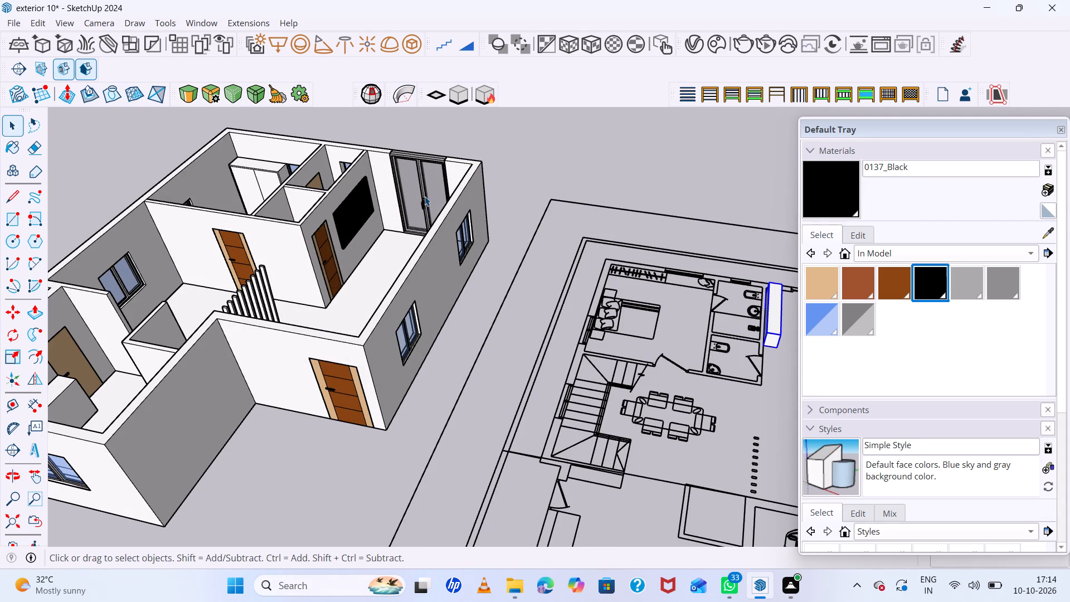
scroll(425, 196, up, 3)
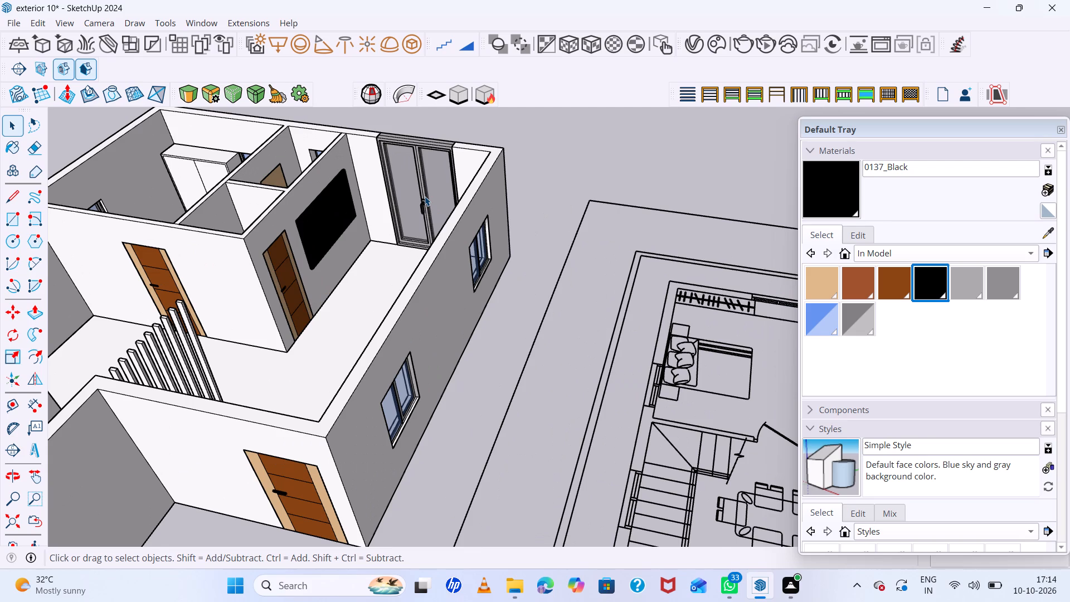
scroll(425, 196, down, 4)
scroll(664, 228, up, 5)
scroll(580, 205, down, 12)
scroll(642, 227, up, 5)
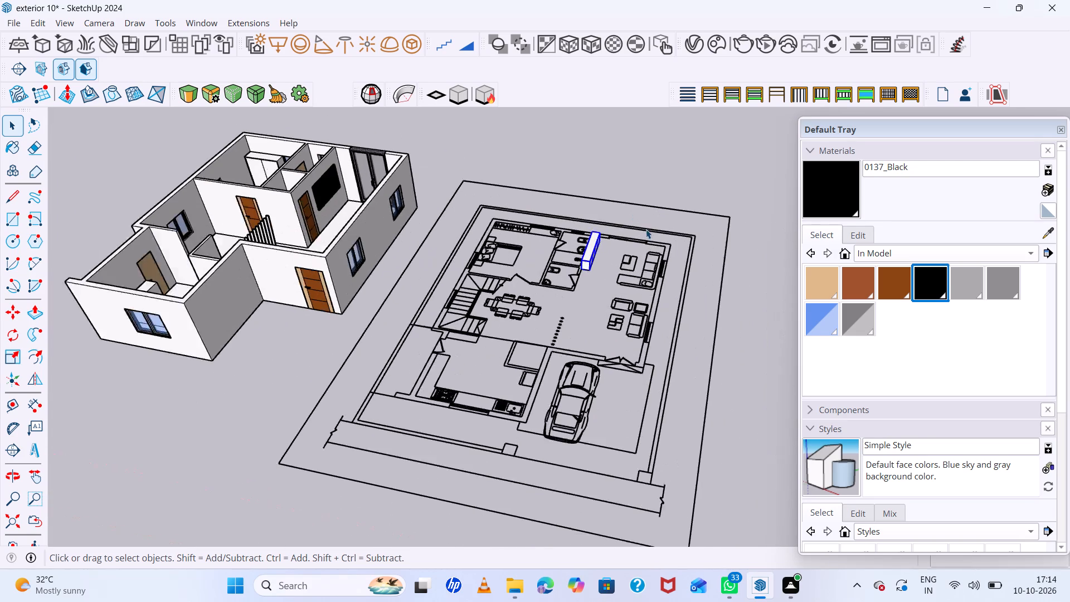
scroll(646, 229, up, 1)
key(m)
scroll(660, 242, up, 9)
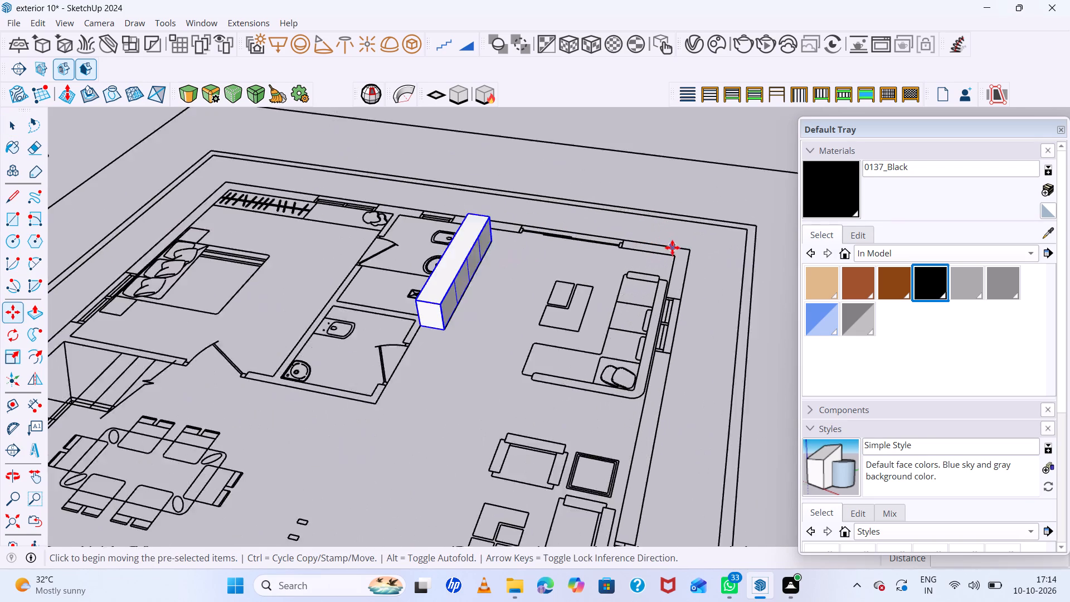
scroll(672, 247, up, 2)
click(694, 249)
scroll(436, 200, down, 14)
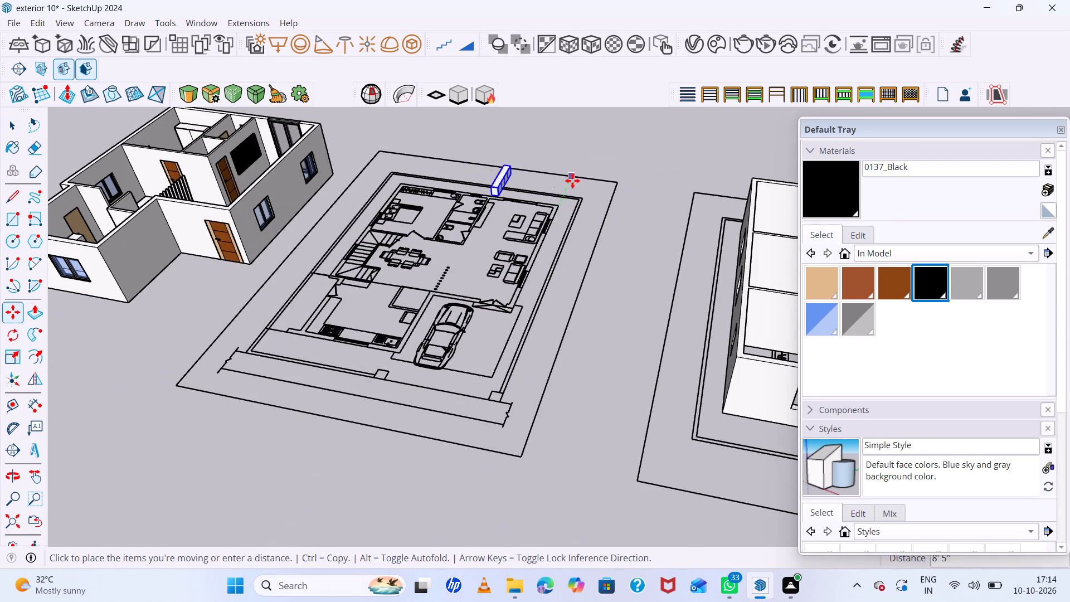
scroll(369, 149, up, 5)
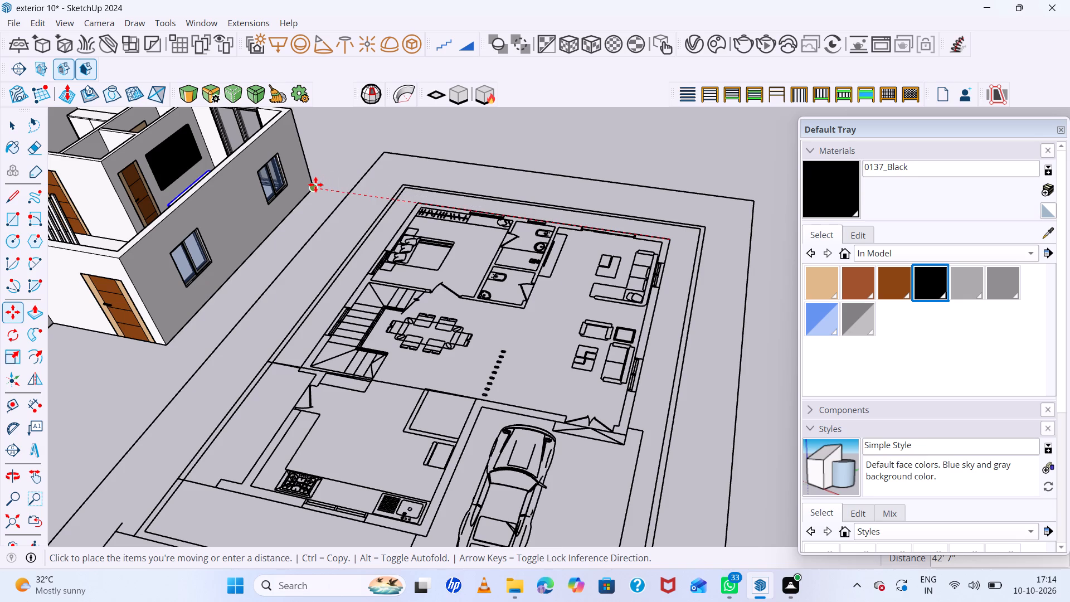
click(315, 185)
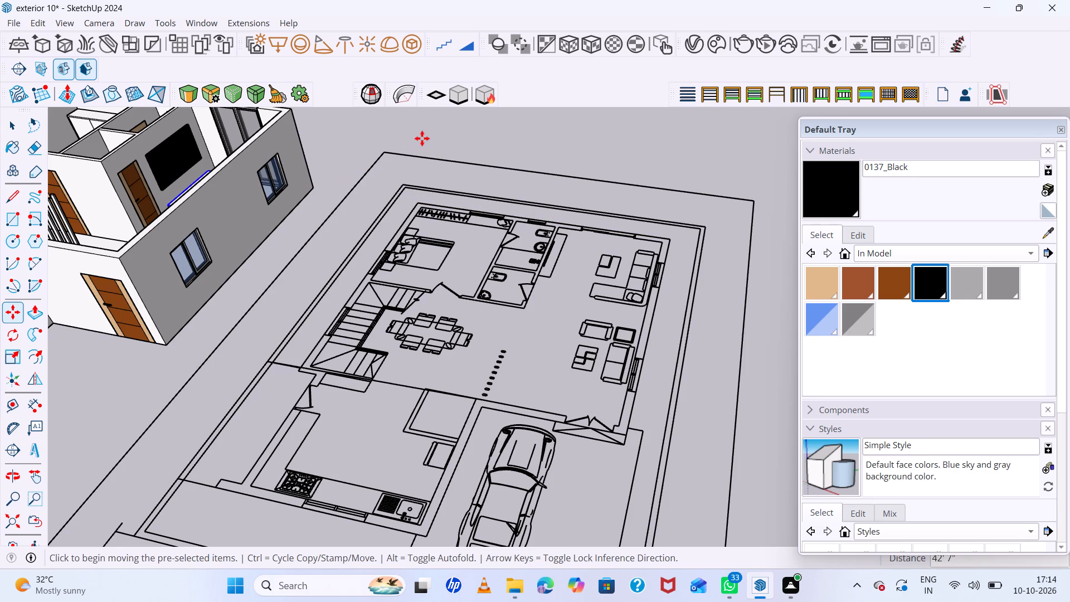
key(space)
click(422, 138)
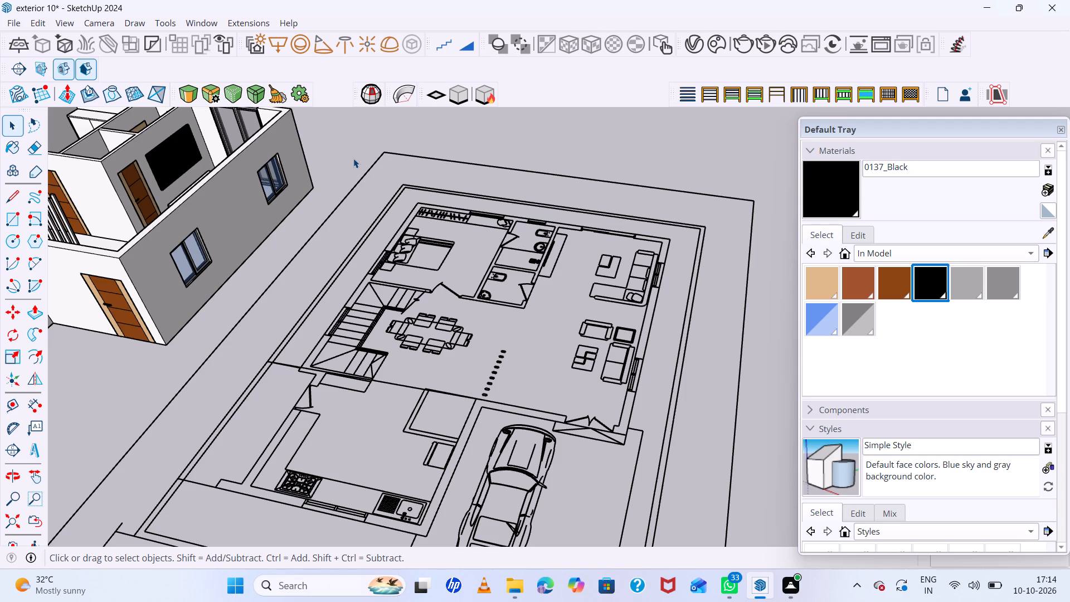
Examine the unit's placement below the TV in the 3D living room from several angles.
scroll(232, 170, down, 1)
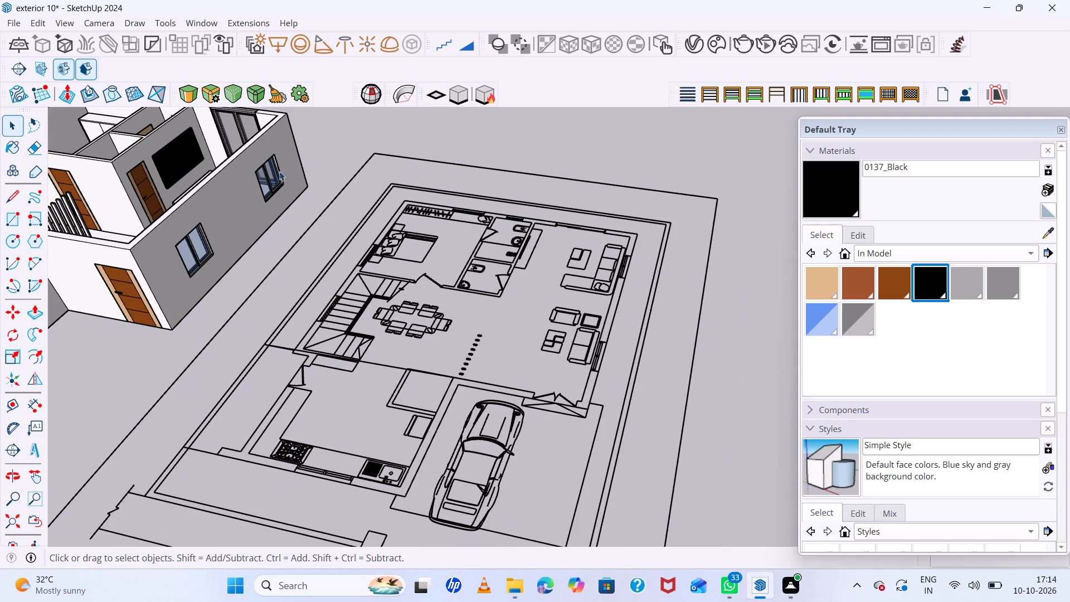
scroll(299, 177, down, 11)
scroll(273, 176, up, 8)
middle_drag(344, 207, 541, 256)
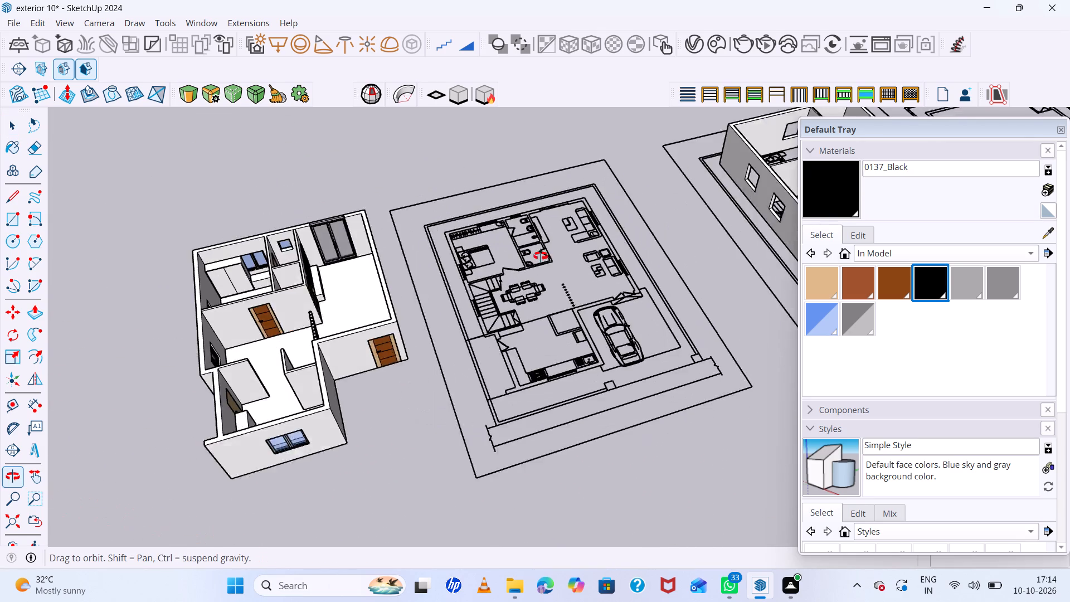
middle_drag(541, 256, 415, 230)
scroll(380, 205, up, 13)
middle_drag(358, 182, 337, 177)
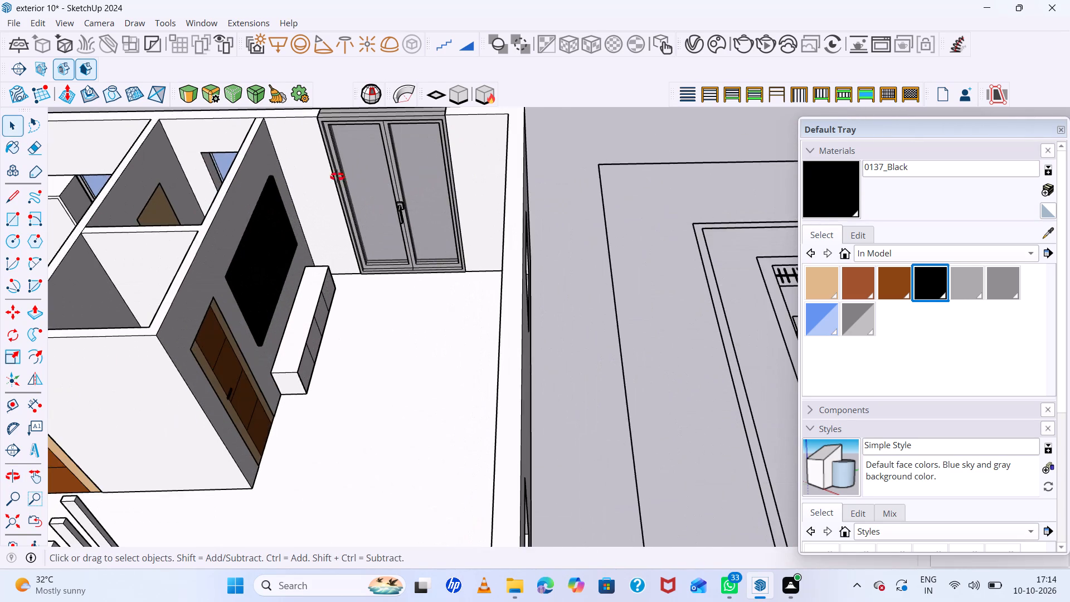
middle_drag(337, 177, 280, 166)
scroll(405, 177, down, 6)
scroll(412, 188, up, 7)
scroll(414, 188, down, 4)
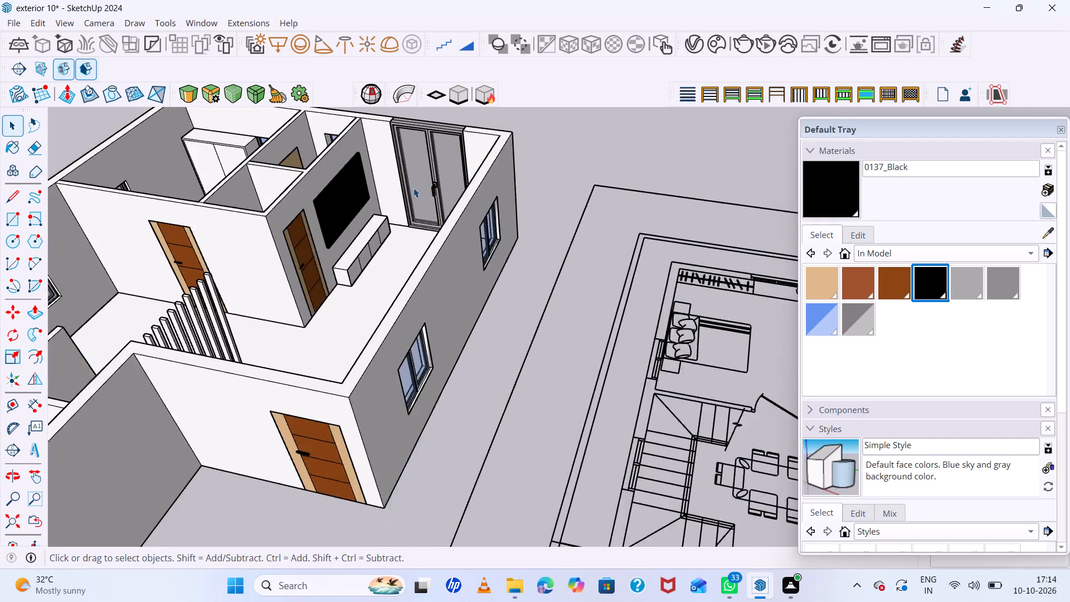
scroll(414, 188, down, 8)
middle_drag(429, 194, 444, 218)
scroll(401, 202, up, 6)
middle_drag(400, 199, 397, 187)
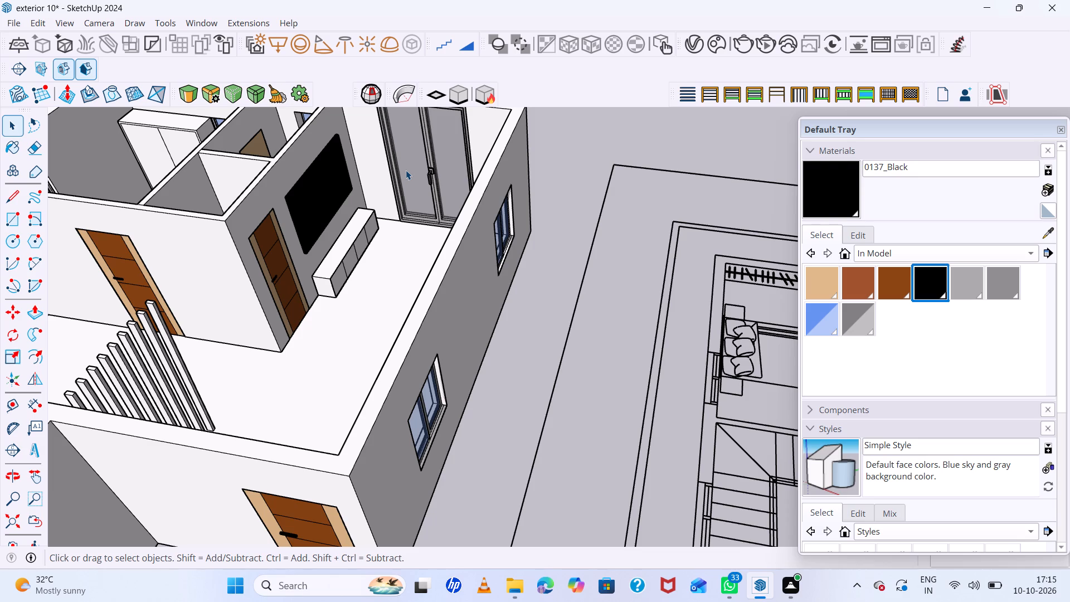
scroll(406, 170, up, 4)
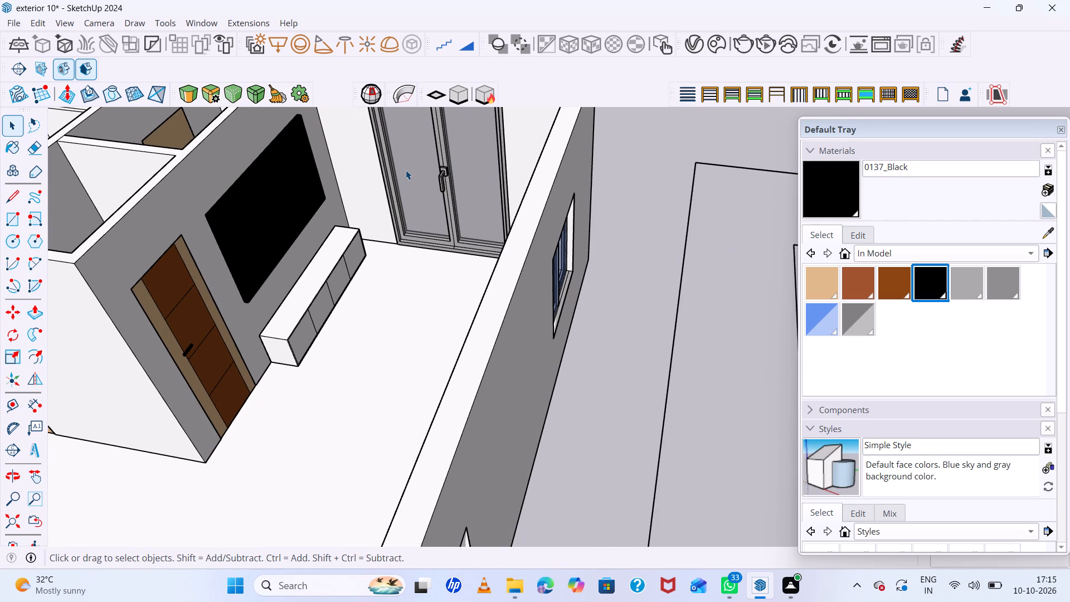
scroll(406, 170, down, 7)
scroll(406, 170, up, 1)
scroll(407, 169, down, 12)
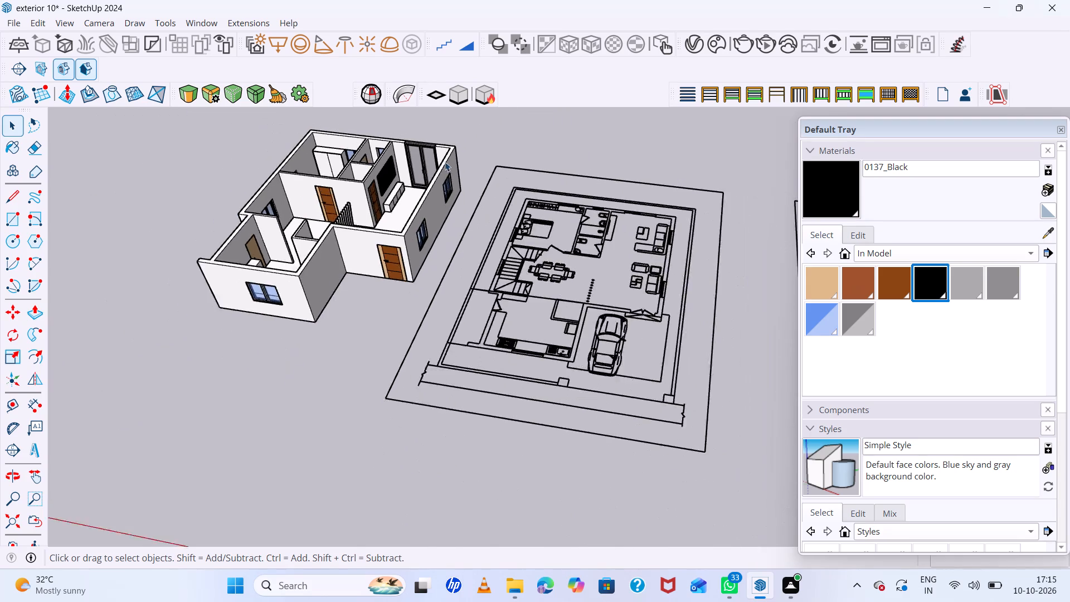
Paint the whole TV unit group with the 0036_BurlyWood material.
scroll(455, 163, up, 19)
scroll(372, 251, up, 5)
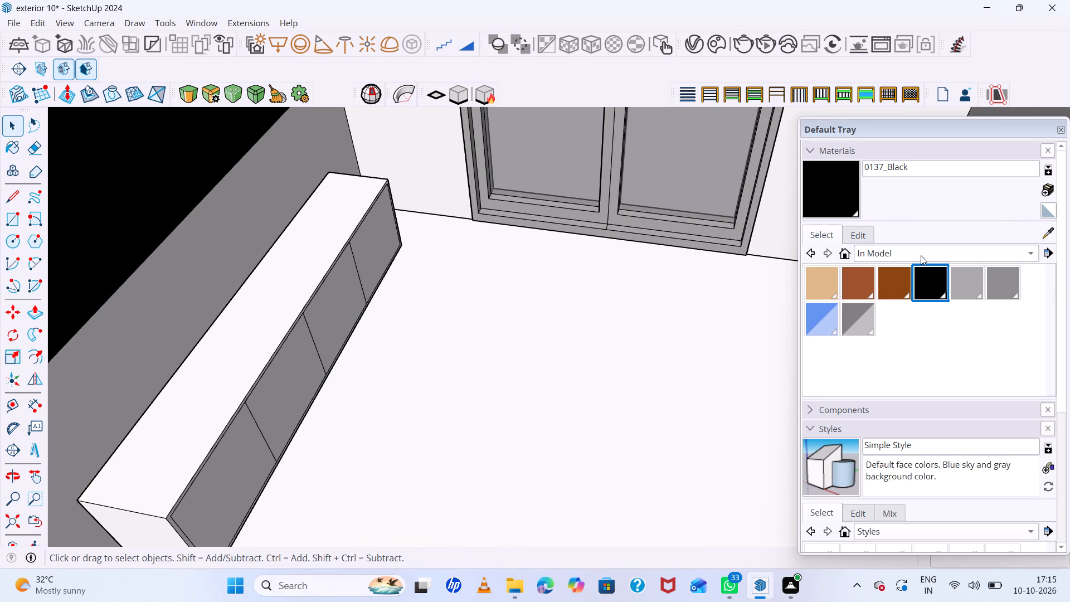
click(816, 284)
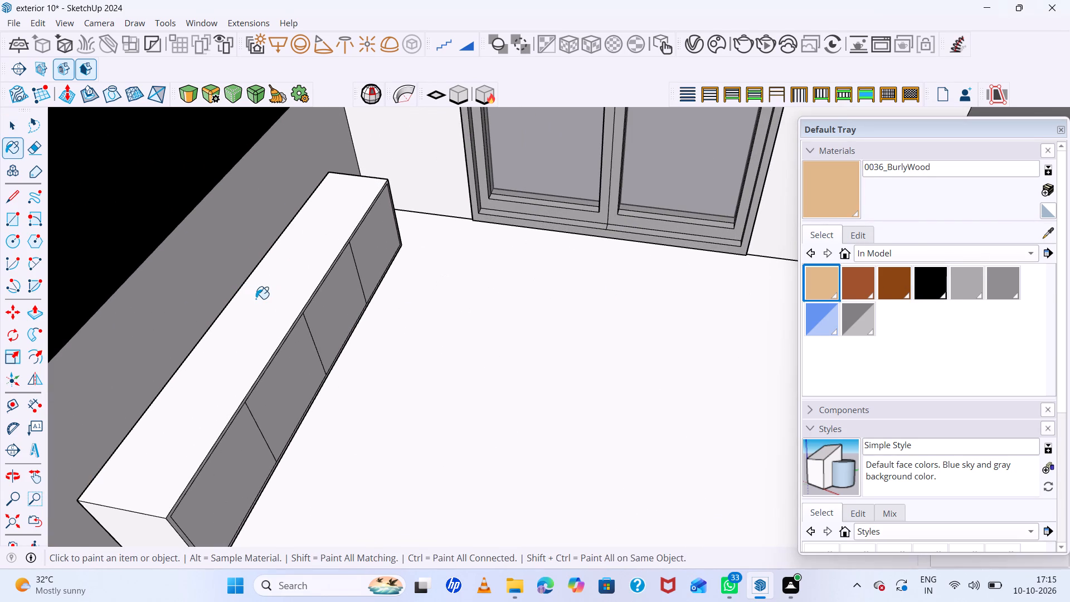
click(257, 299)
Open the TV unit group and paint the narrow frame around its front panels with 0042_Sienna.
scroll(275, 356, up, 2)
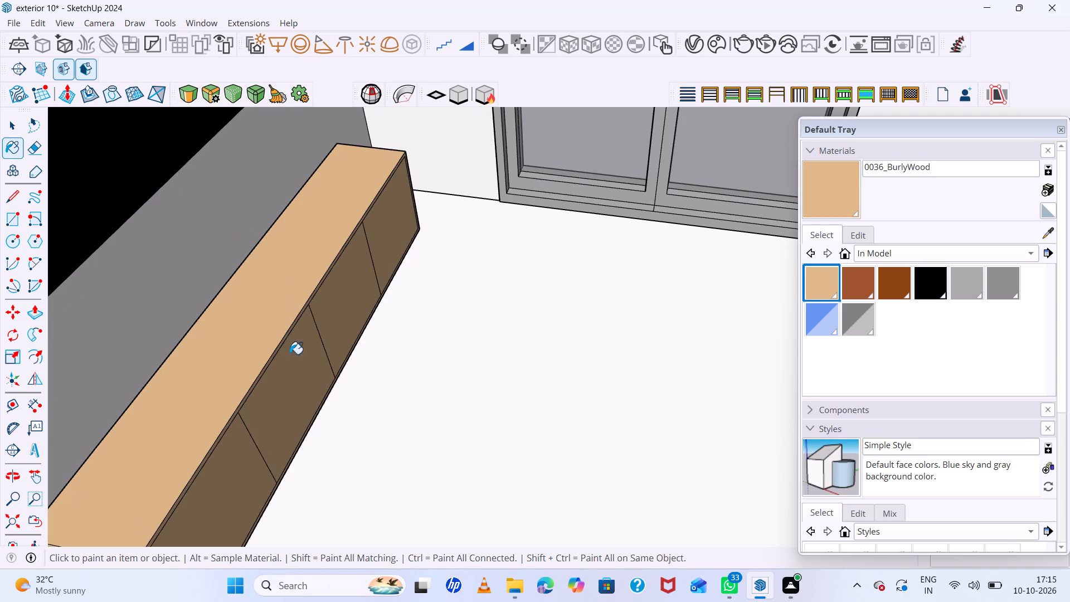
key(space)
double_click(304, 351)
scroll(304, 351, up, 5)
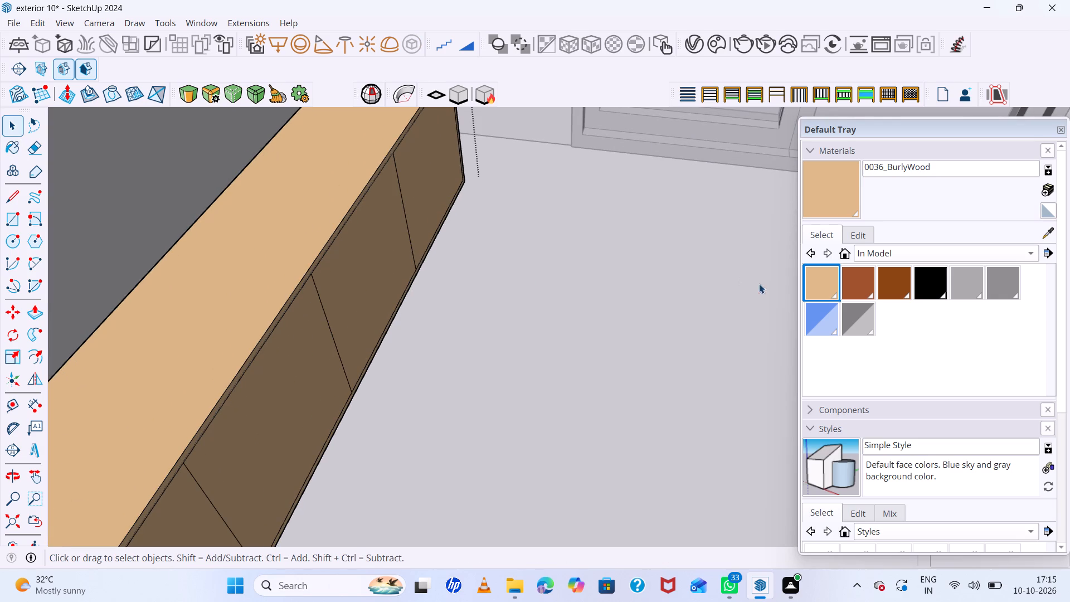
click(863, 280)
scroll(372, 302, up, 5)
scroll(263, 265, up, 4)
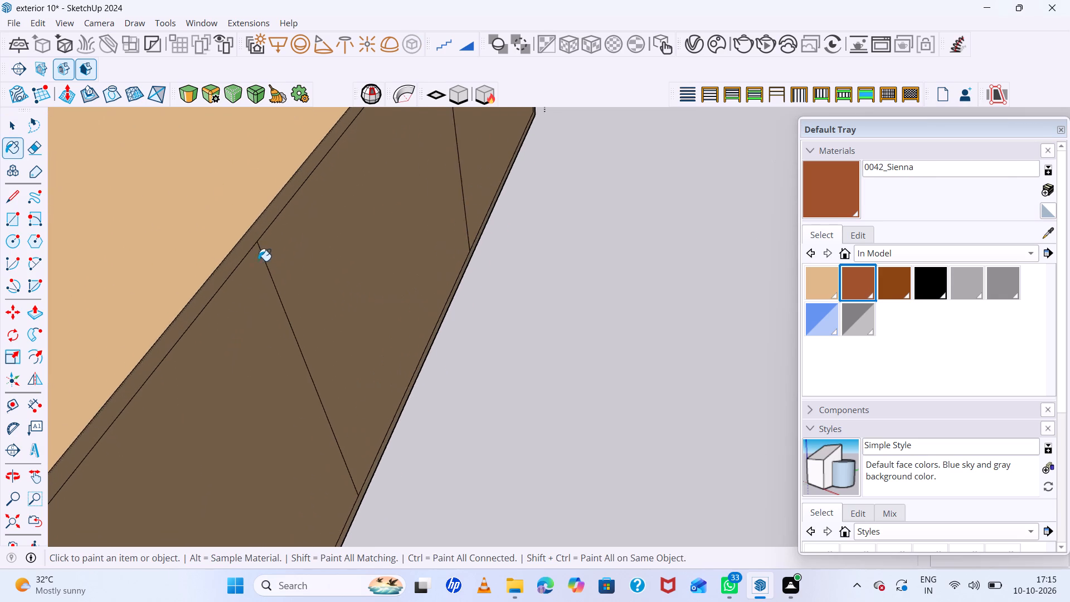
scroll(258, 261, up, 1)
click(240, 242)
scroll(240, 242, down, 20)
scroll(240, 242, down, 1)
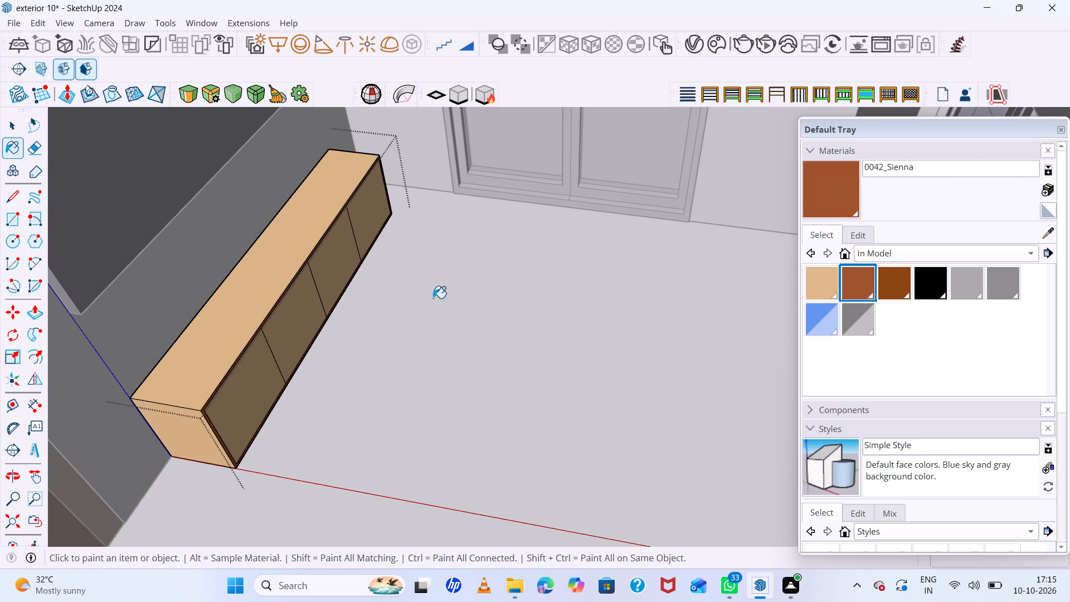
Paint the unit's four front panels with Wood Veneer 01 from the Wood collection and exit the group.
click(903, 256)
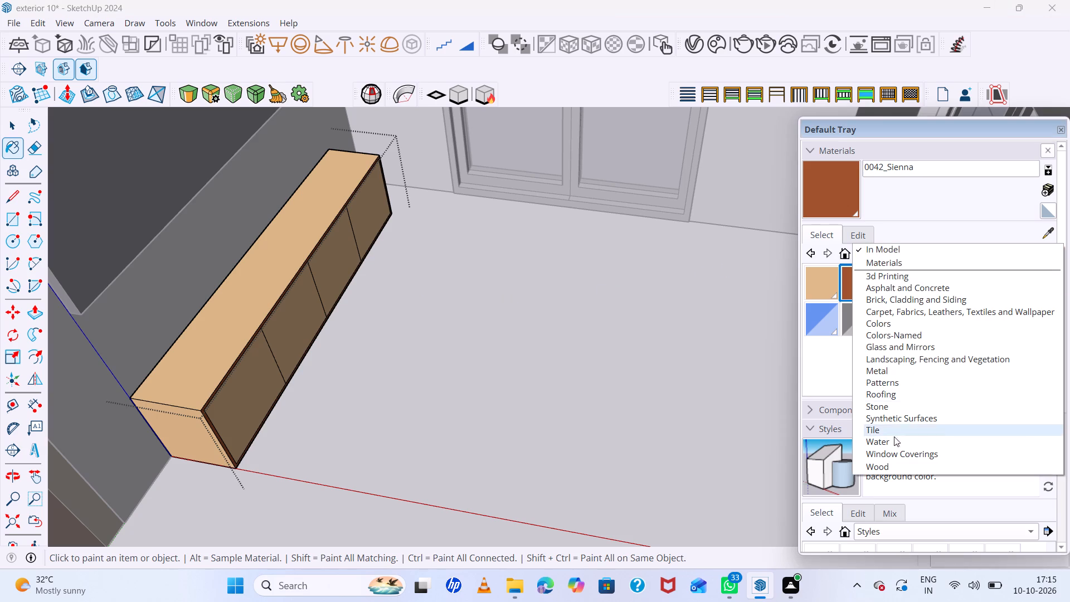
click(891, 468)
click(960, 322)
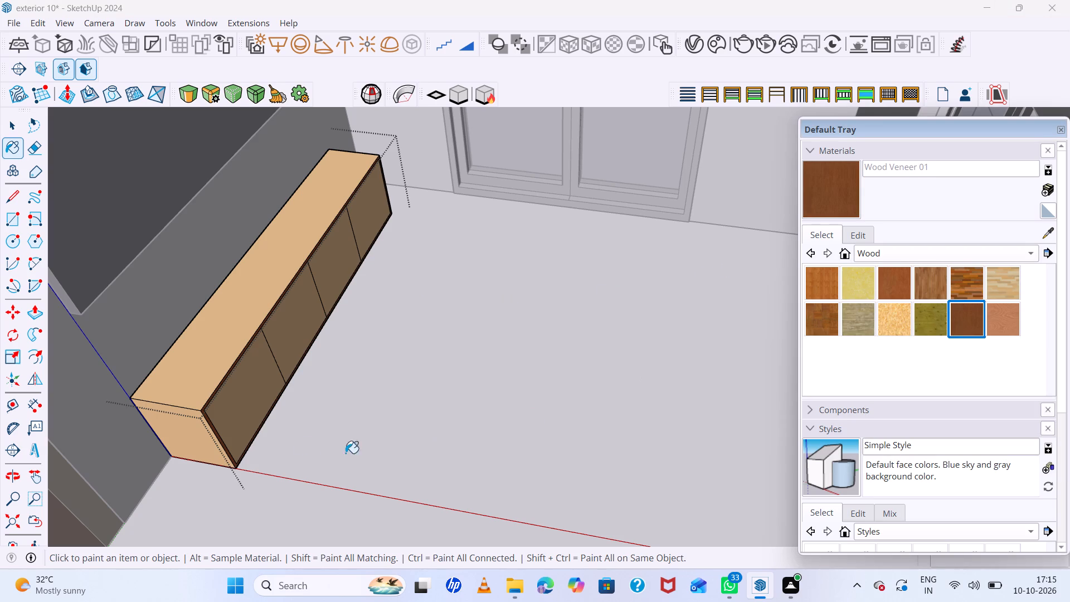
scroll(273, 406, up, 4)
click(240, 386)
click(294, 313)
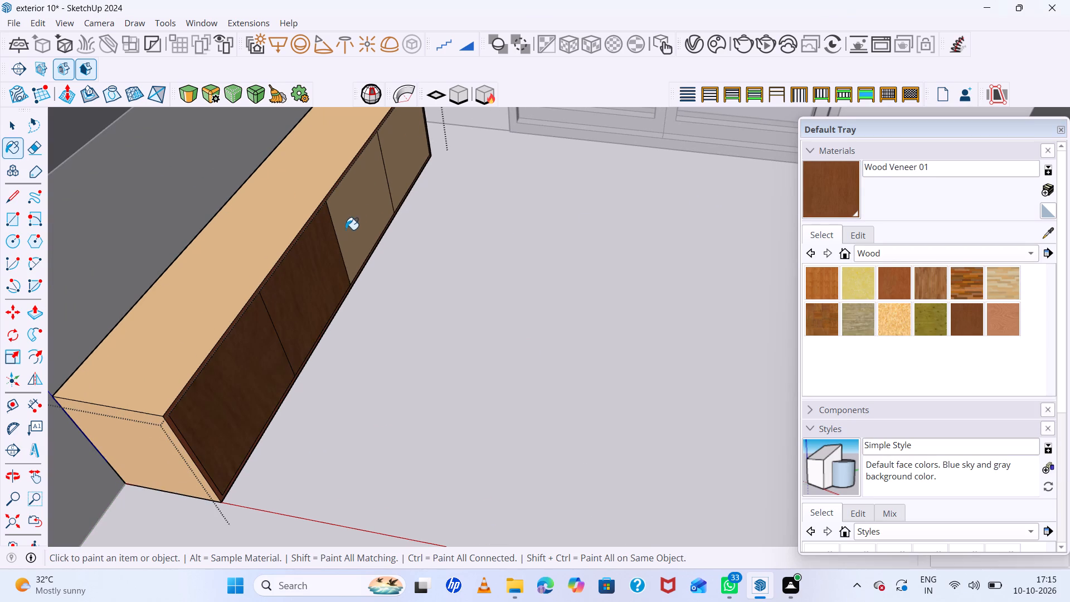
click(353, 219)
click(405, 144)
scroll(354, 363, down, 16)
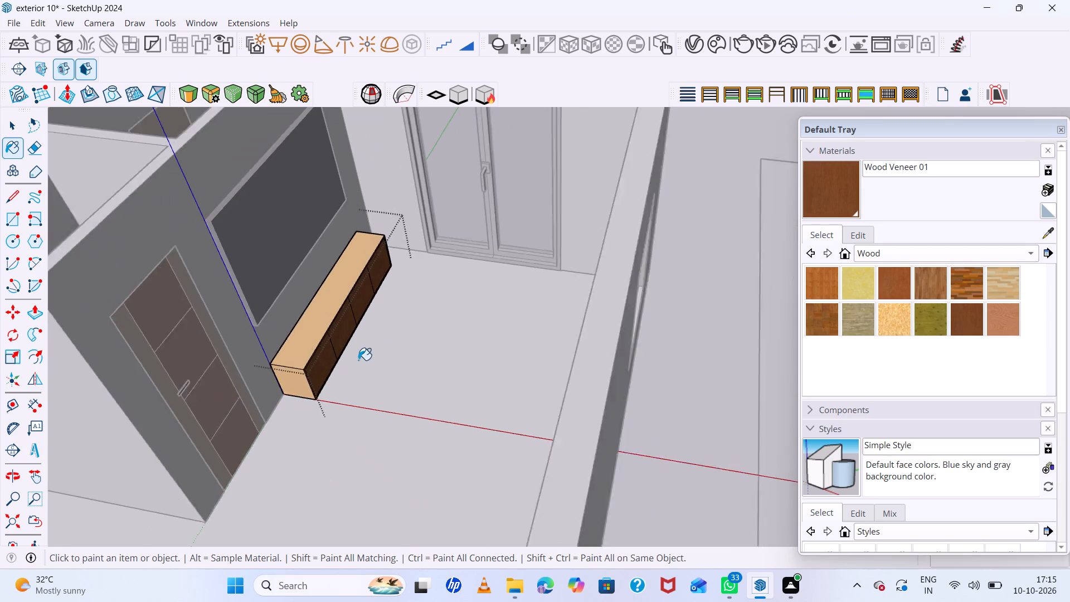
scroll(358, 360, down, 1)
key(space)
double_click(590, 295)
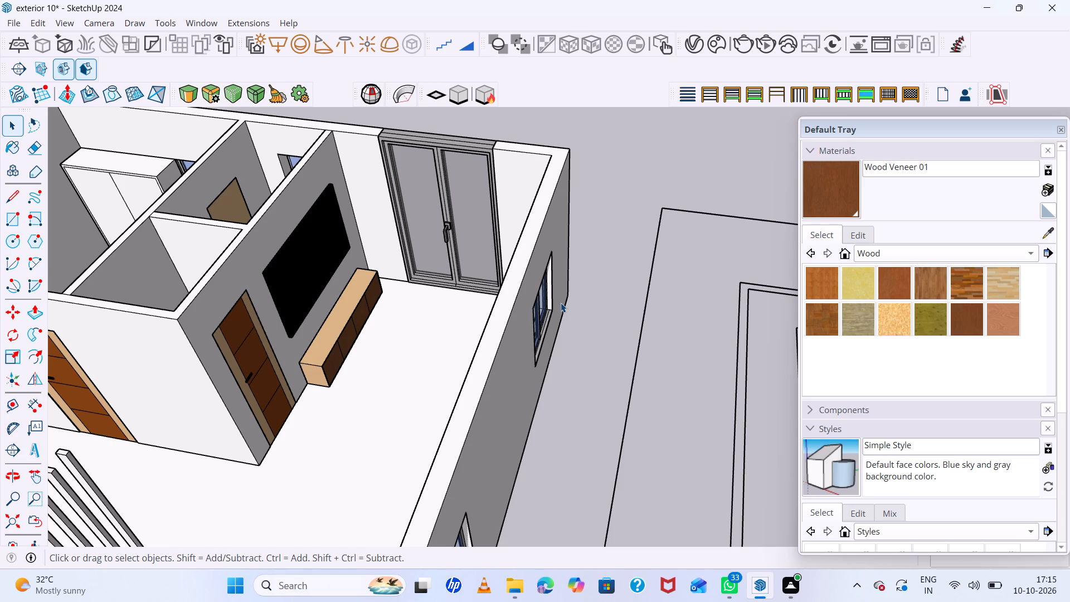
Open the TV unit group, repaint the narrow frame around its front panels with 0036_BurlyWood, and exit the group.
scroll(427, 366, down, 2)
scroll(386, 352, up, 7)
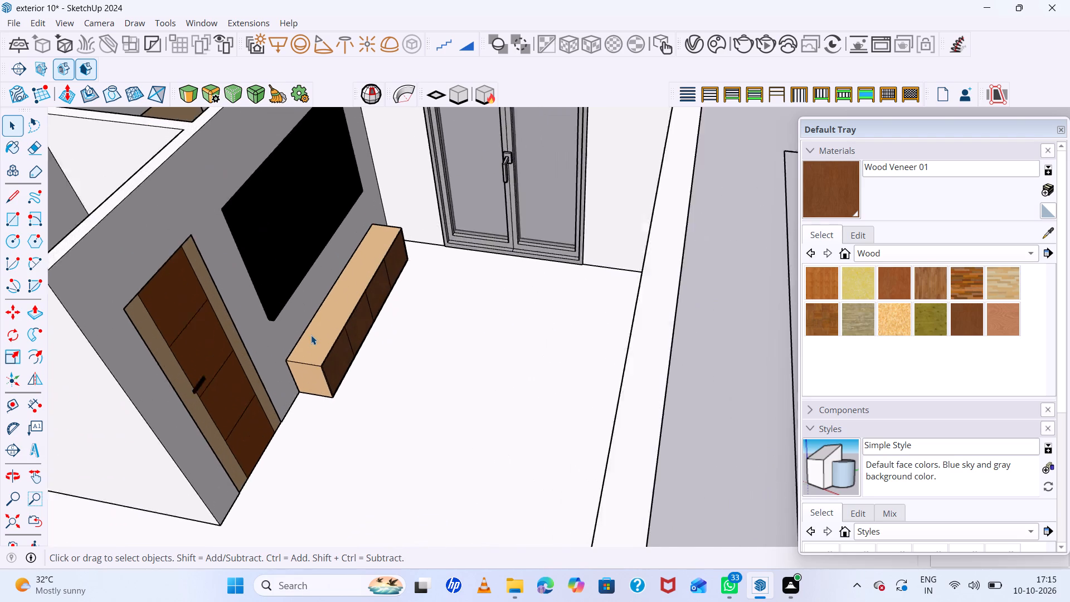
scroll(311, 335, up, 8)
middle_drag(335, 389, 271, 361)
scroll(275, 349, up, 8)
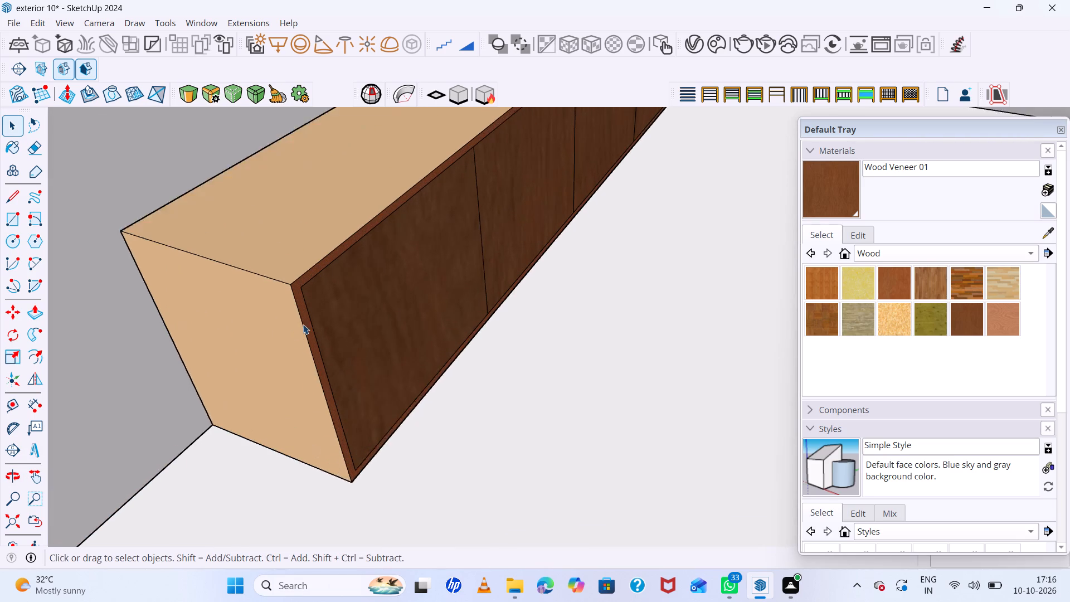
scroll(303, 324, up, 3)
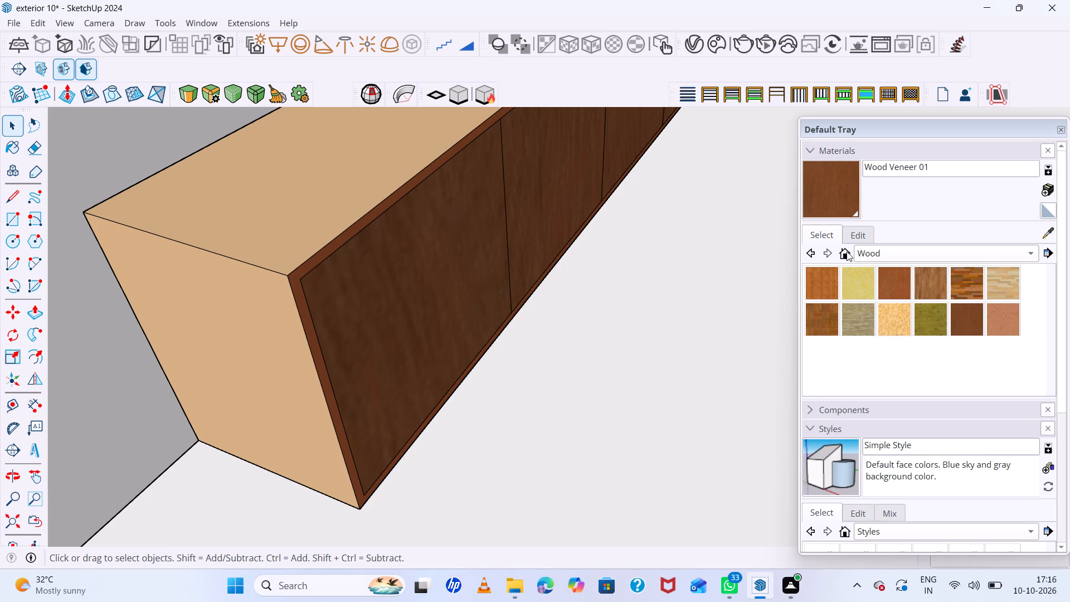
click(844, 254)
click(818, 287)
scroll(293, 307, up, 4)
click(294, 279)
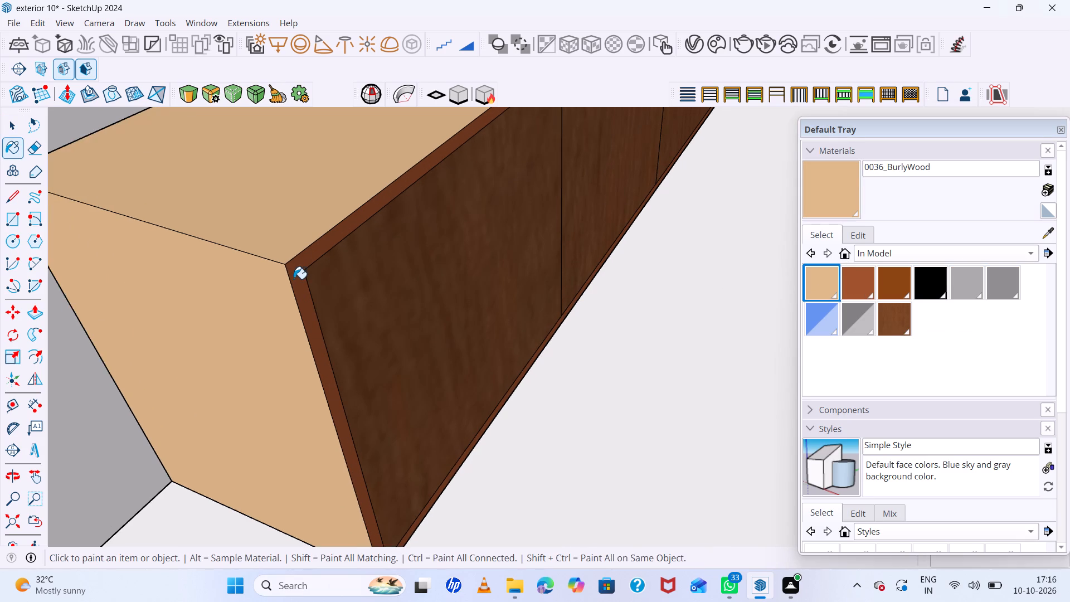
scroll(301, 320, down, 3)
click(298, 294)
key(space)
double_click(298, 293)
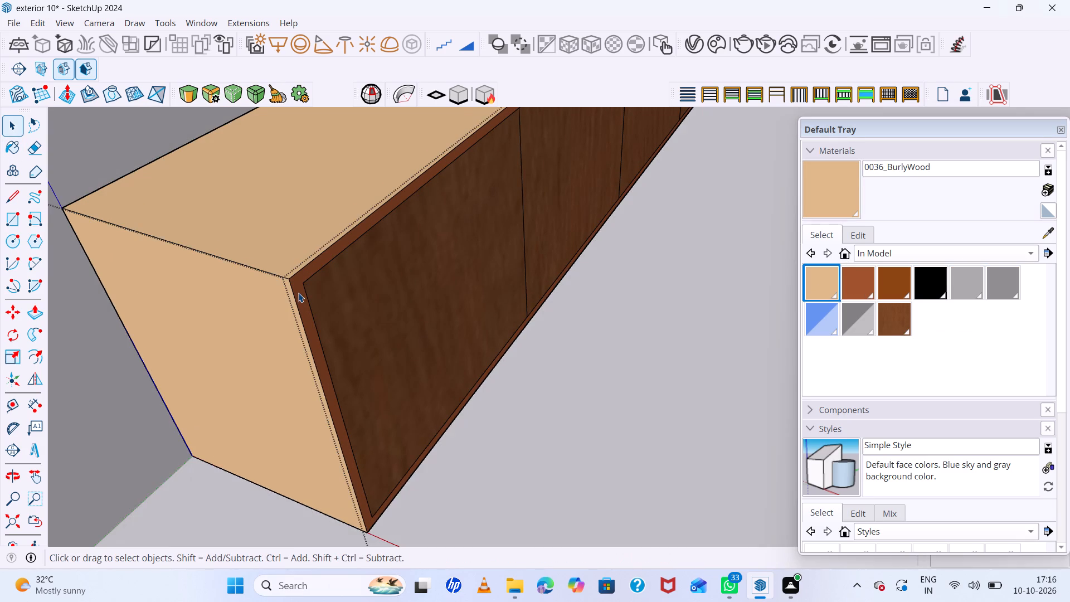
scroll(298, 293, up, 3)
click(298, 293)
click(835, 285)
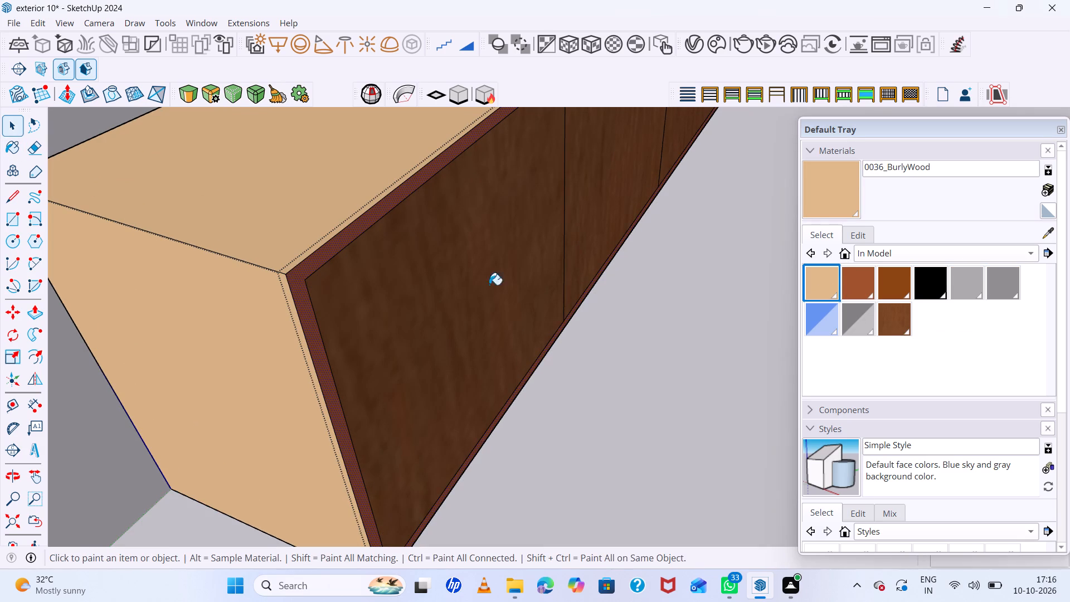
double_click(312, 269)
scroll(375, 337, down, 6)
key(space)
click(545, 382)
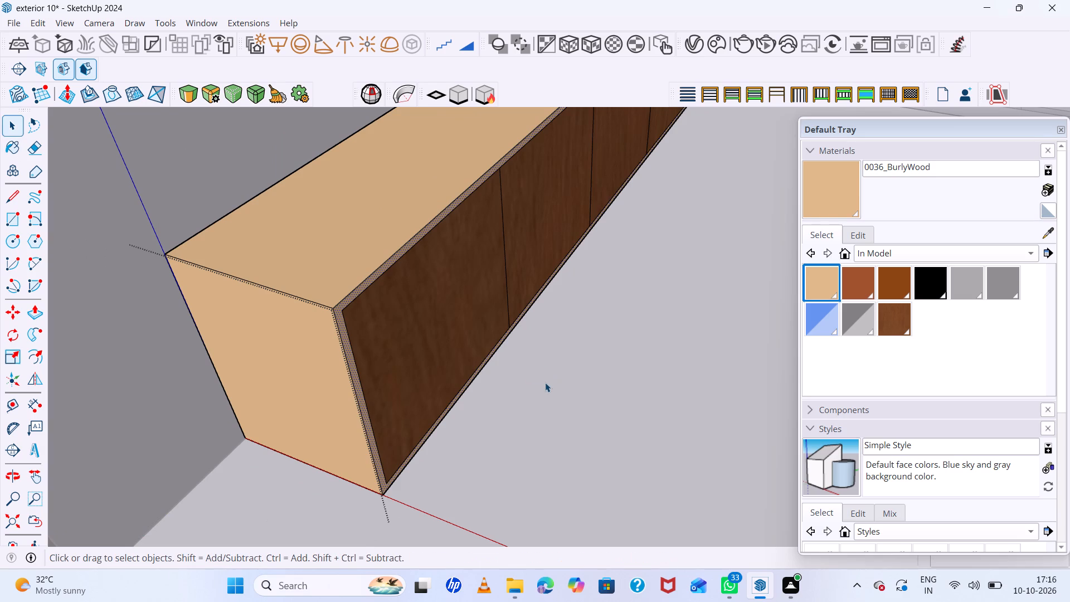
Examine the painted TV unit in the living room and the house model alongside the 2D floor plans.
scroll(484, 431, down, 10)
middle_drag(444, 386, 404, 327)
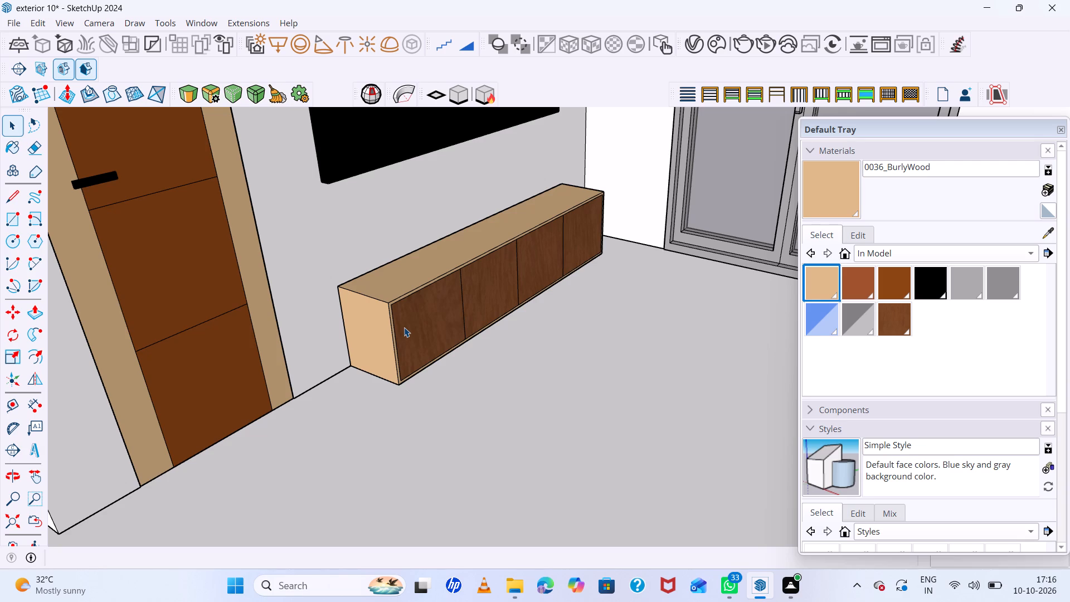
scroll(404, 327, up, 3)
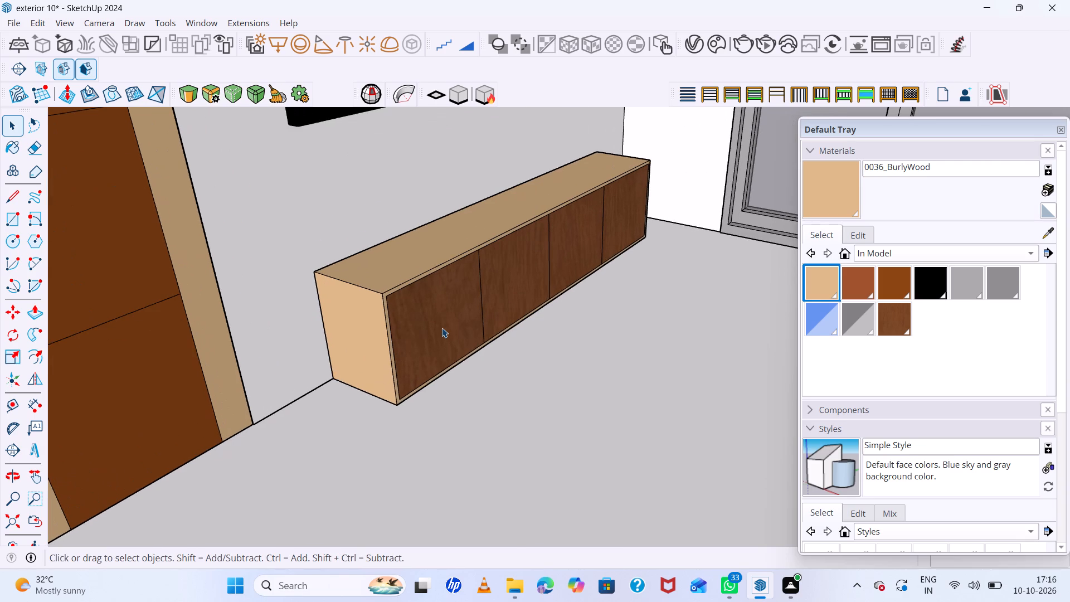
scroll(324, 289, down, 16)
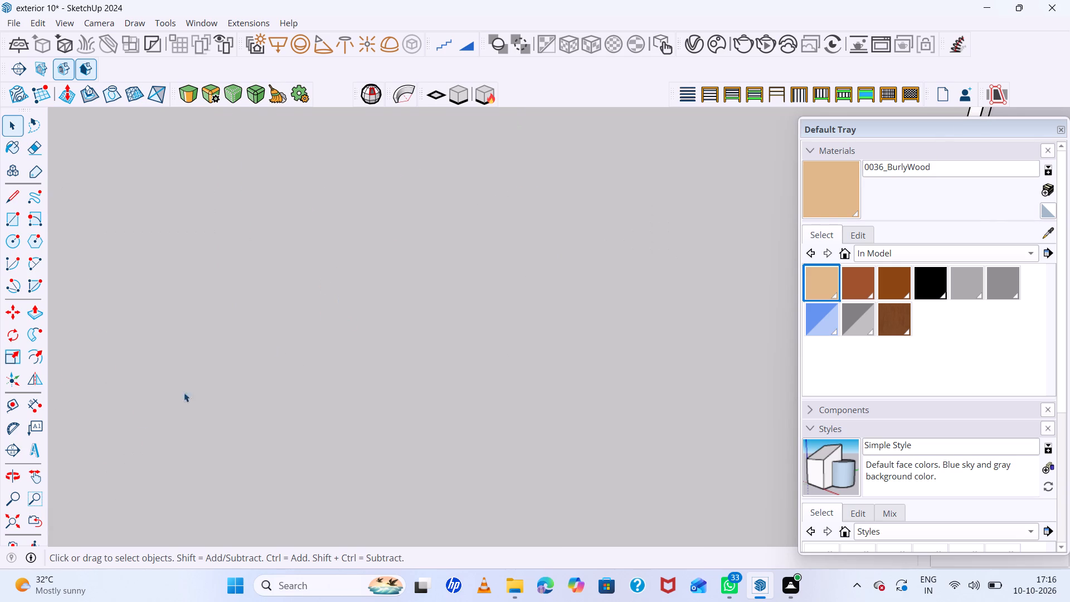
click(3, 523)
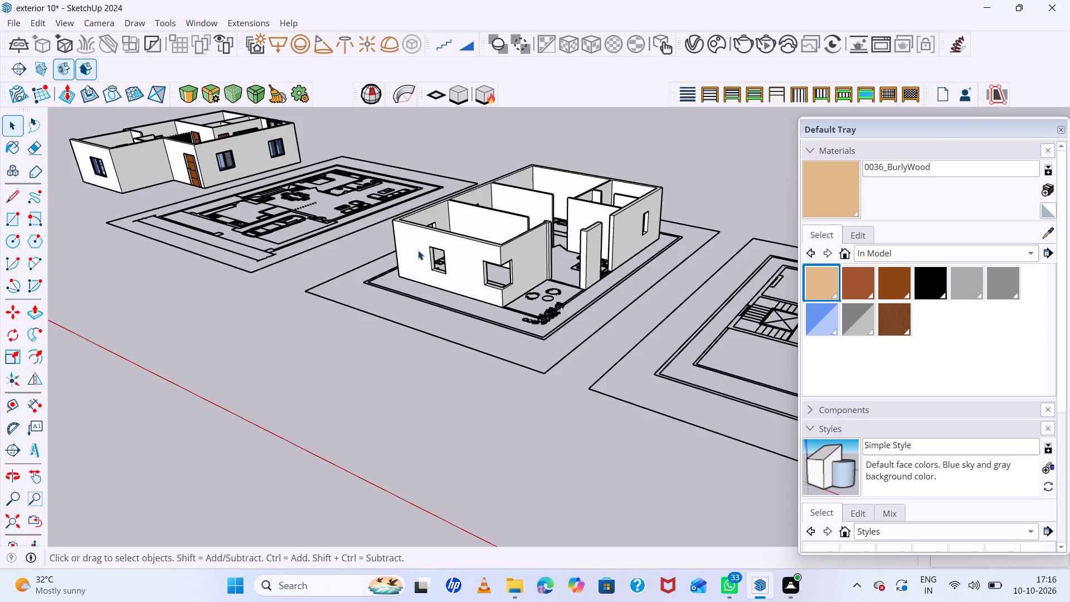
scroll(374, 231, down, 6)
scroll(207, 152, up, 14)
middle_drag(301, 206, 366, 409)
scroll(367, 407, down, 1)
scroll(426, 226, up, 6)
scroll(364, 250, down, 3)
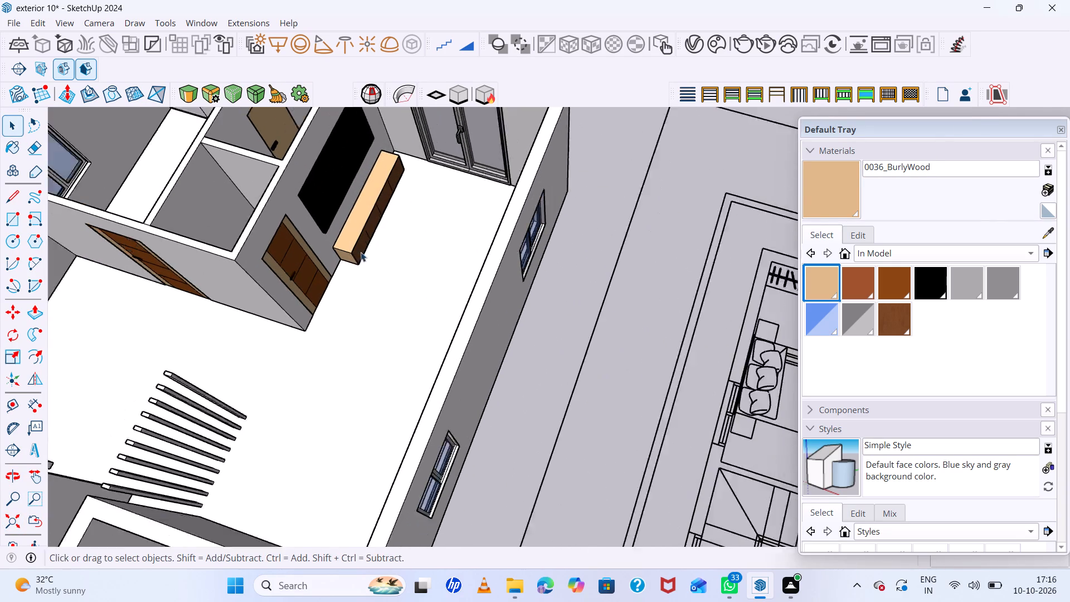
scroll(361, 252, down, 15)
scroll(476, 325, up, 9)
middle_drag(478, 324, 475, 299)
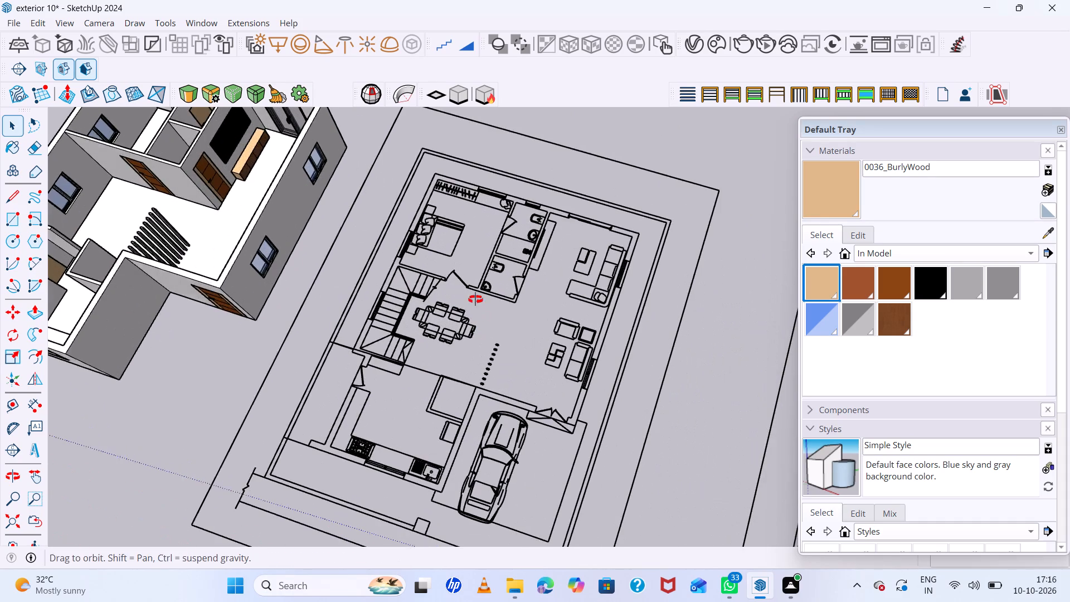
middle_drag(475, 299, 478, 234)
scroll(402, 294, down, 17)
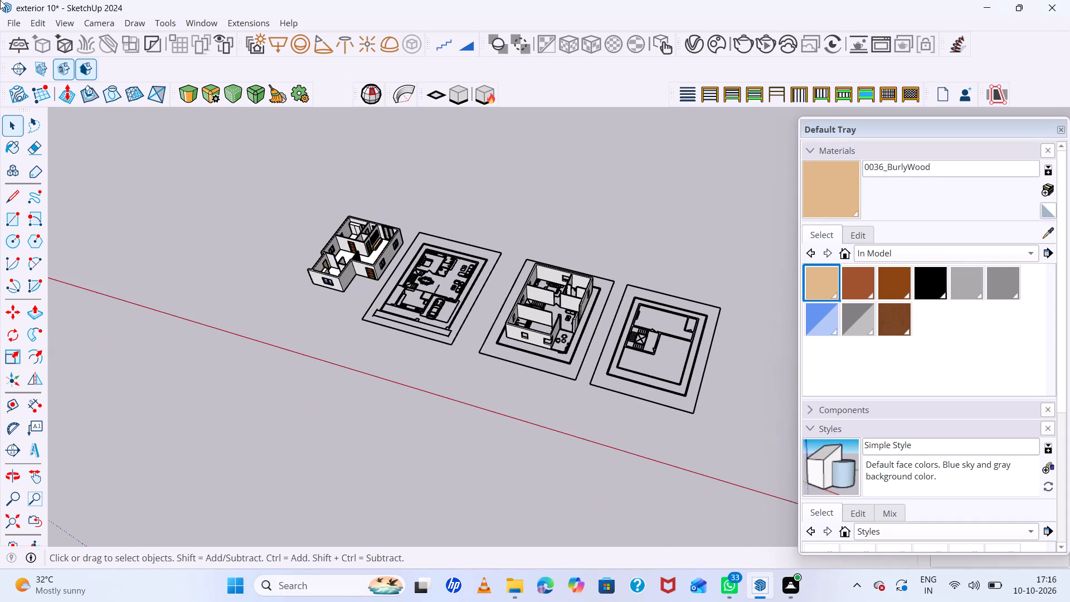
Examine the furnished 2D floor plan beside the house model, focusing on the dining table, staircase and living room furniture.
scroll(0, 0, up, 12)
scroll(431, 257, up, 3)
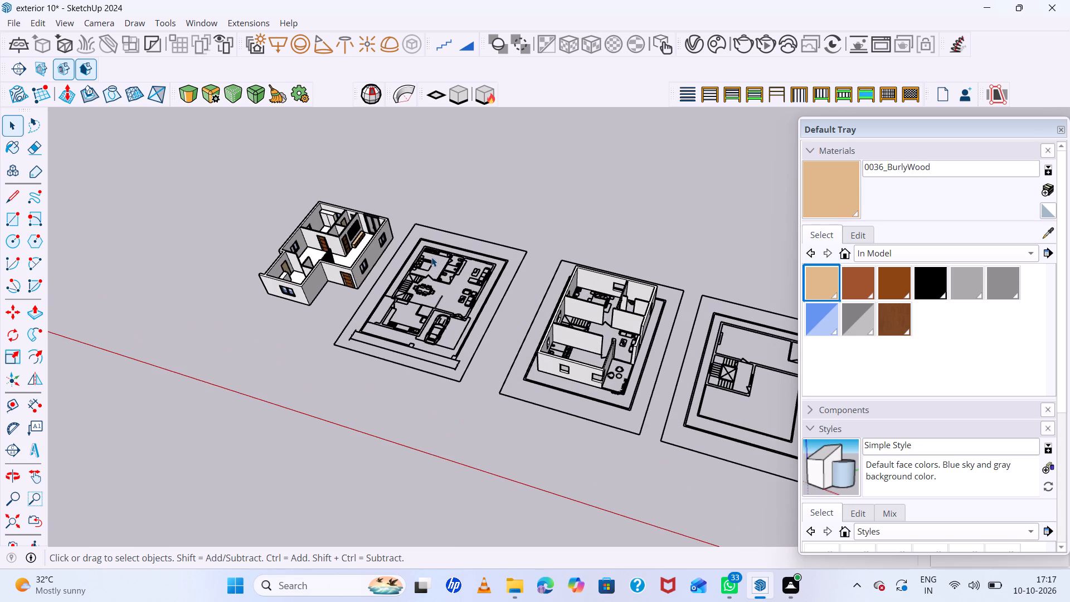
scroll(431, 257, up, 4)
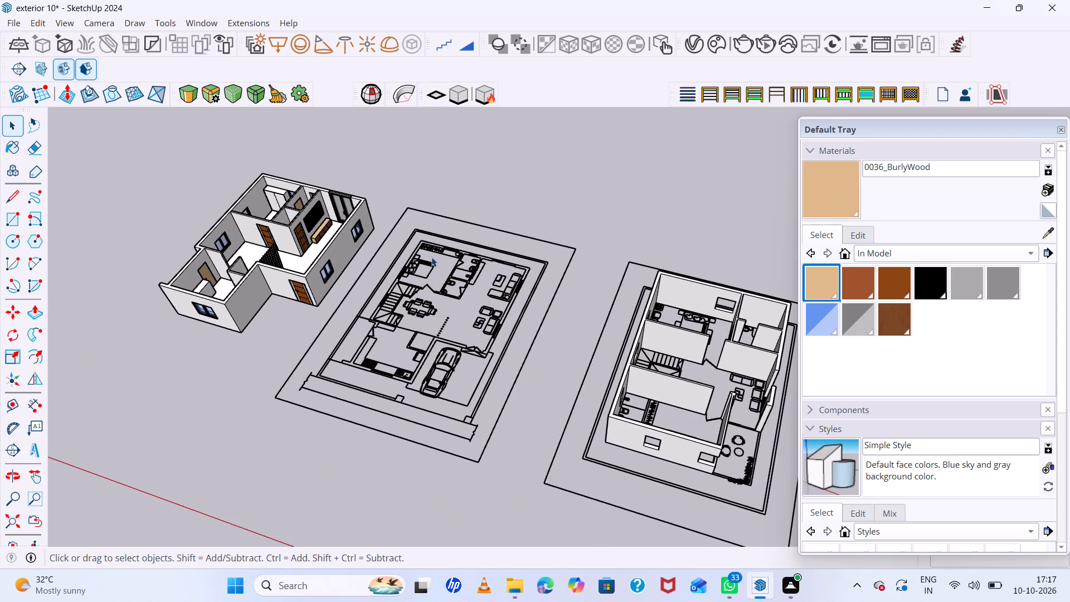
scroll(431, 257, down, 3)
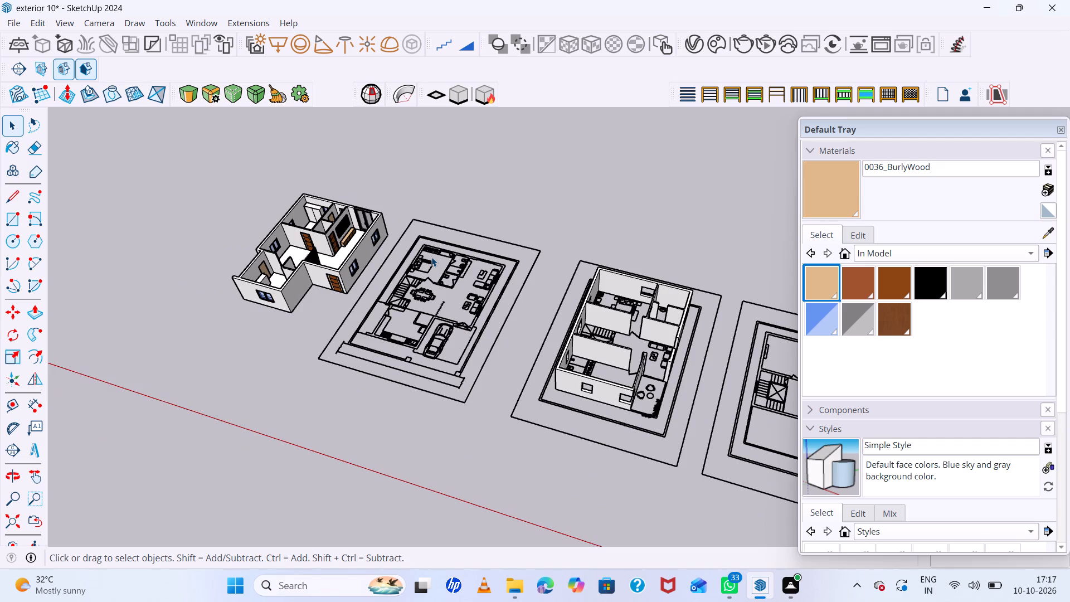
scroll(431, 257, up, 3)
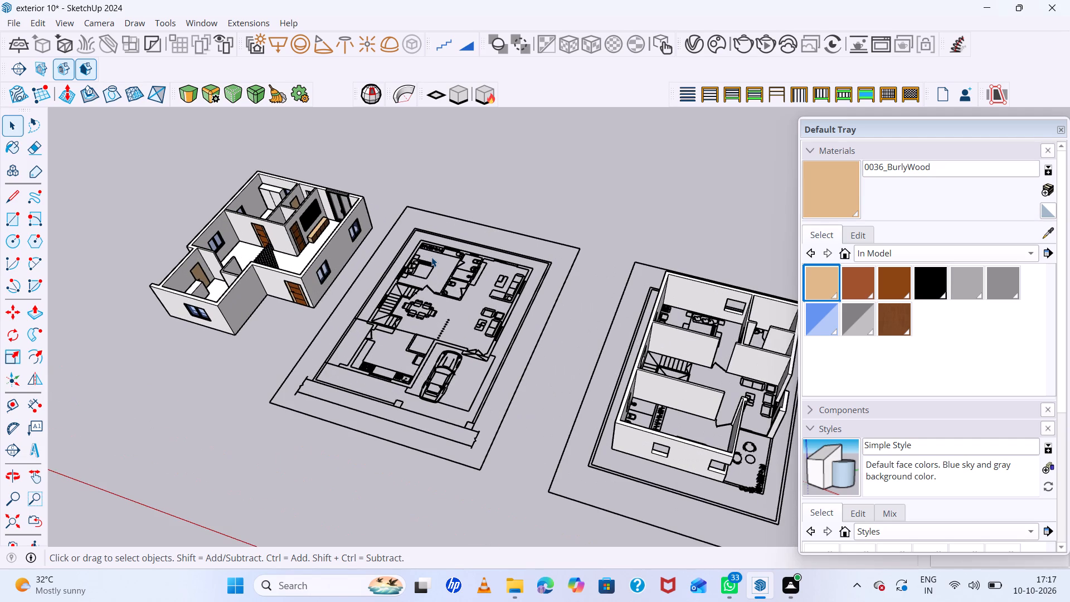
scroll(431, 257, up, 4)
scroll(423, 357, up, 6)
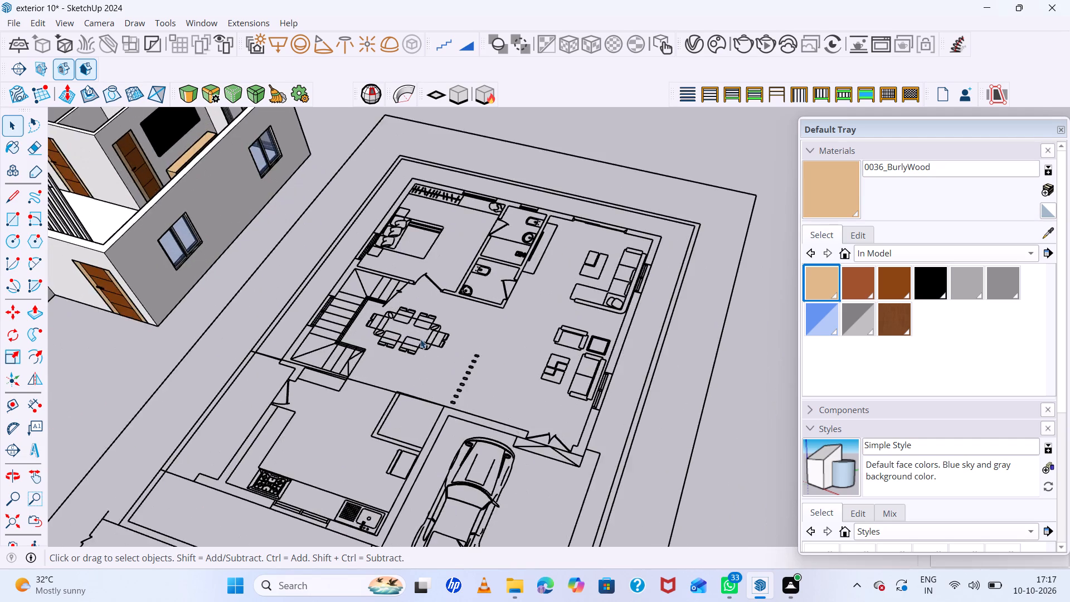
scroll(420, 339, up, 15)
scroll(405, 322, down, 18)
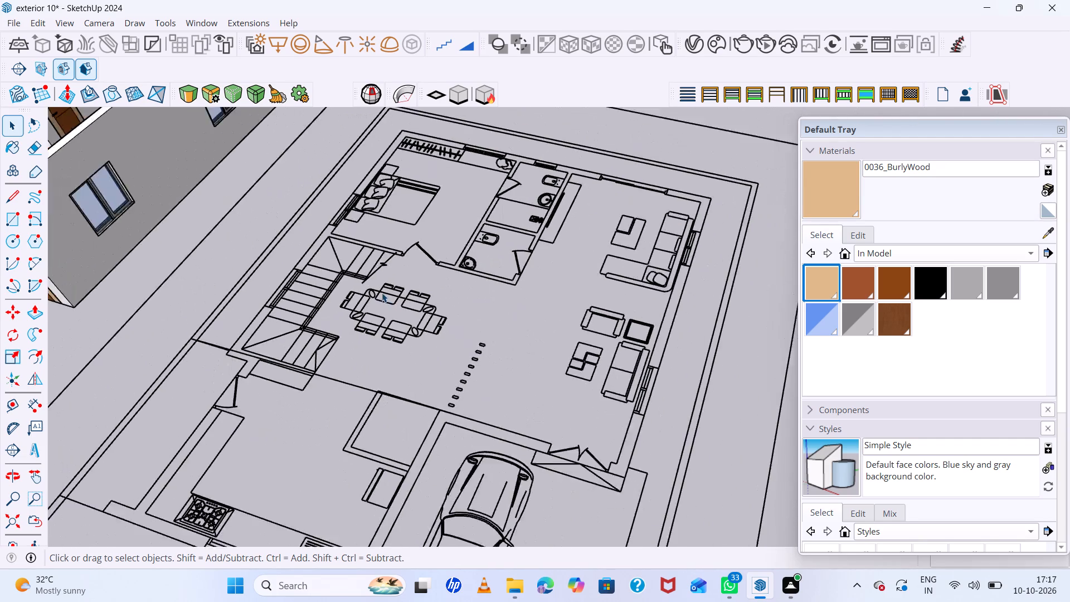
scroll(382, 293, down, 17)
scroll(390, 300, down, 5)
scroll(1062, 0, up, 5)
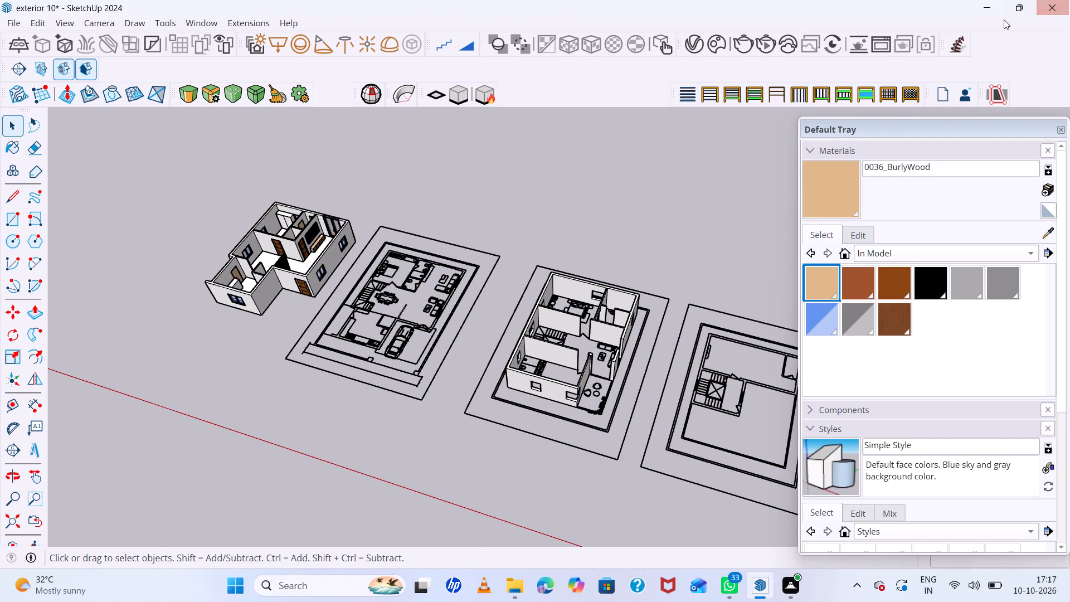
Save the house model.
middle_drag(1004, 20, 1066, 8)
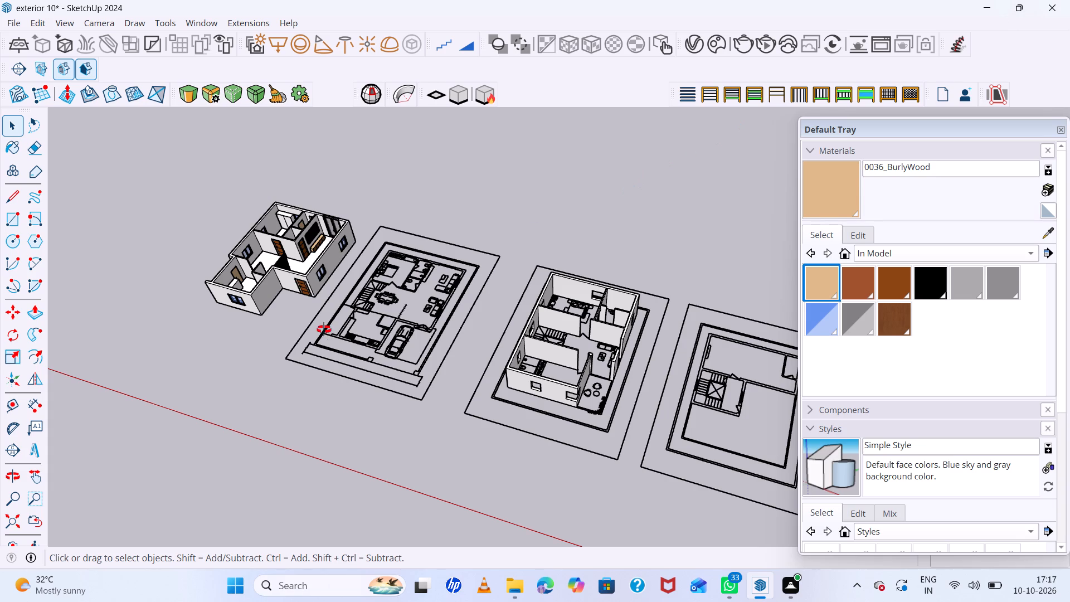
middle_drag(324, 329, 371, 315)
key(ctrl+s)
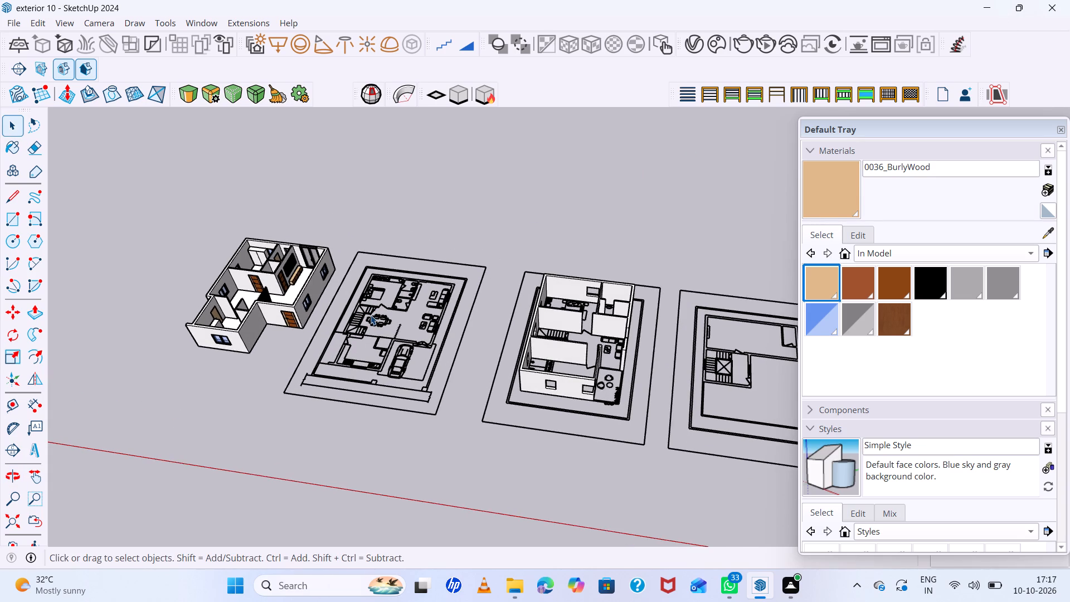
Compare the 3D house model with the adjacent 2D floor plan, examining the staircase and dining area.
scroll(301, 336, up, 20)
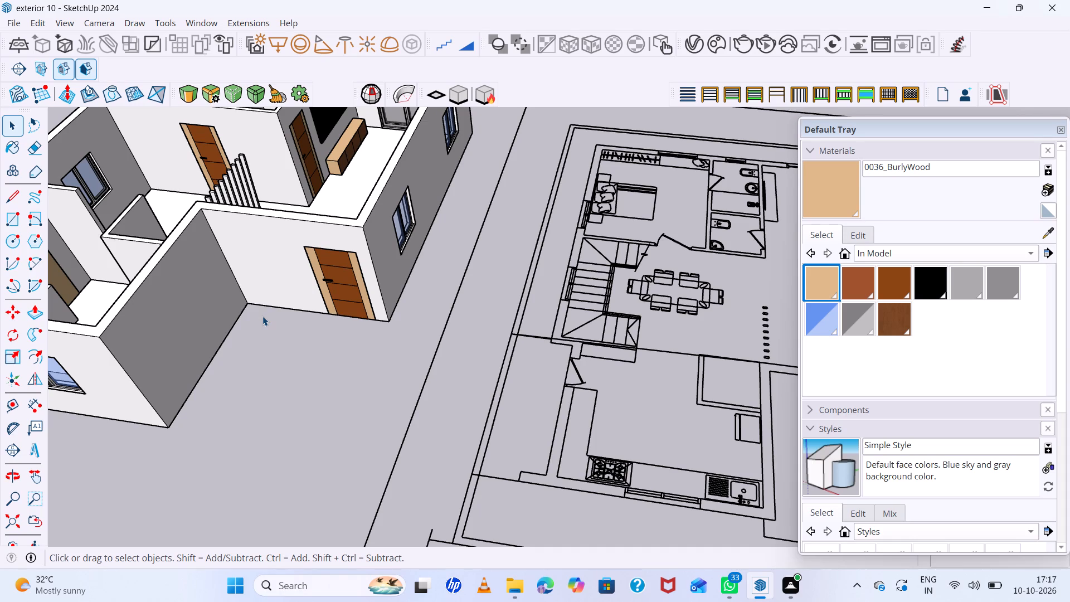
scroll(354, 380, down, 11)
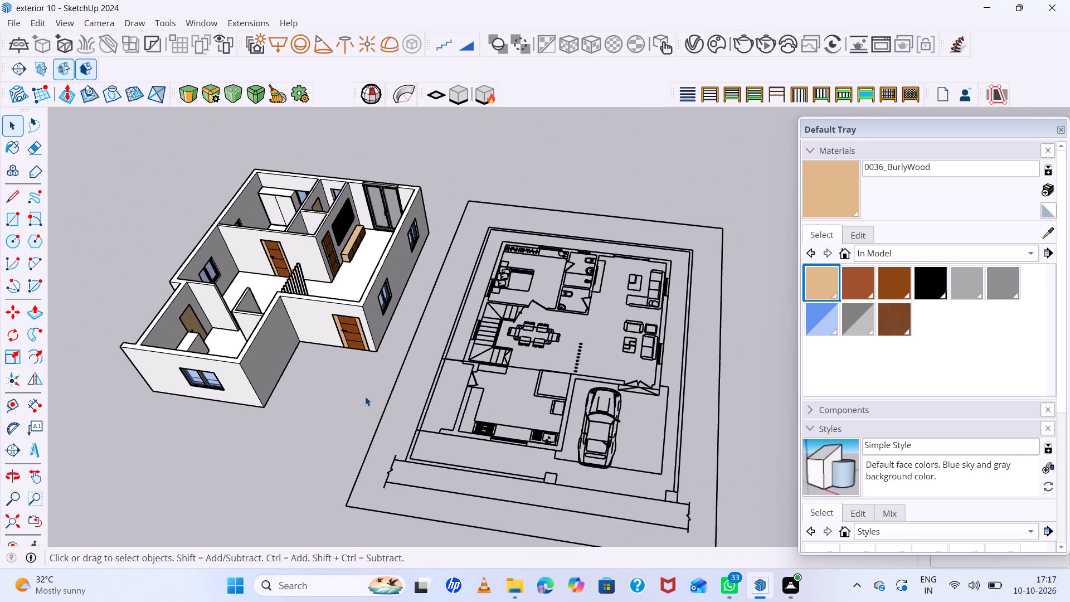
scroll(297, 420, up, 4)
scroll(290, 414, down, 13)
scroll(264, 458, up, 5)
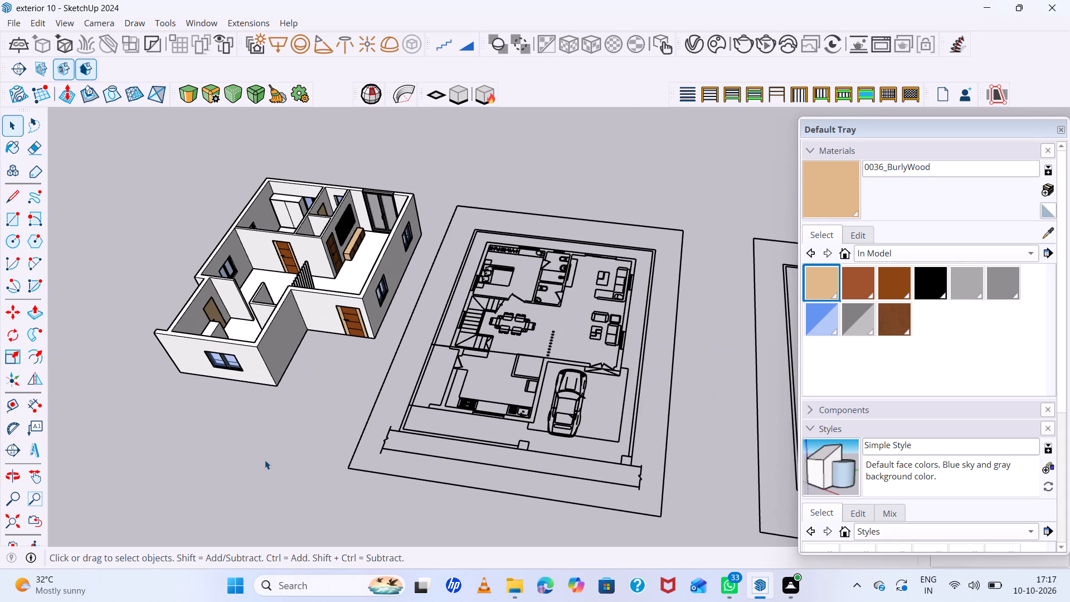
middle_drag(265, 460, 265, 524)
scroll(480, 308, up, 3)
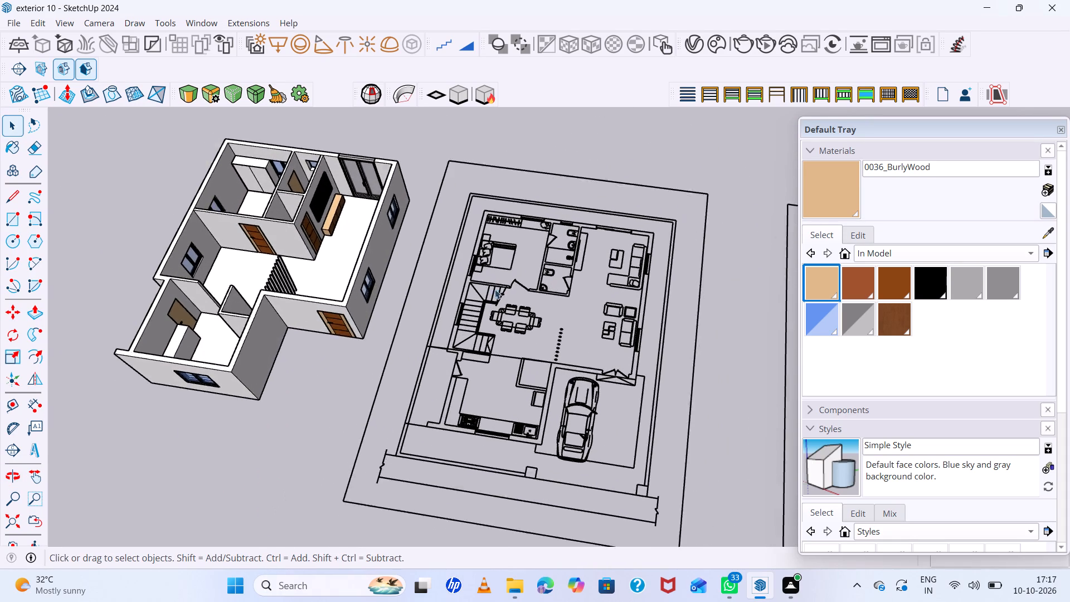
scroll(495, 289, up, 8)
middle_drag(469, 370, 352, 387)
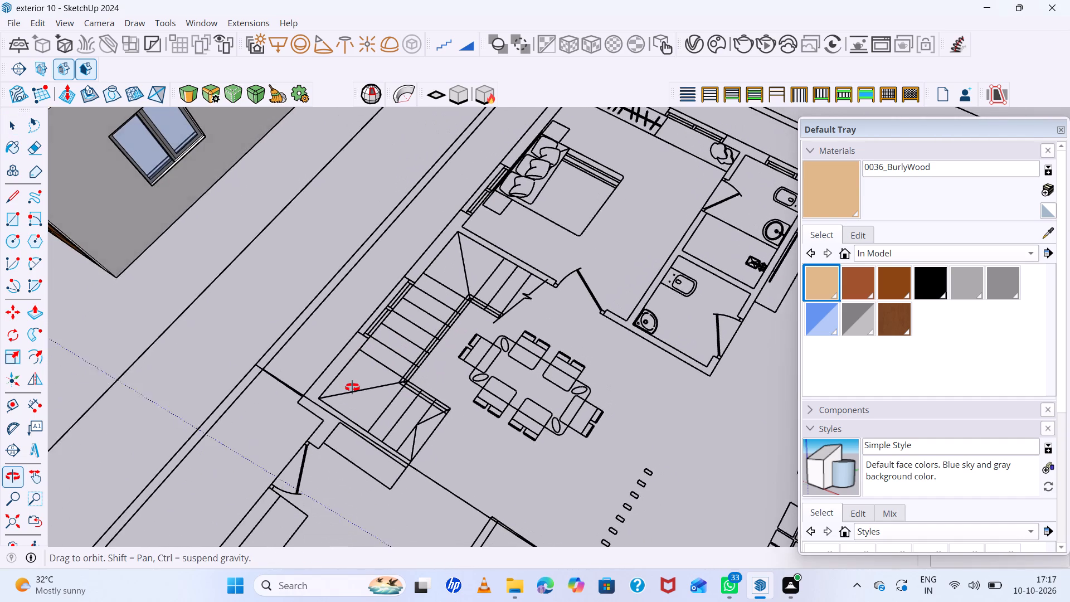
middle_drag(352, 387, 390, 304)
scroll(390, 304, up, 2)
scroll(392, 299, down, 12)
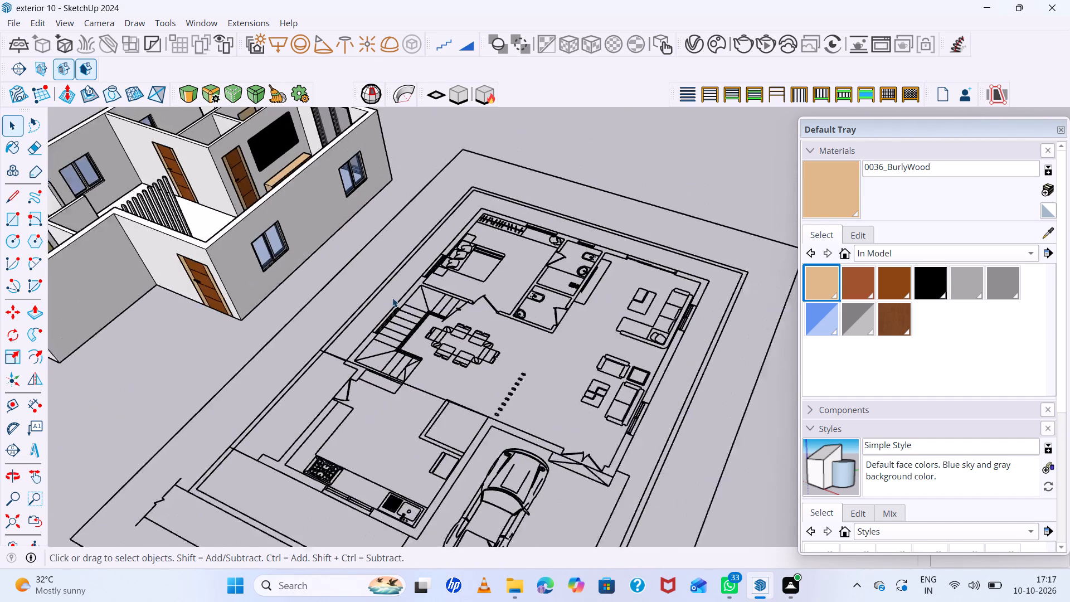
scroll(392, 298, down, 3)
scroll(427, 332, up, 12)
scroll(429, 332, down, 7)
scroll(440, 334, up, 6)
scroll(440, 334, down, 5)
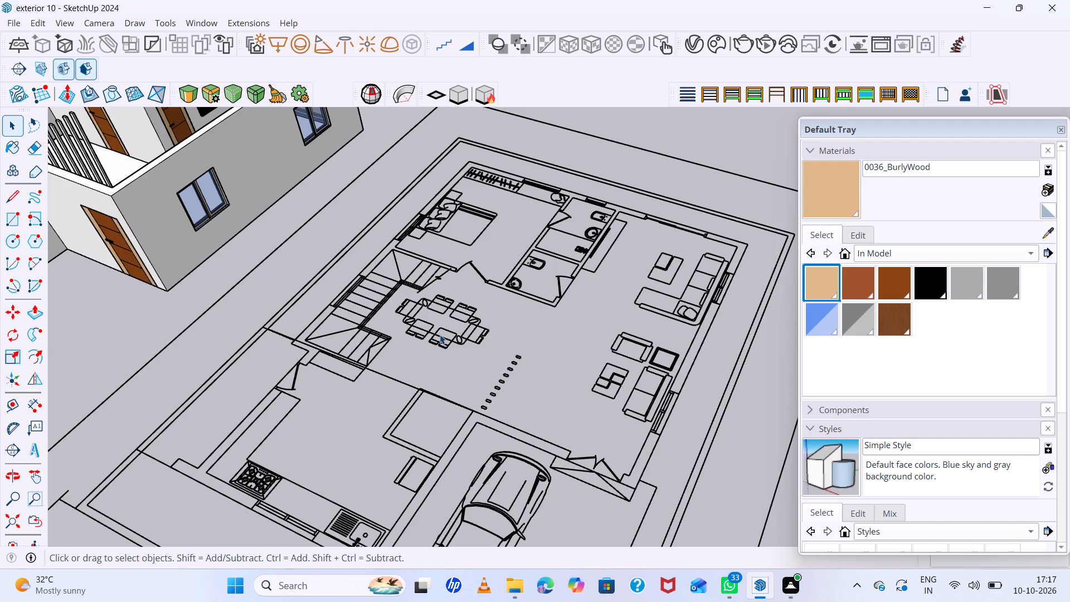
scroll(440, 334, up, 5)
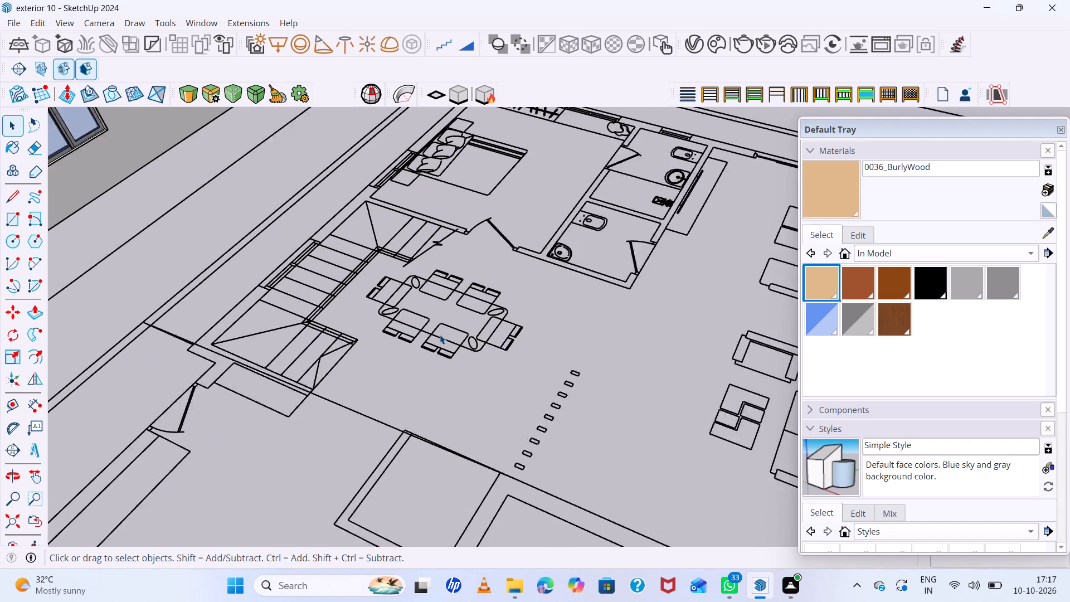
scroll(440, 334, up, 1)
scroll(406, 359, down, 12)
scroll(402, 361, up, 6)
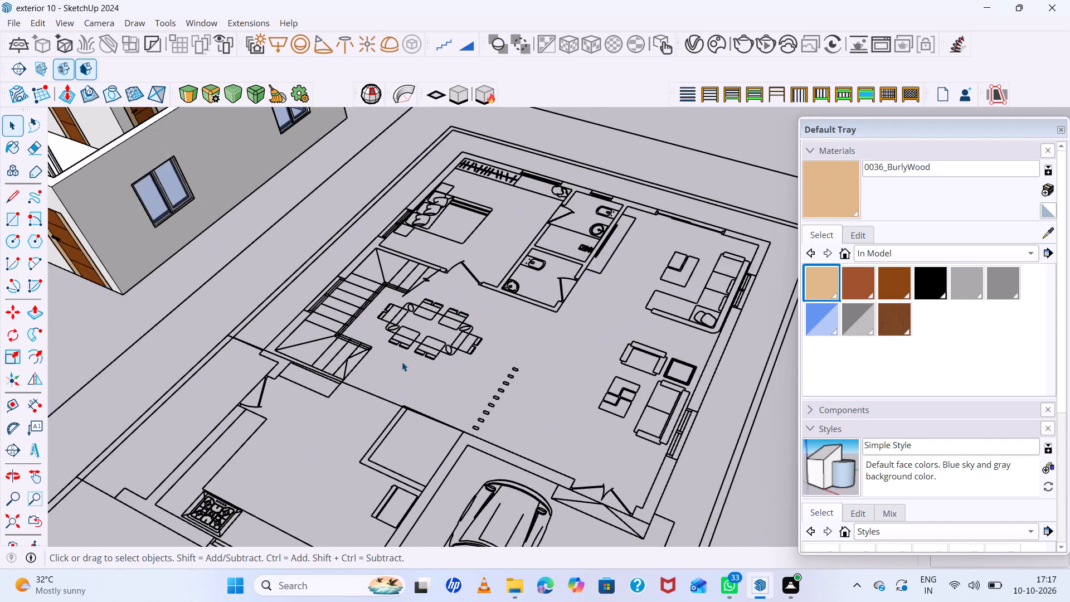
middle_drag(353, 364, 322, 363)
scroll(455, 291, down, 11)
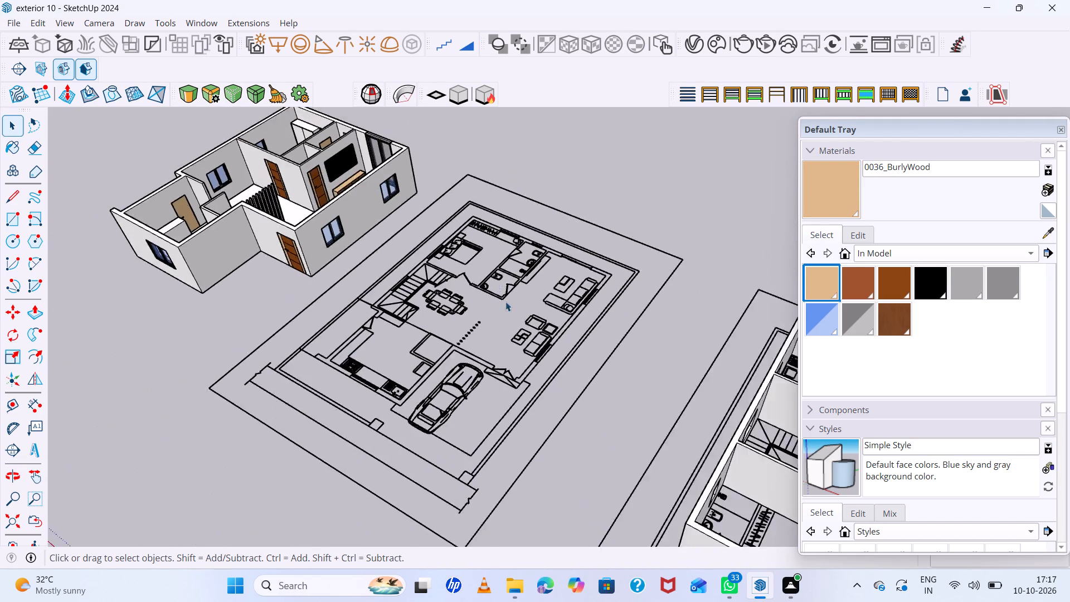
scroll(505, 302, down, 11)
middle_drag(399, 336, 570, 343)
scroll(421, 404, up, 7)
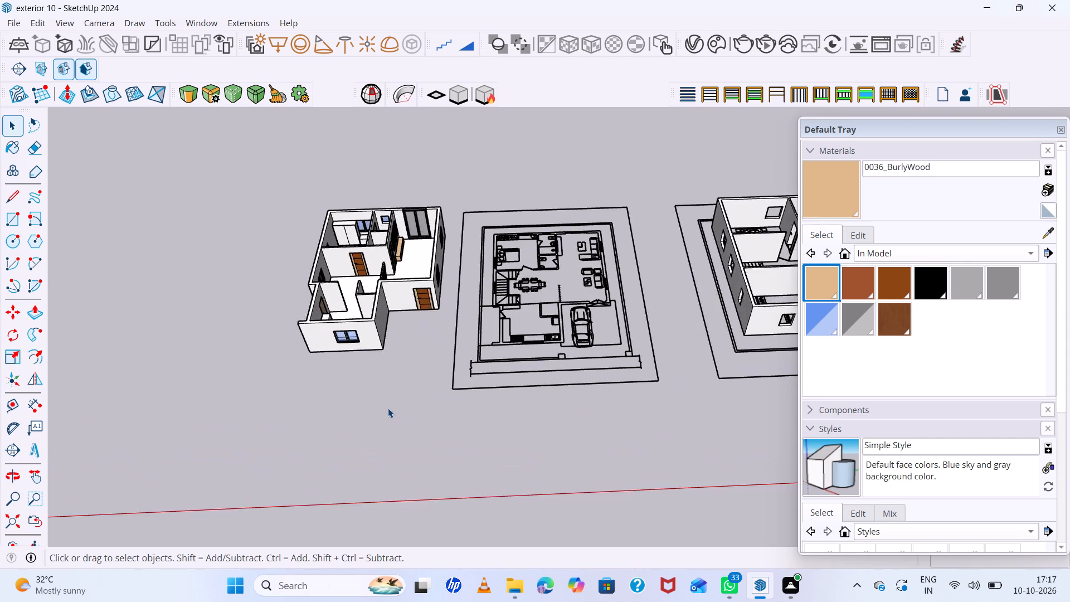
Search the 3D Warehouse for "dining table".
scroll(388, 408, up, 4)
middle_drag(388, 407, 445, 405)
scroll(436, 404, up, 5)
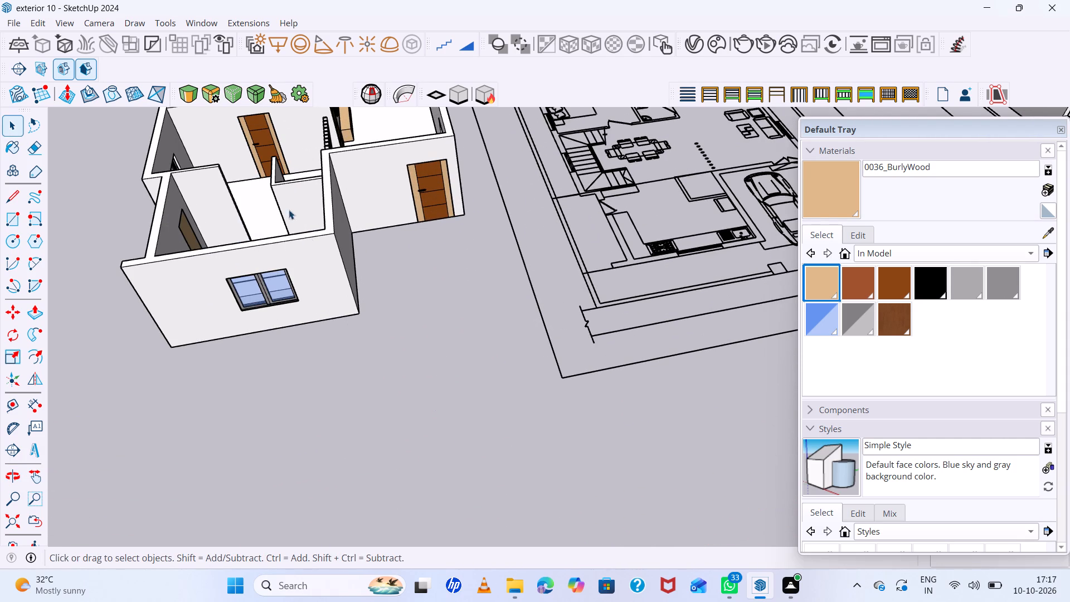
click(200, 28)
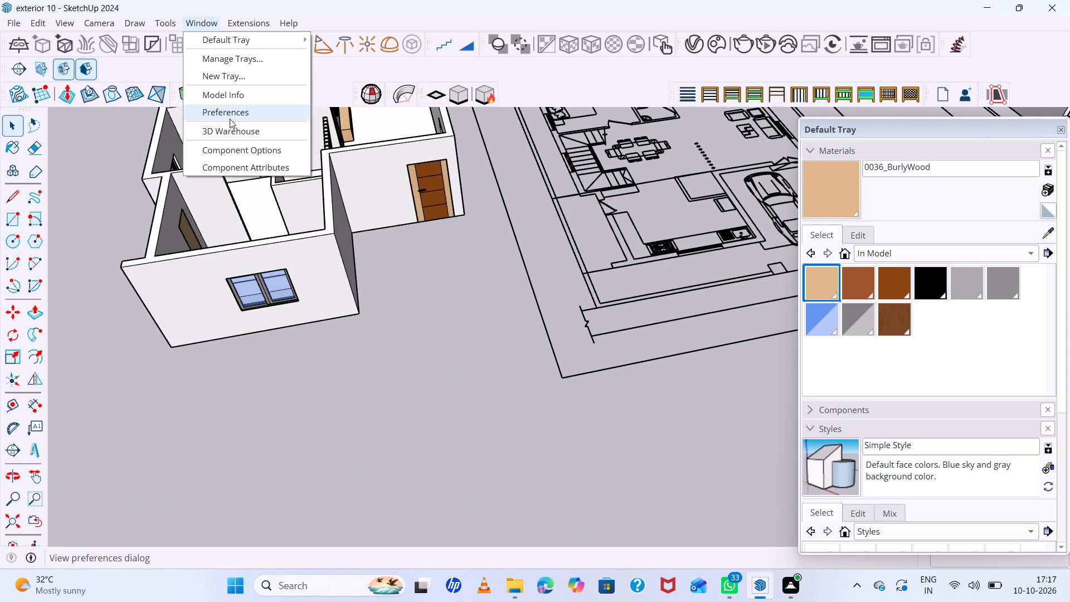
click(231, 126)
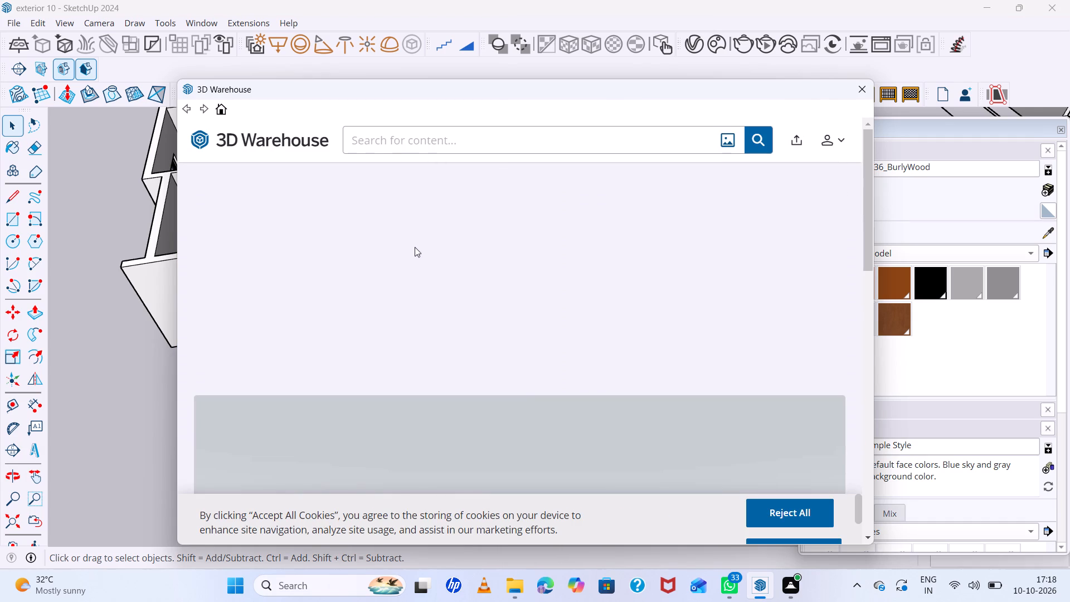
click(551, 150)
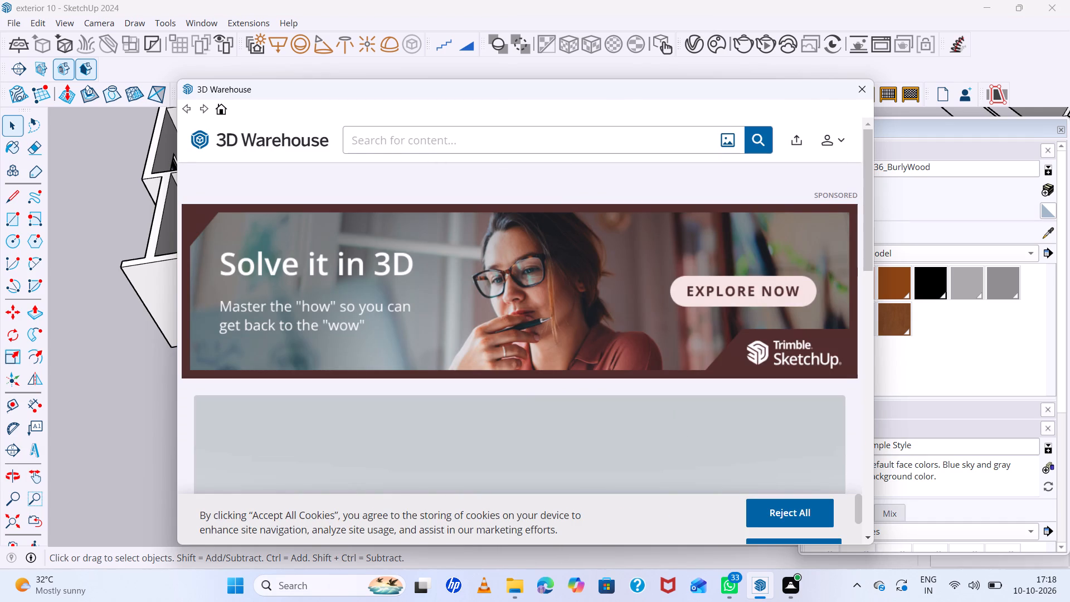
text(dinin)
text(g)
key(space)
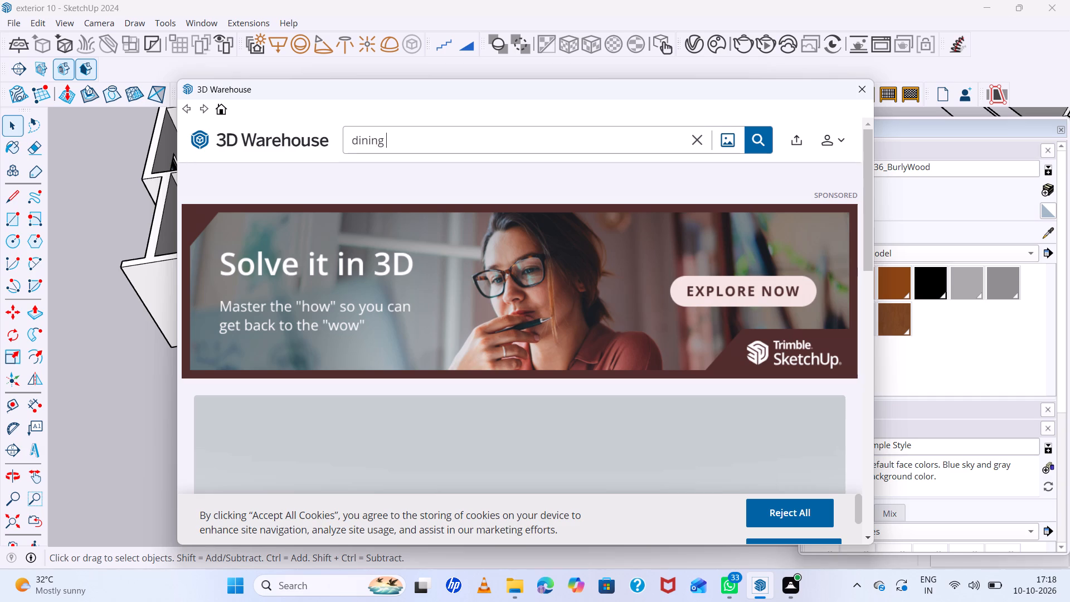
text(tabl)
key(e)
key(Return)
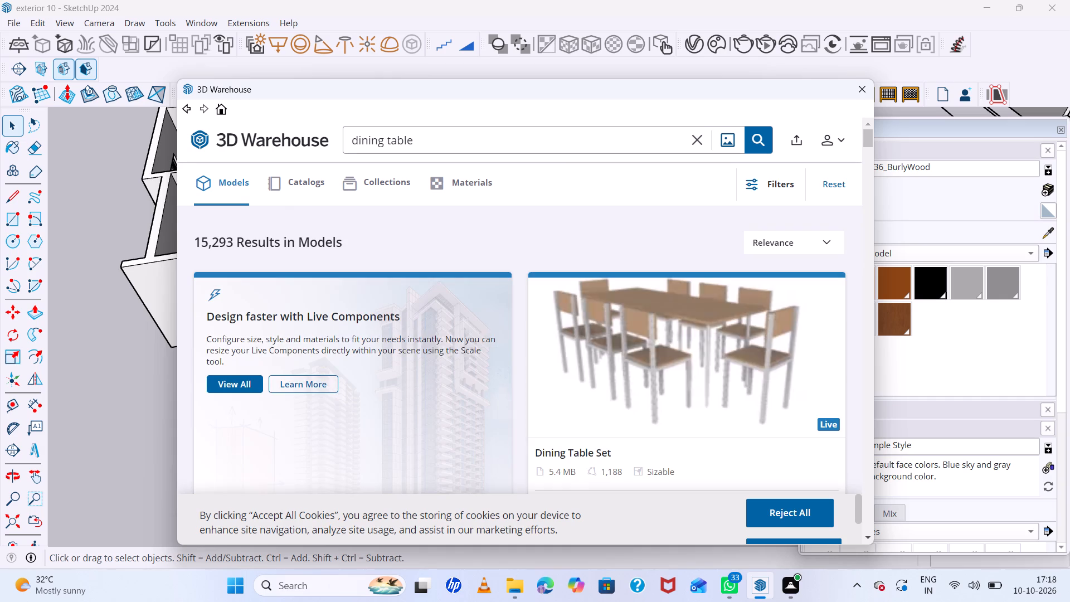
Download the 8-person Dining Table with pale upholstered chairs into the model and place it on the open ground in front of the house.
scroll(617, 346, down, 4)
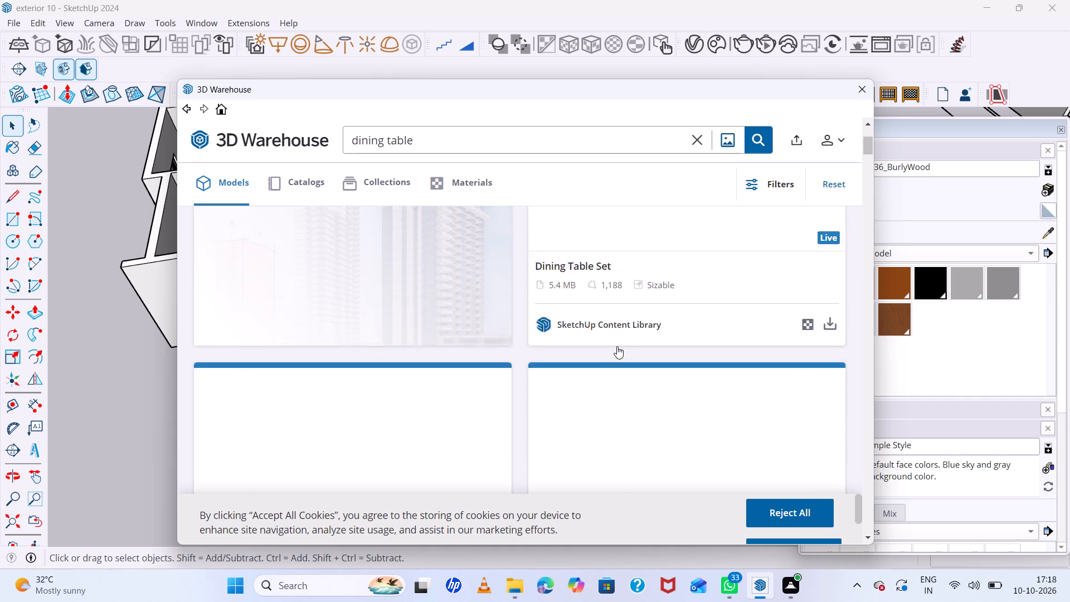
scroll(617, 346, down, 4)
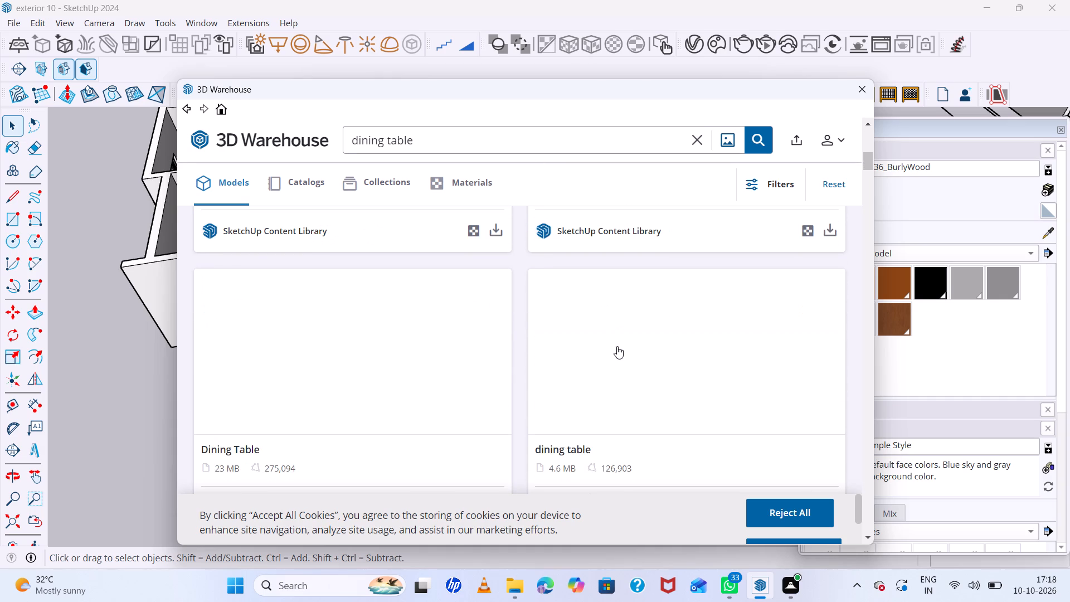
scroll(617, 346, down, 1)
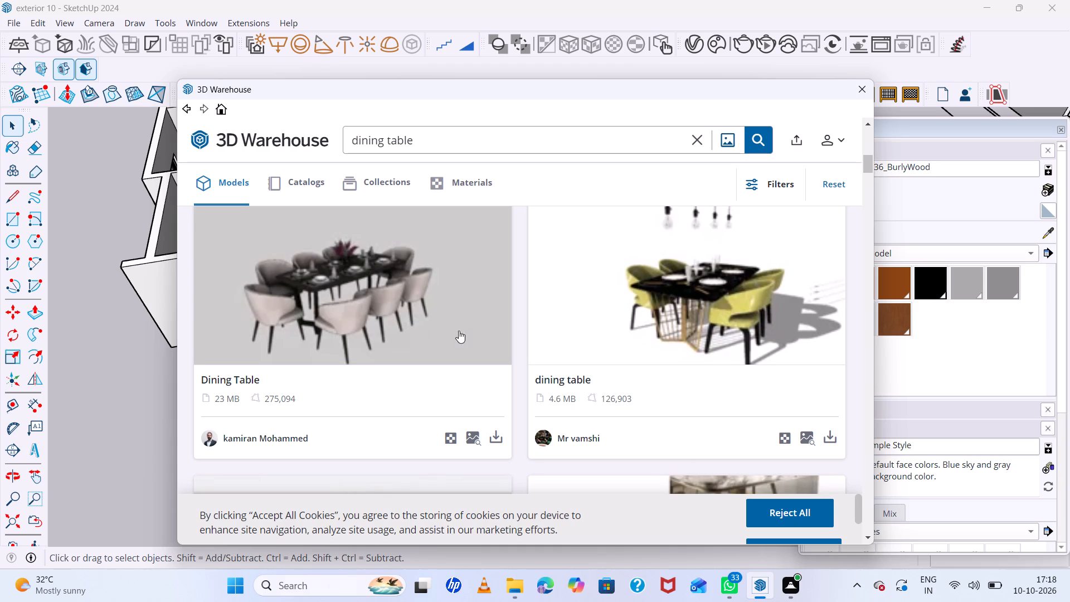
click(356, 314)
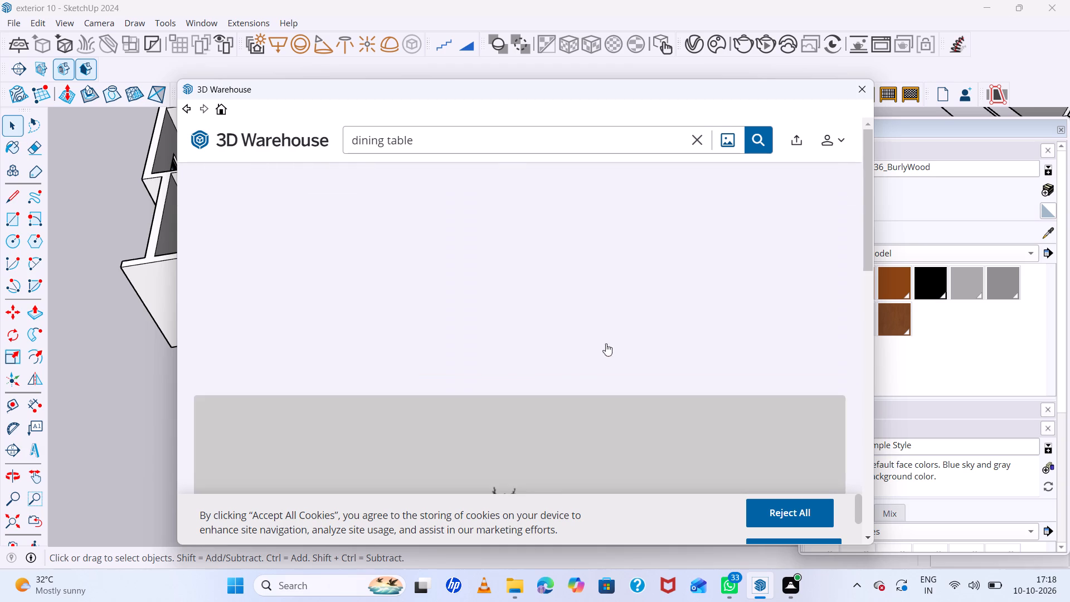
scroll(606, 343, down, 5)
scroll(667, 366, down, 2)
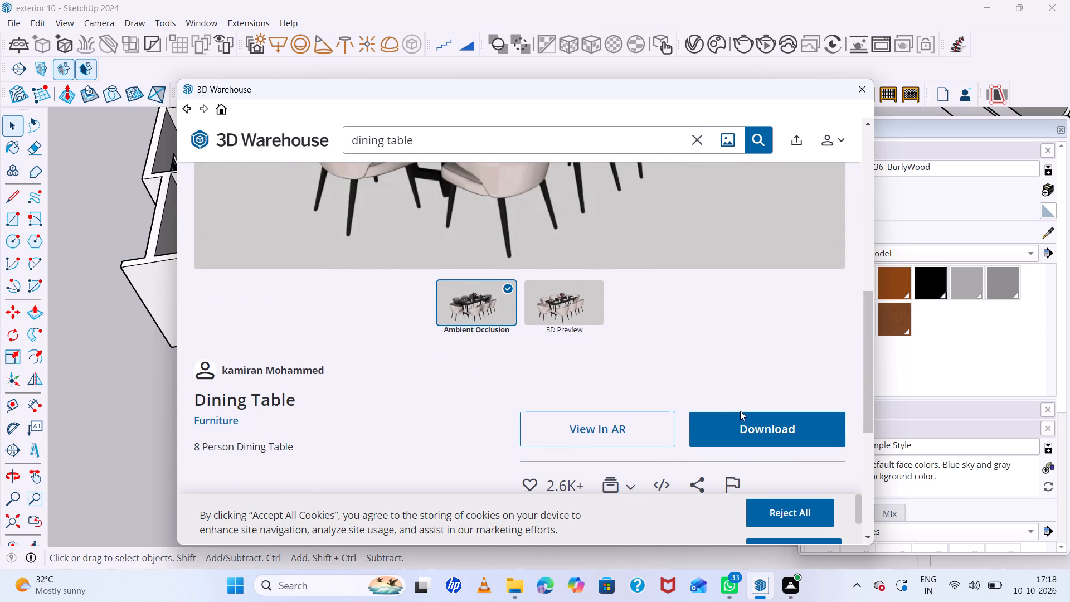
click(742, 420)
click(480, 335)
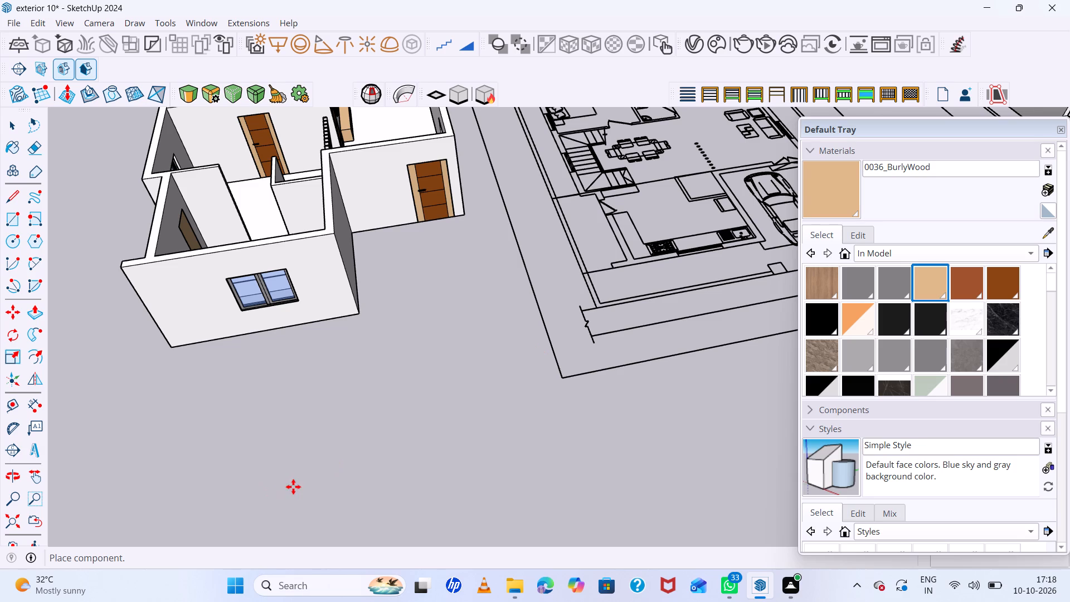
scroll(407, 437, down, 5)
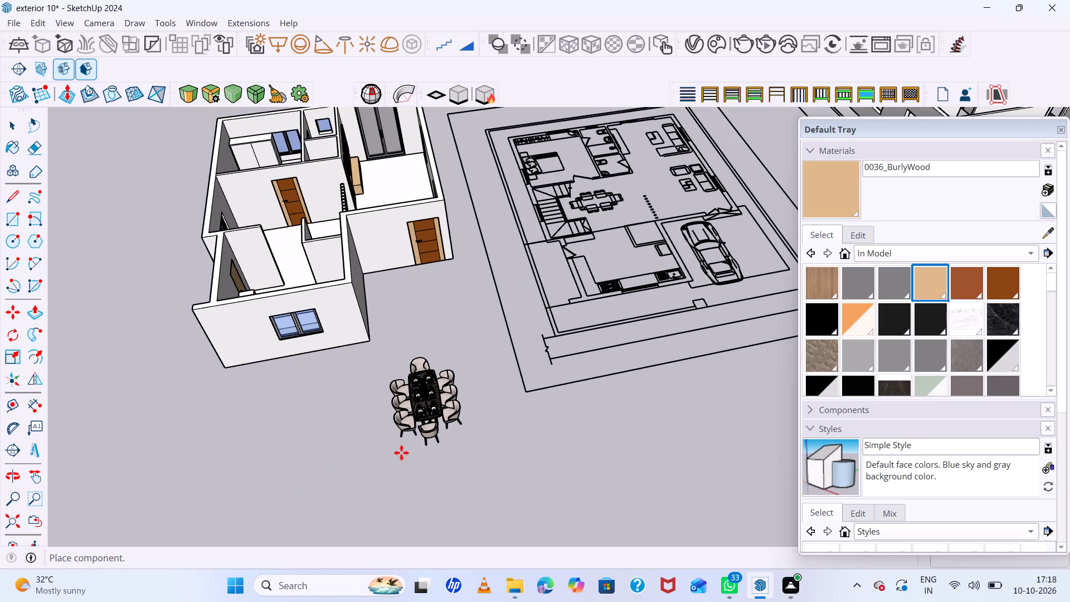
click(401, 453)
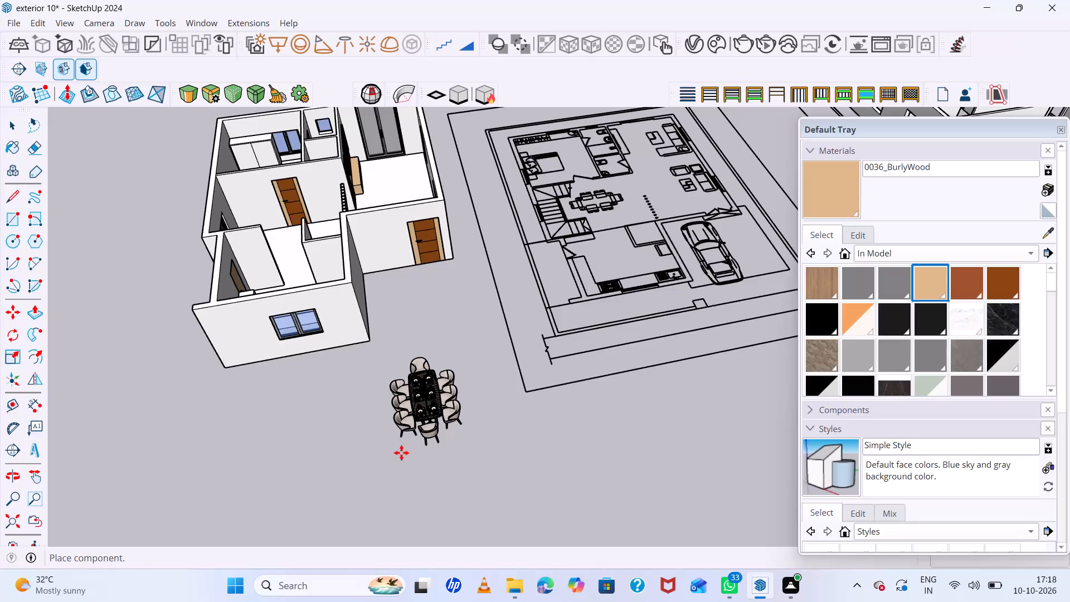
Rotate the dining table set 90 degrees on the ground plane about its corner.
scroll(425, 390, up, 7)
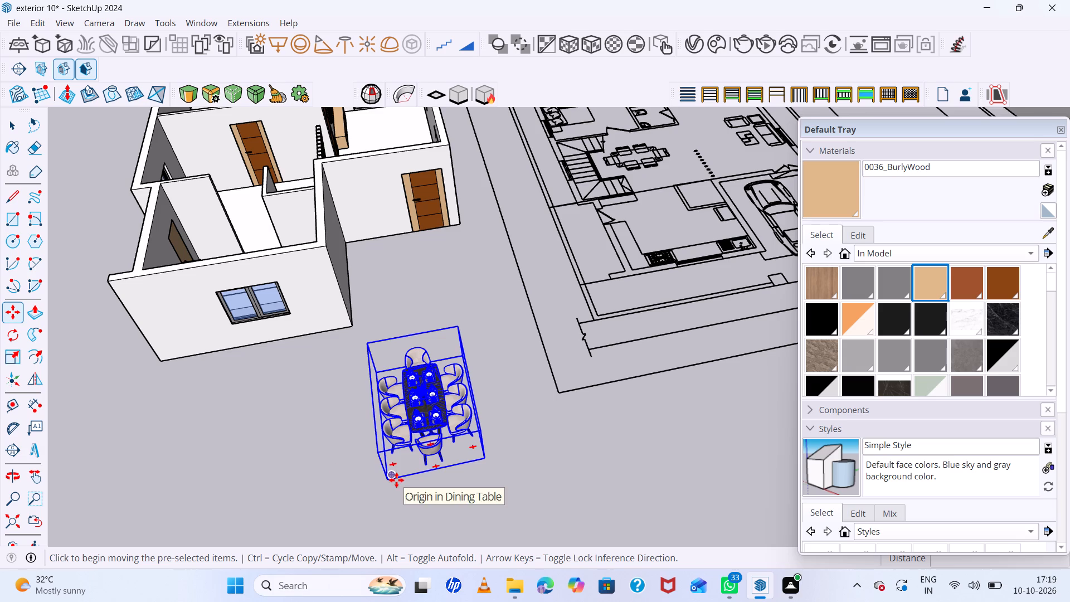
key(q)
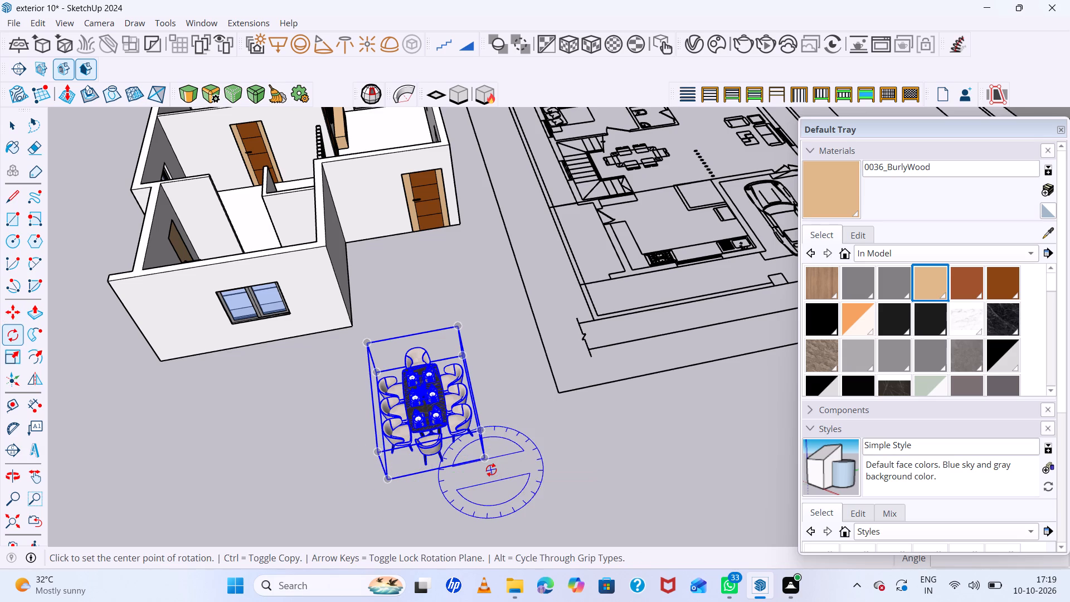
click(490, 468)
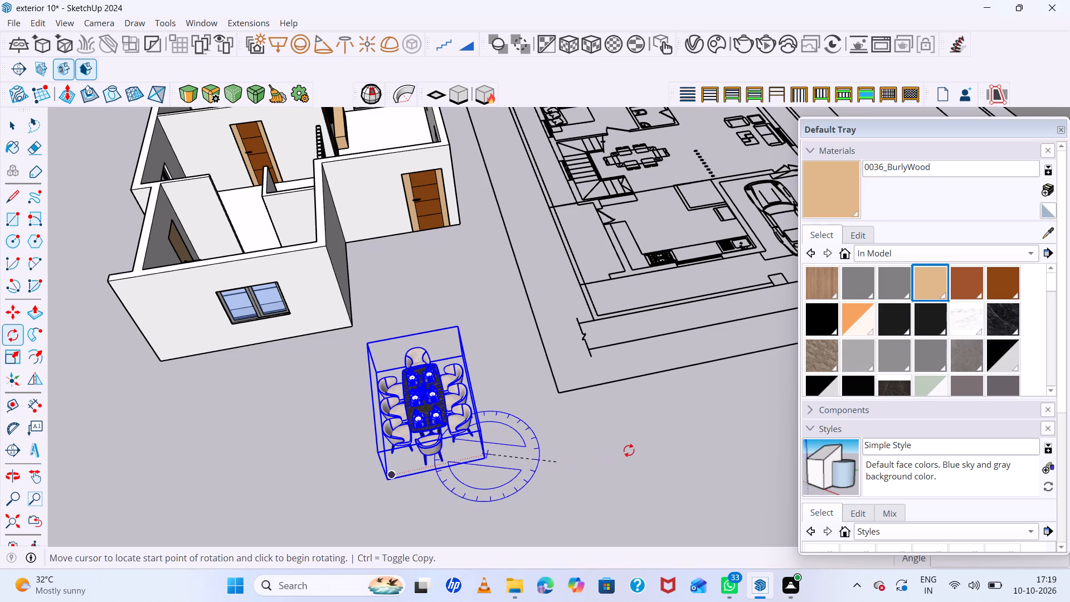
click(665, 419)
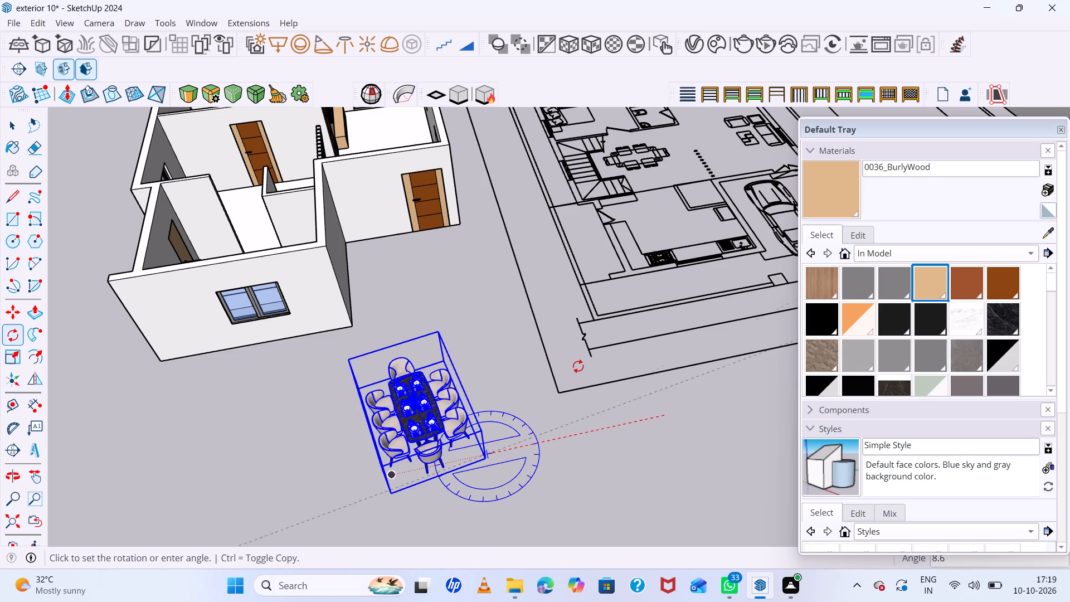
click(462, 352)
Scale the dining table set down to about 0.79 along red, 0.64 along green, and again about 0.77 along red.
scroll(462, 352, down, 6)
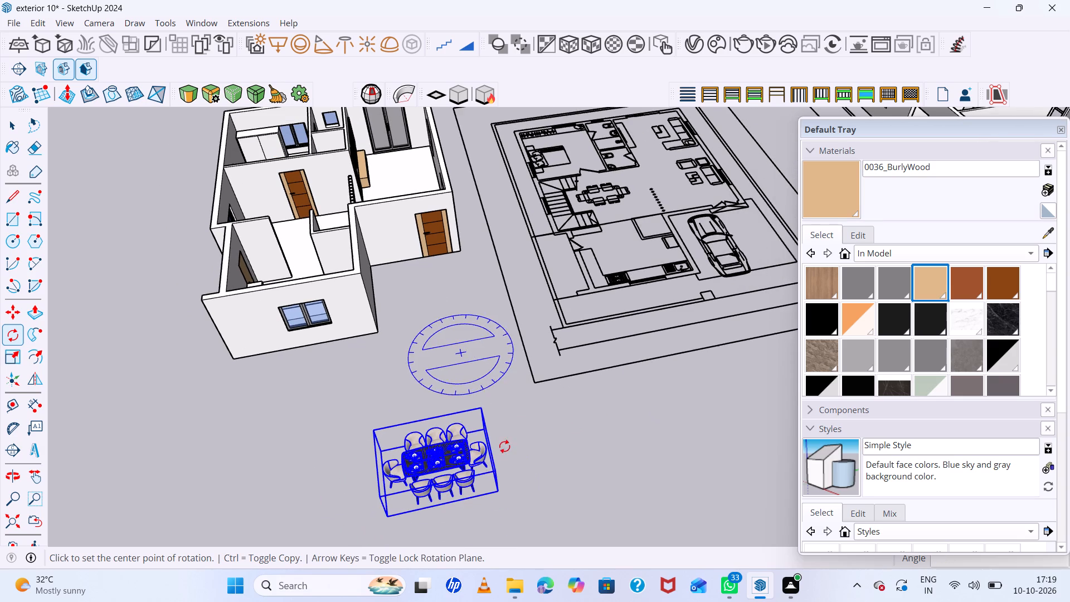
key(s)
scroll(438, 500, up, 2)
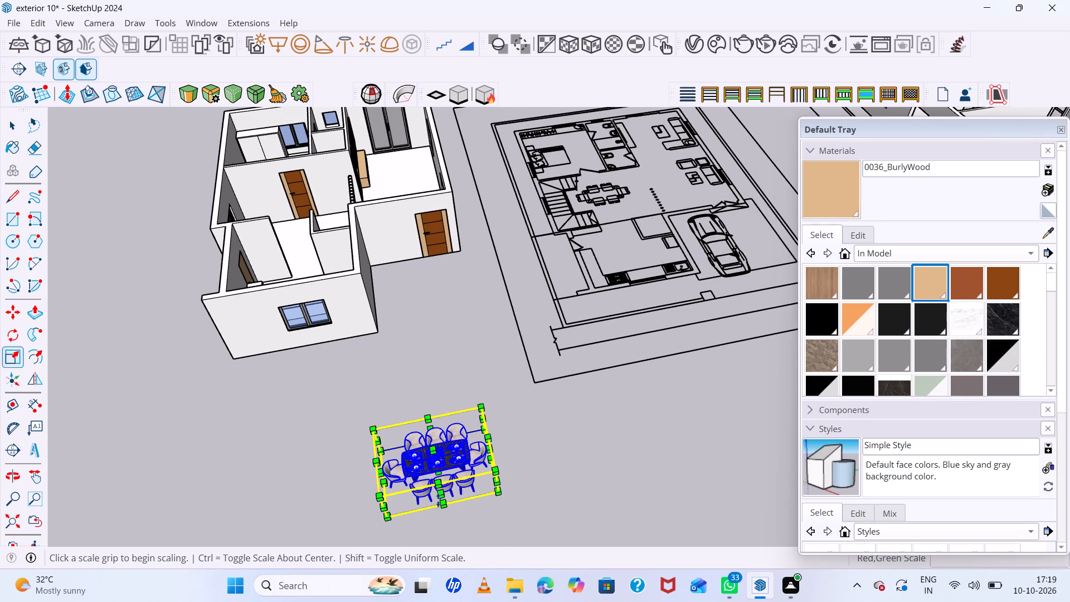
scroll(438, 500, up, 3)
click(442, 493)
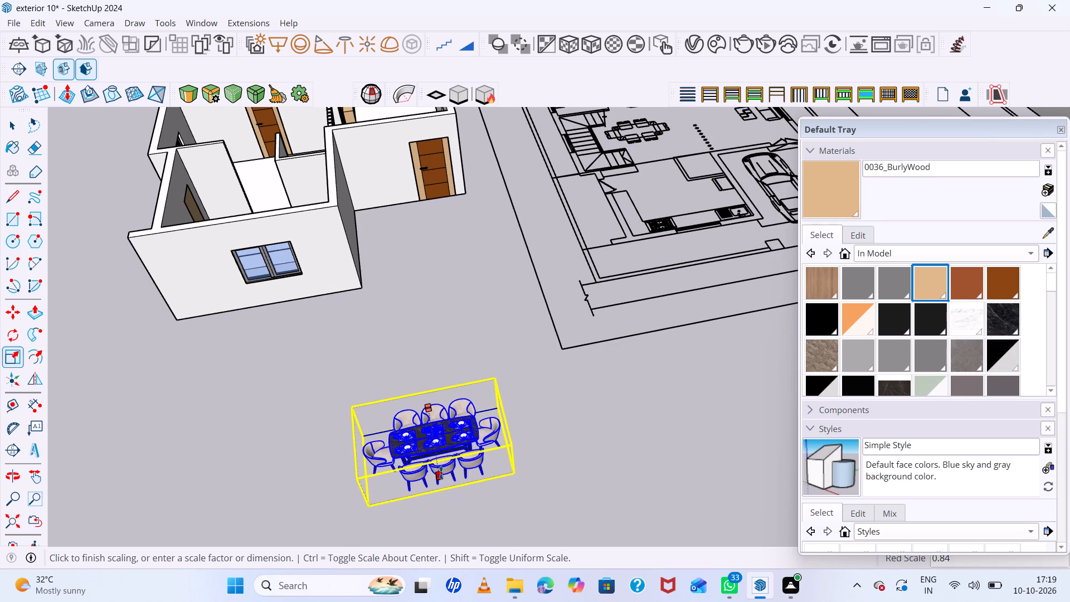
click(441, 472)
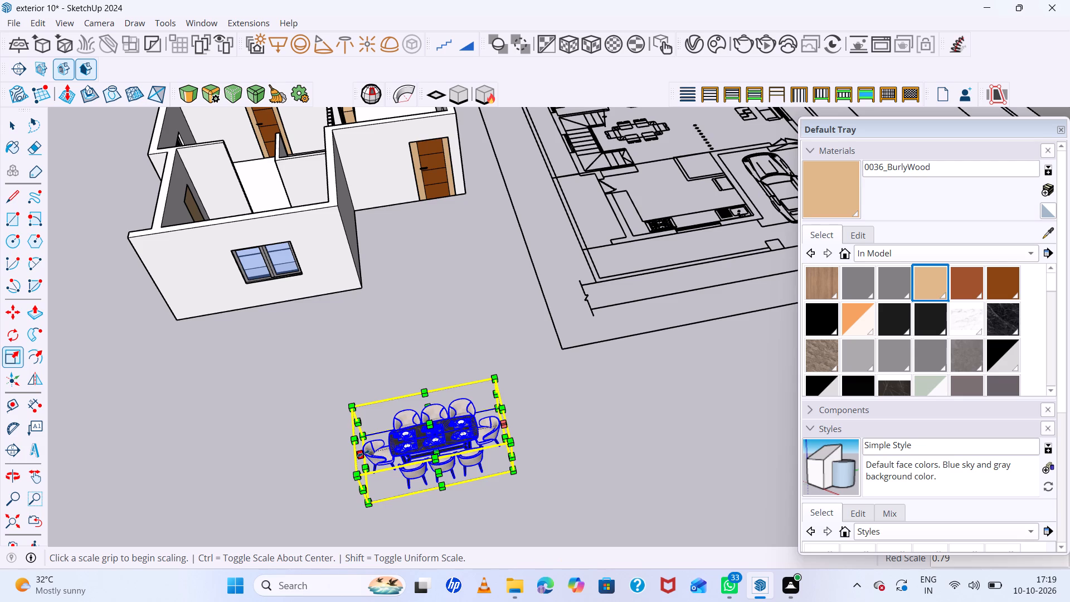
click(363, 453)
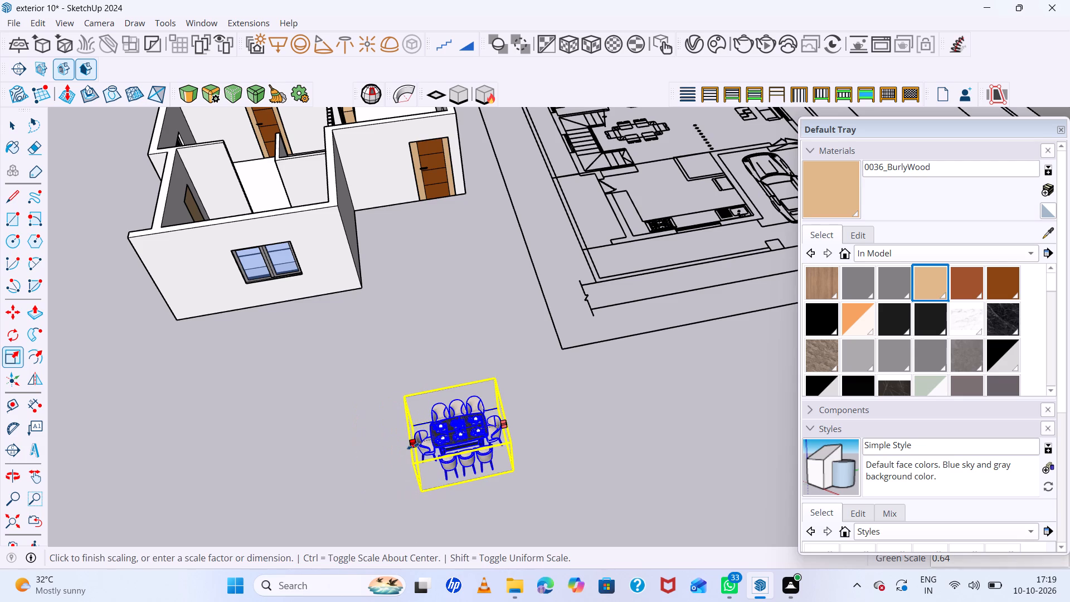
click(413, 446)
click(468, 465)
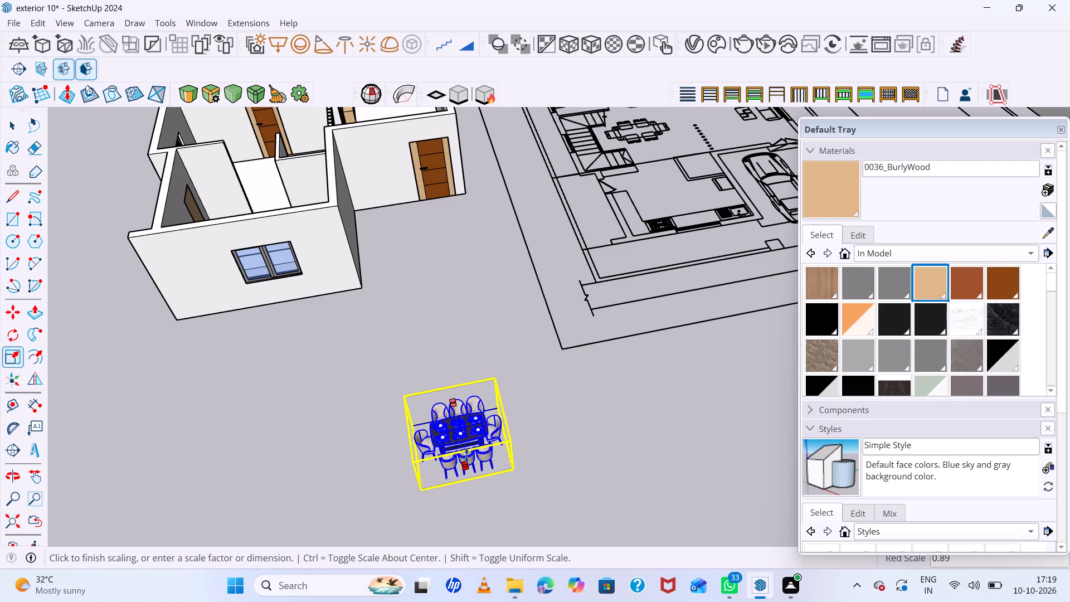
click(465, 452)
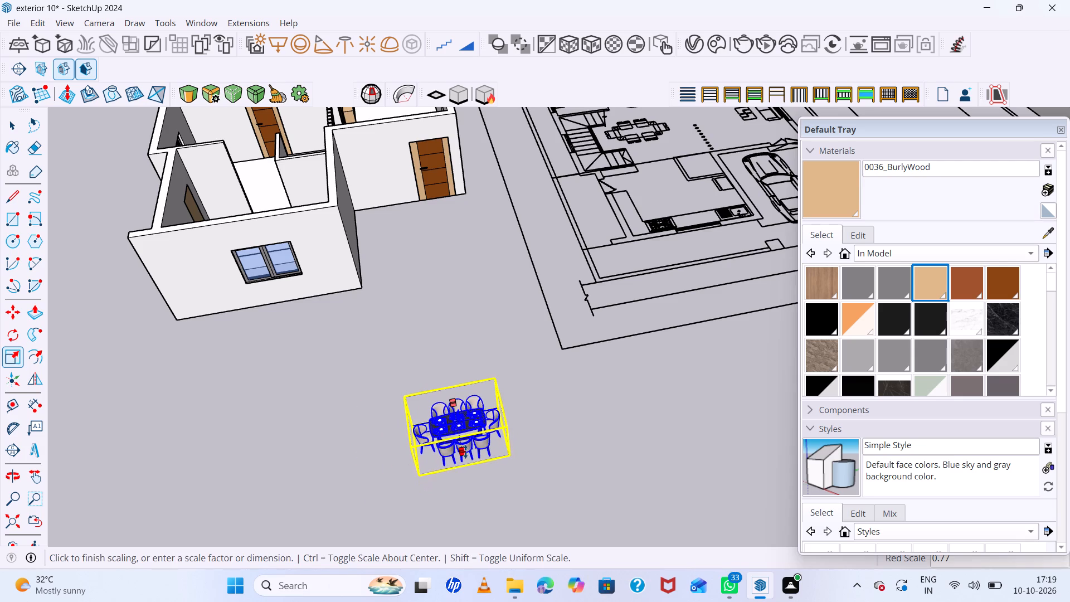
key(space)
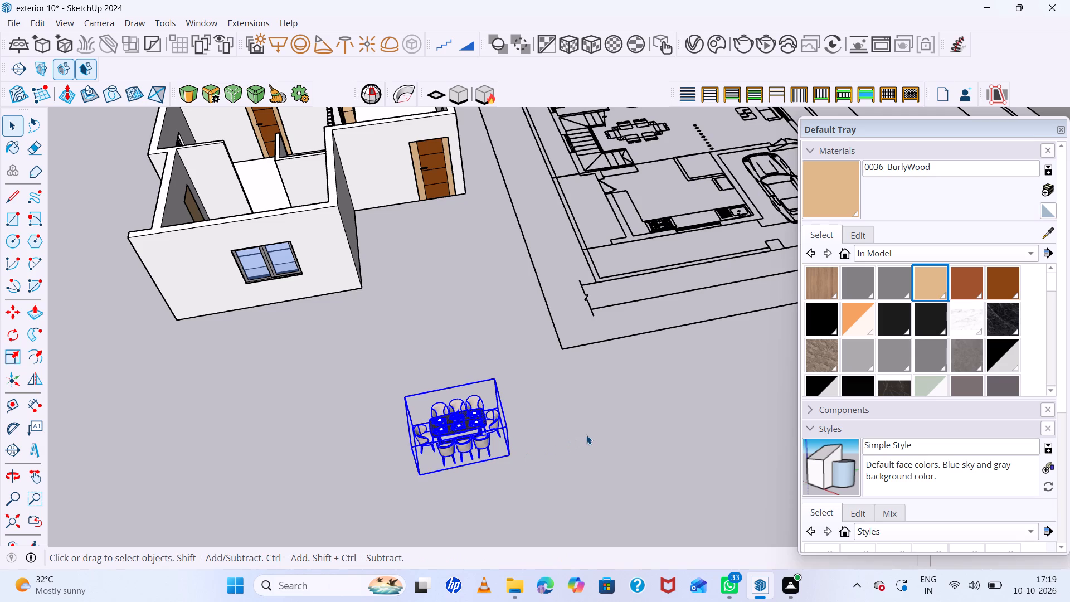
click(586, 435)
Move the dining table set by its bottom corner about 46' 9" onto the dining area beside the staircase in the 2D floor plan.
scroll(455, 426, up, 10)
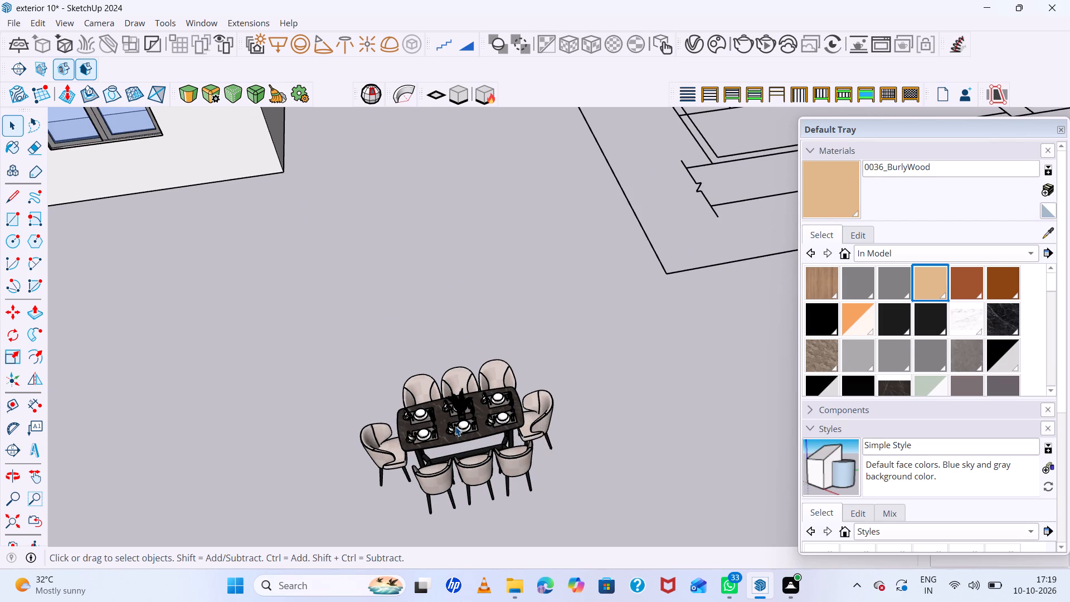
click(455, 426)
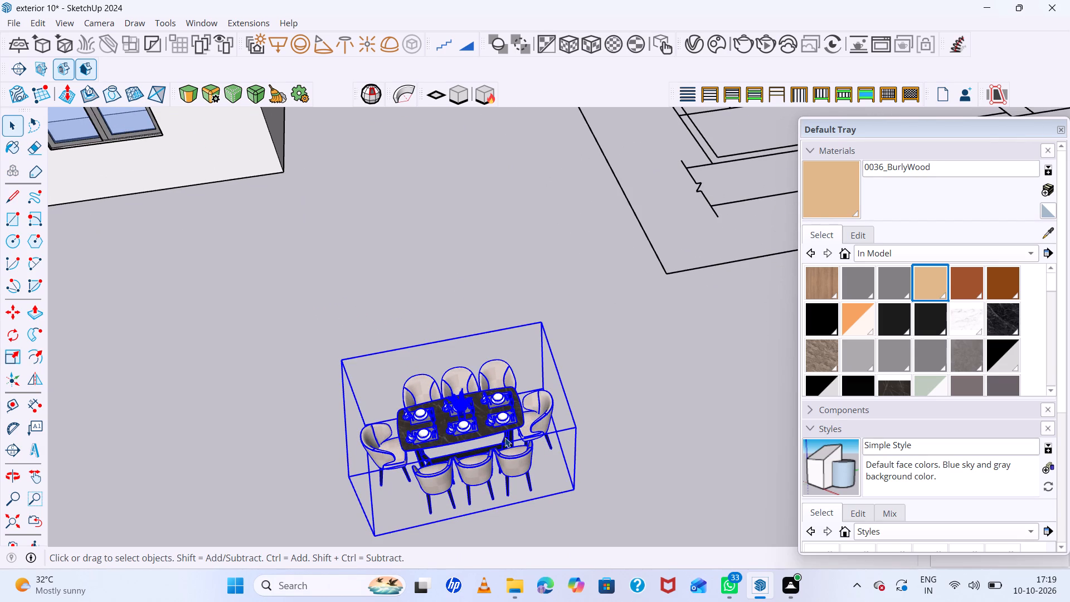
key(m)
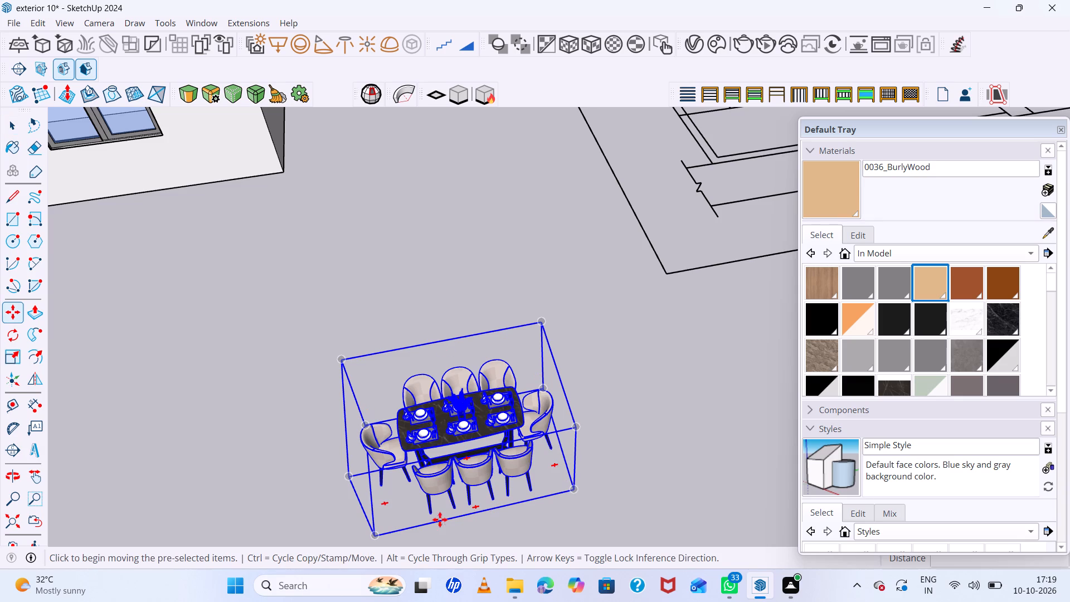
click(377, 536)
scroll(511, 388, down, 7)
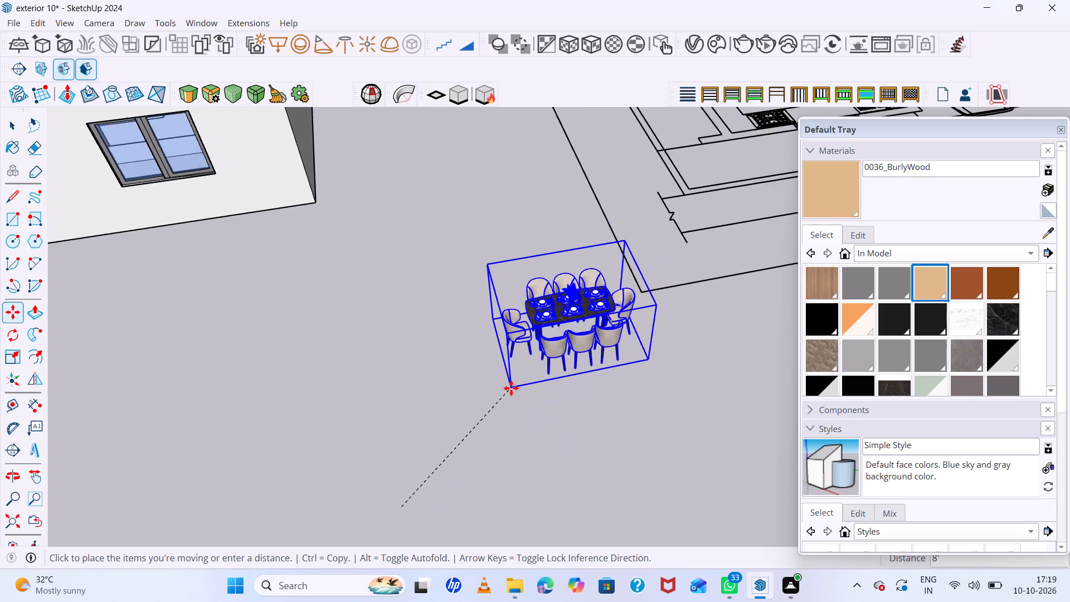
scroll(511, 388, down, 13)
scroll(368, 199, up, 1)
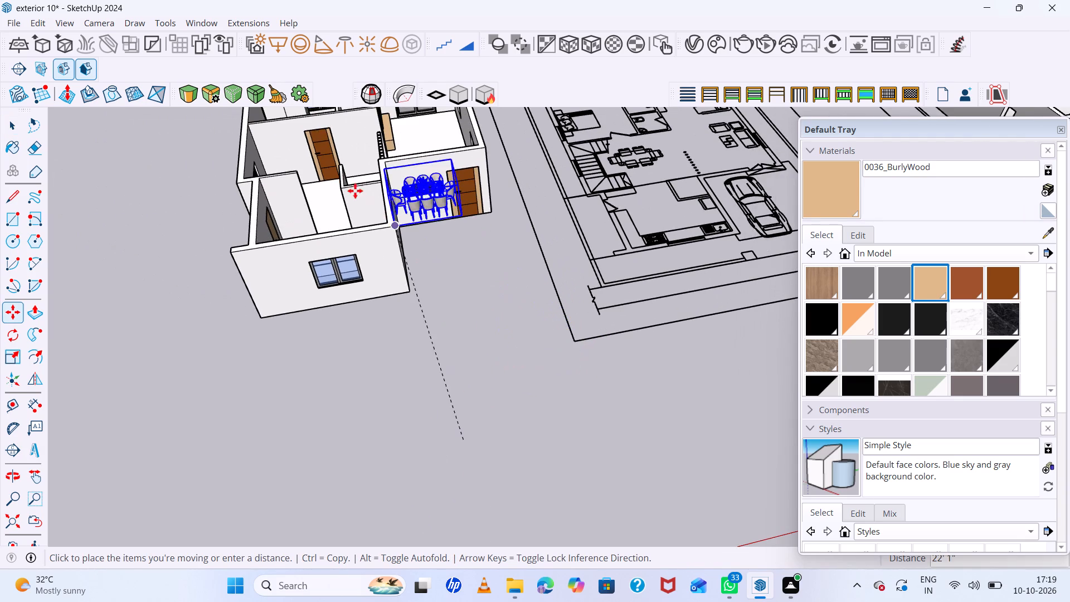
scroll(355, 191, up, 2)
scroll(326, 196, down, 5)
middle_drag(326, 196, 344, 224)
scroll(318, 204, up, 5)
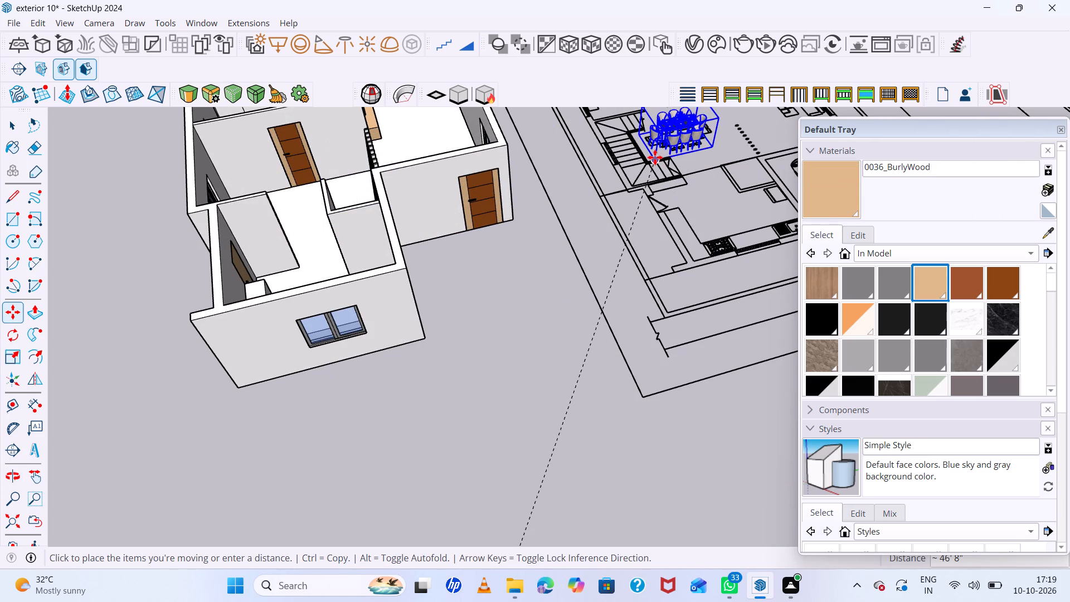
click(654, 151)
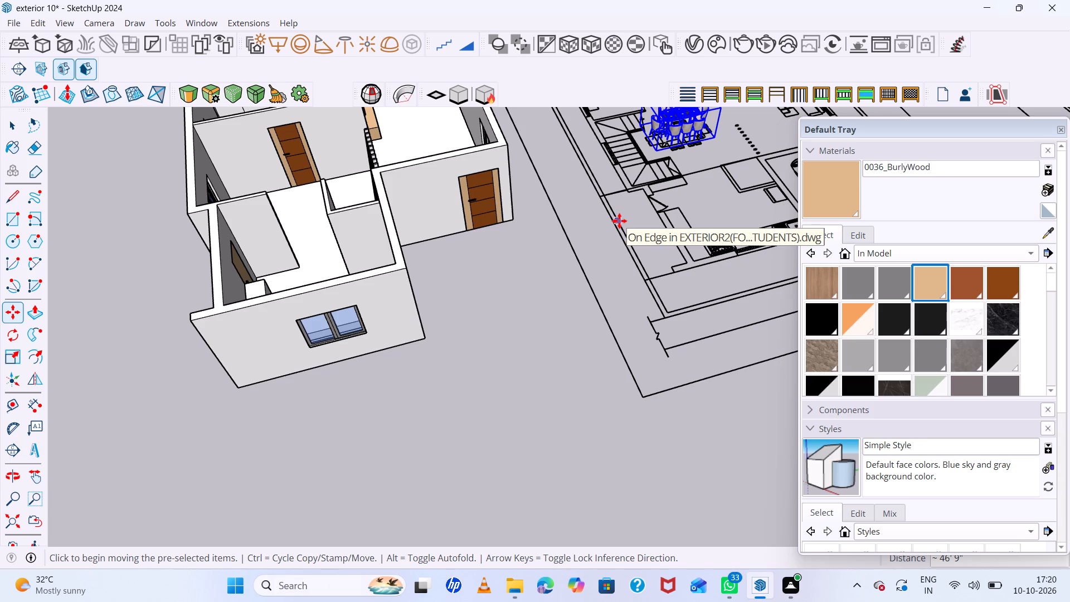
scroll(636, 166, up, 5)
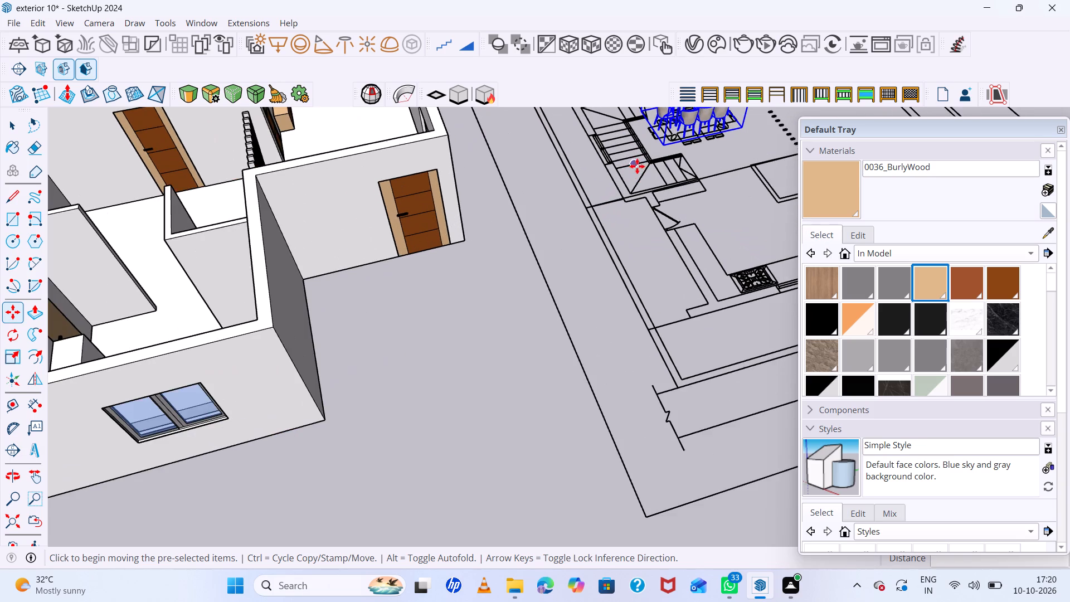
scroll(604, 223, down, 11)
scroll(626, 196, up, 5)
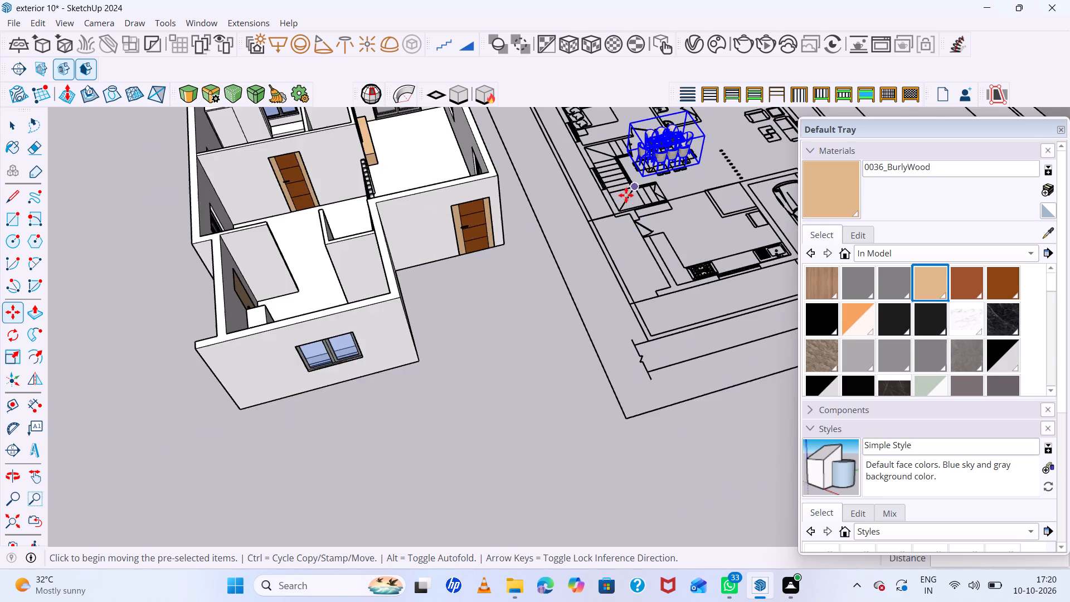
Move the dining table set about 42' from the 2D floor plan into the 3D house, using the matching plan and house corners as reference.
scroll(617, 211, up, 11)
click(616, 217)
scroll(678, 176, down, 3)
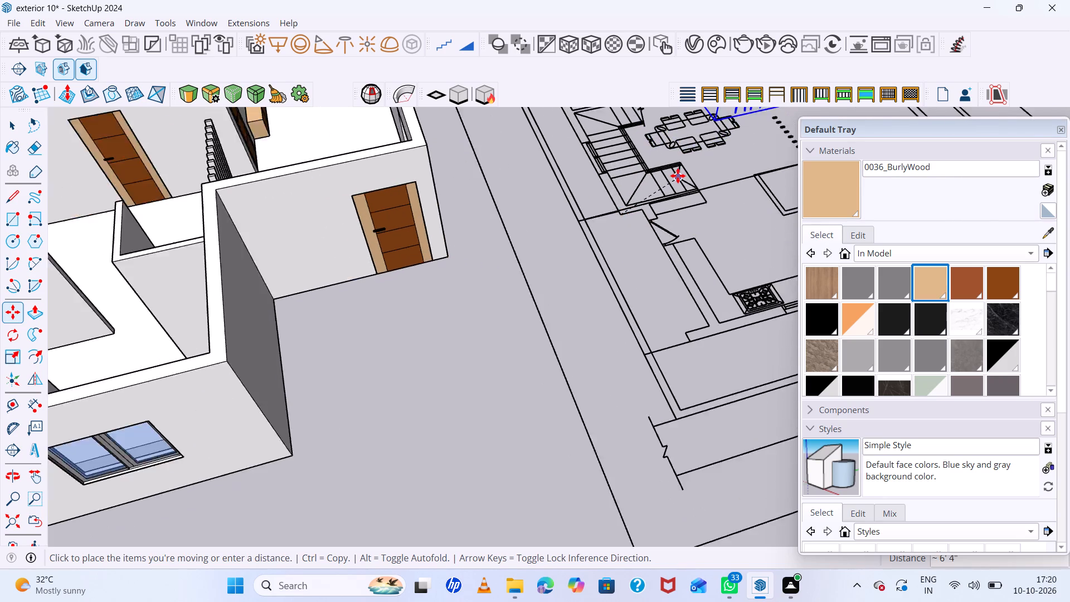
scroll(678, 176, down, 10)
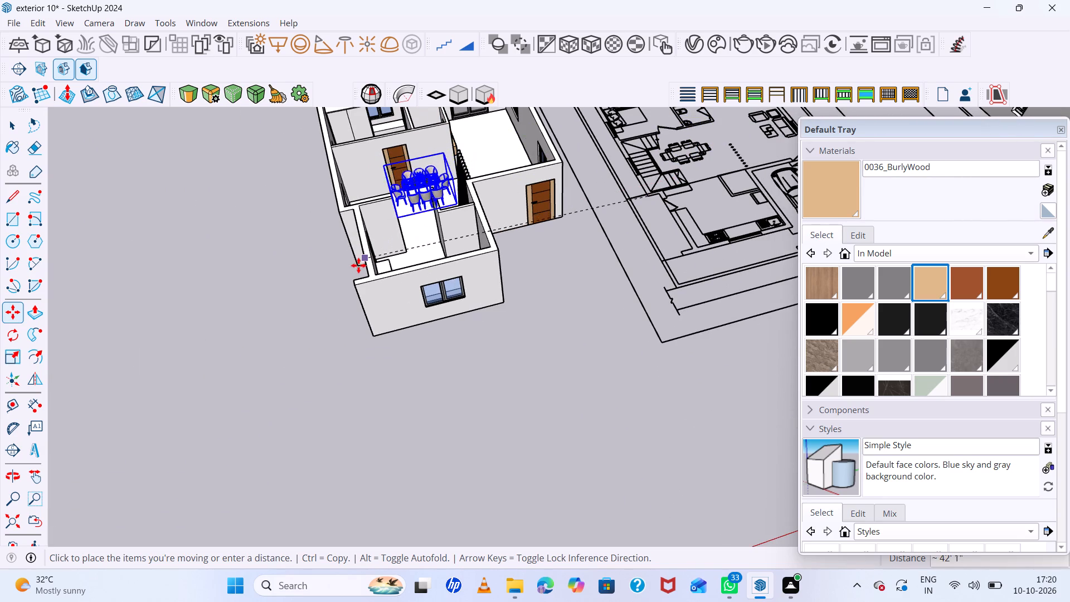
click(357, 266)
key(space)
click(554, 266)
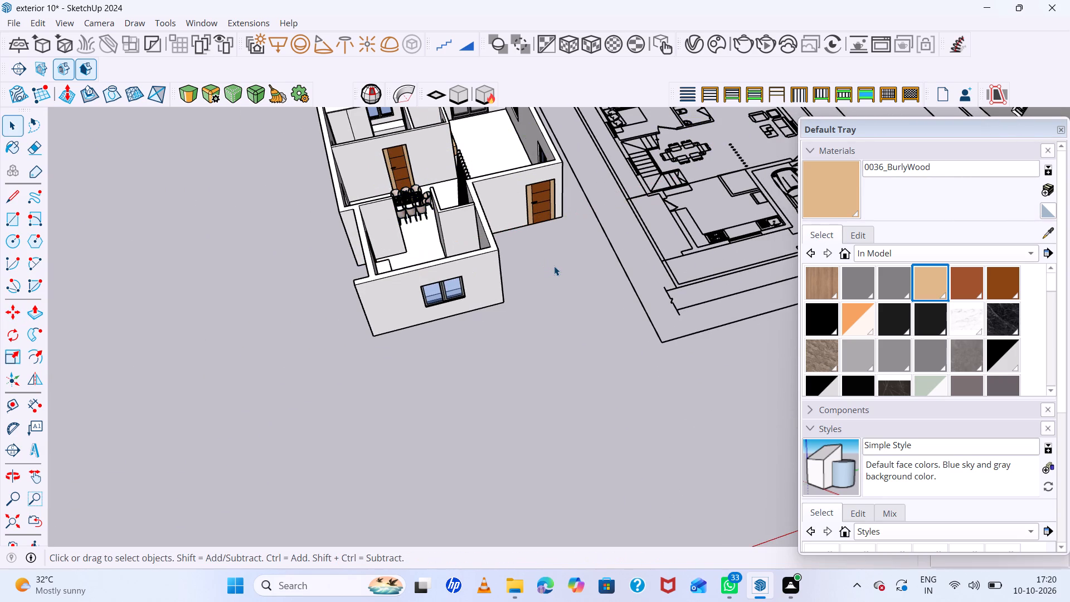
Examine the dining table set's placement, chairs and tabletop inside the 3D house from several angles.
scroll(427, 178, up, 20)
scroll(427, 178, up, 11)
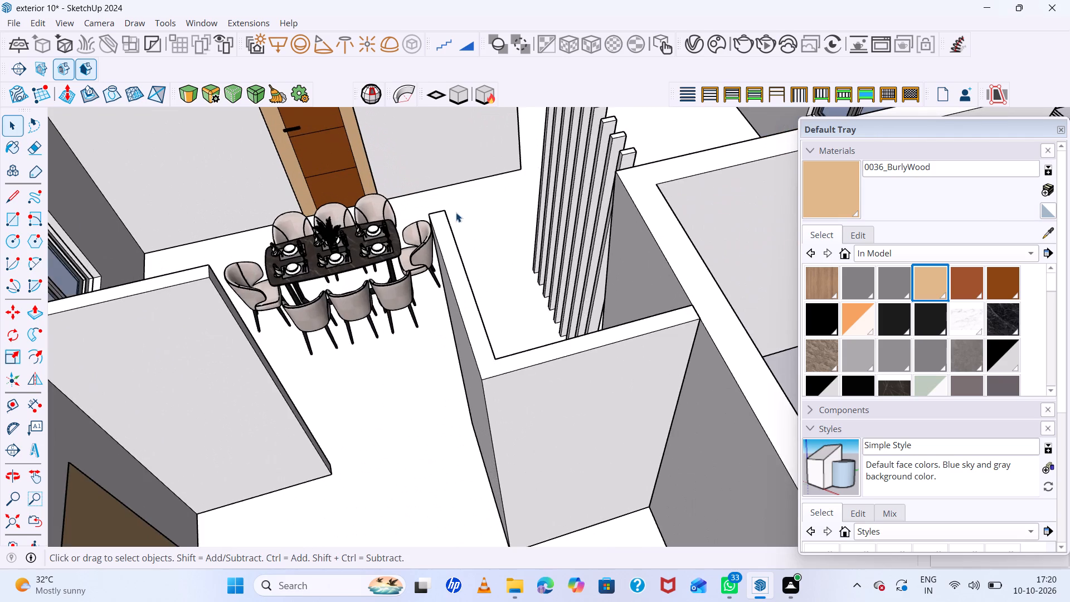
middle_drag(491, 235, 463, 328)
scroll(386, 235, up, 15)
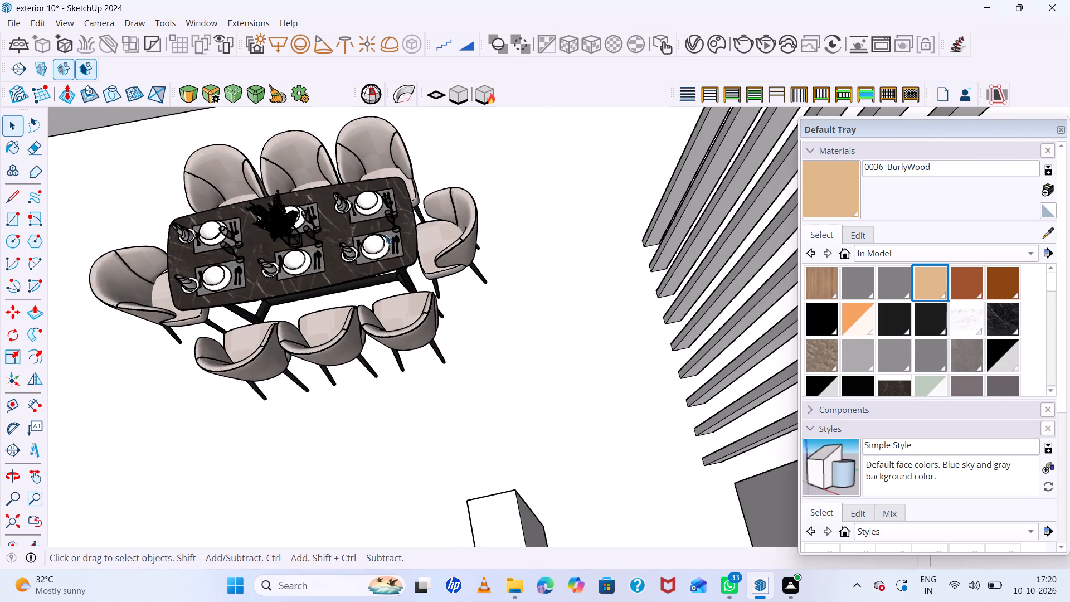
scroll(386, 235, up, 5)
middle_drag(386, 235, 403, 163)
scroll(386, 235, up, 1)
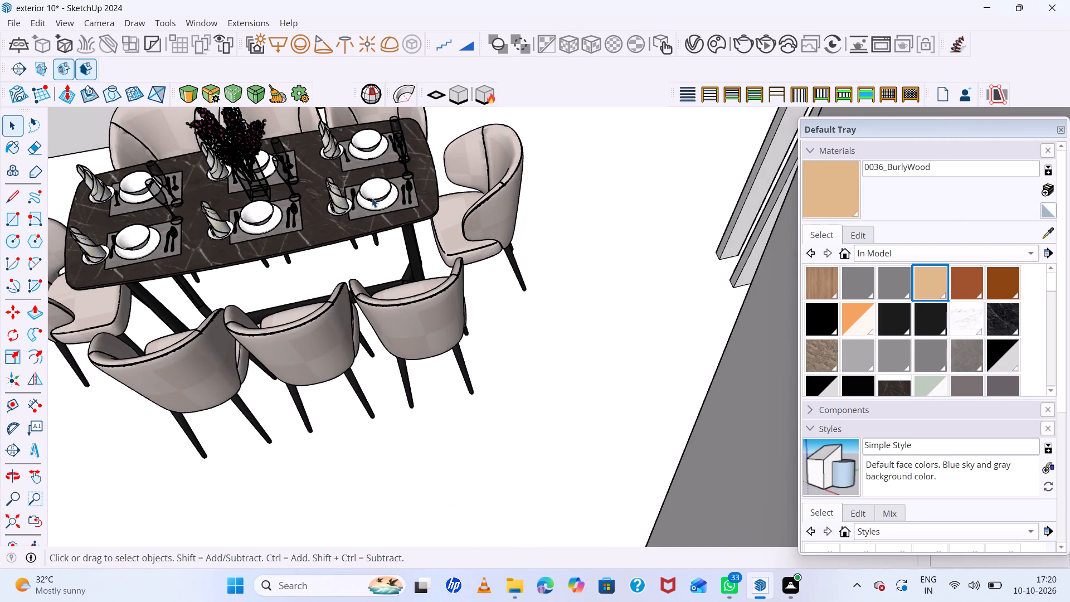
scroll(324, 196, up, 4)
middle_drag(326, 192, 420, 113)
scroll(326, 192, up, 1)
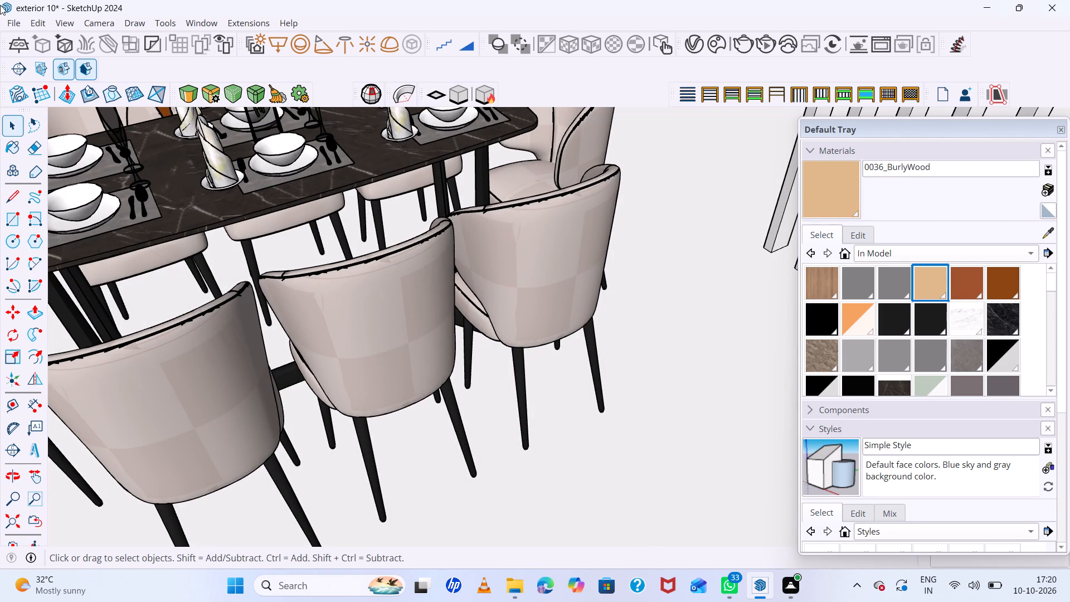
scroll(0, 5, down, 2)
middle_drag(0, 5, 18, 0)
middle_drag(18, 0, 60, 0)
scroll(235, 156, down, 6)
scroll(286, 193, down, 7)
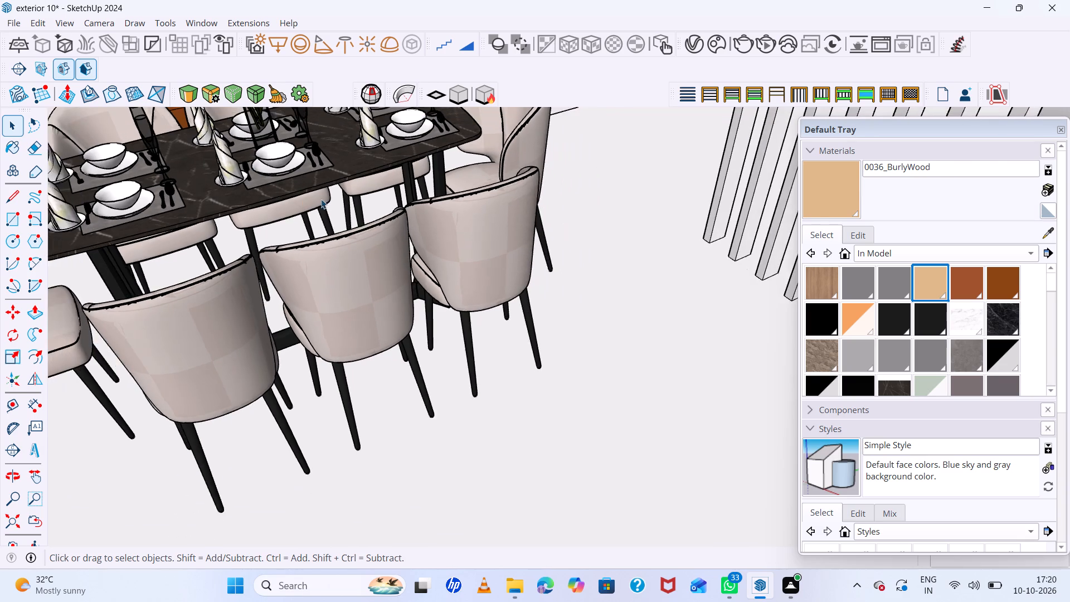
scroll(324, 197, down, 6)
scroll(327, 245, up, 2)
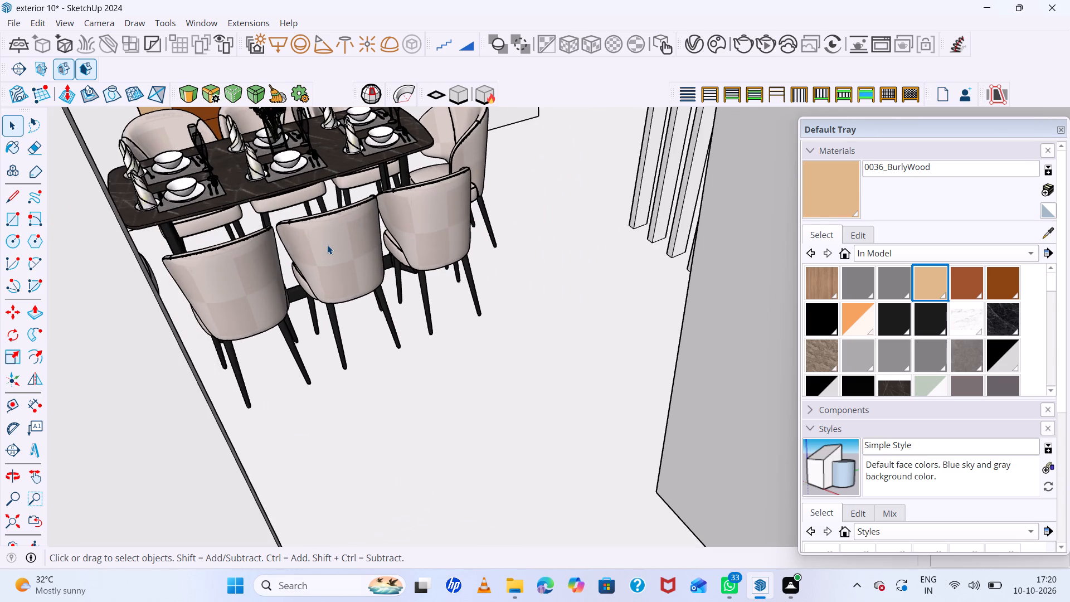
scroll(327, 245, down, 5)
scroll(328, 239, up, 5)
scroll(315, 186, up, 8)
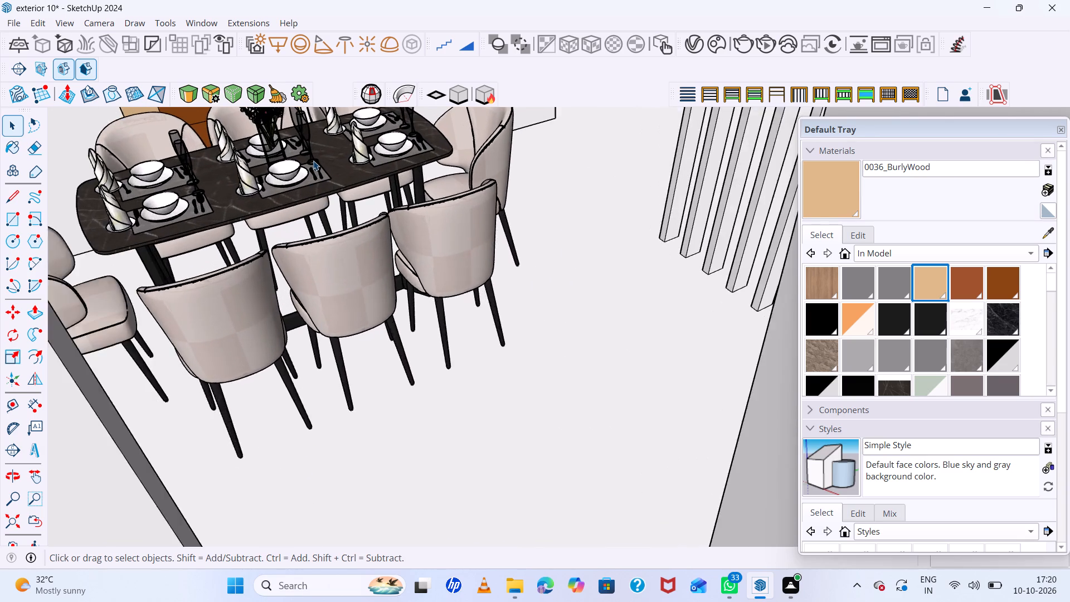
scroll(313, 161, up, 8)
scroll(250, 183, up, 5)
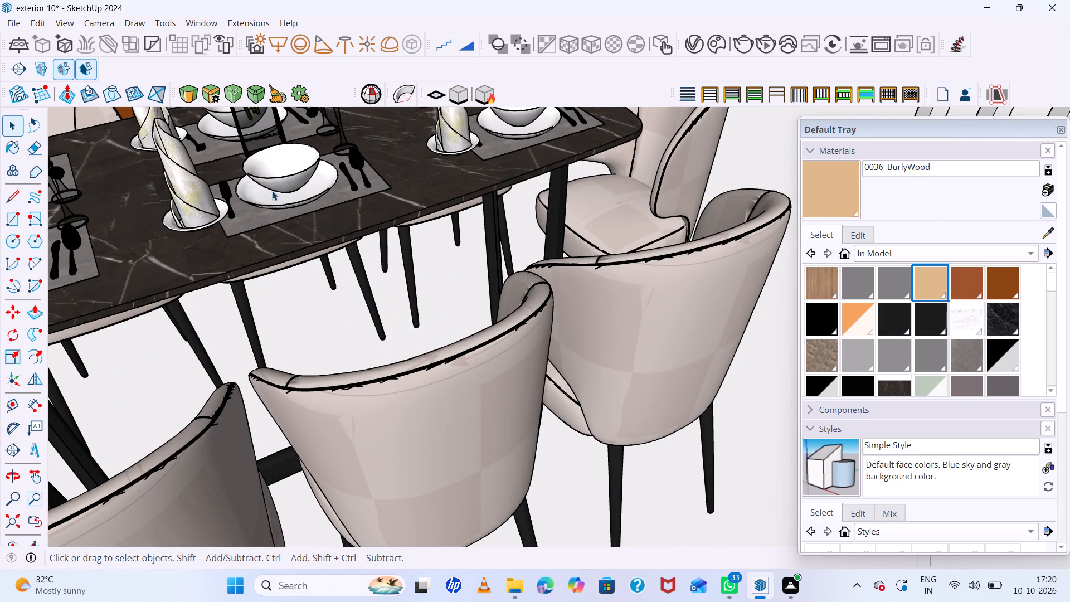
middle_click(272, 191)
Look through the In Model material collection for the swatches used in the model.
click(846, 258)
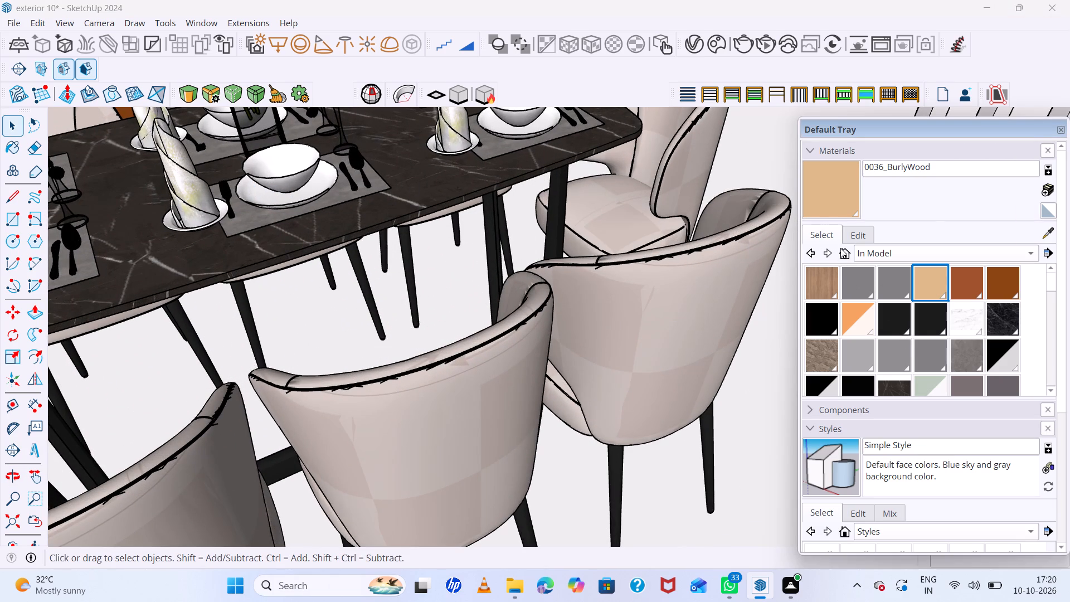
click(843, 250)
click(845, 250)
click(920, 250)
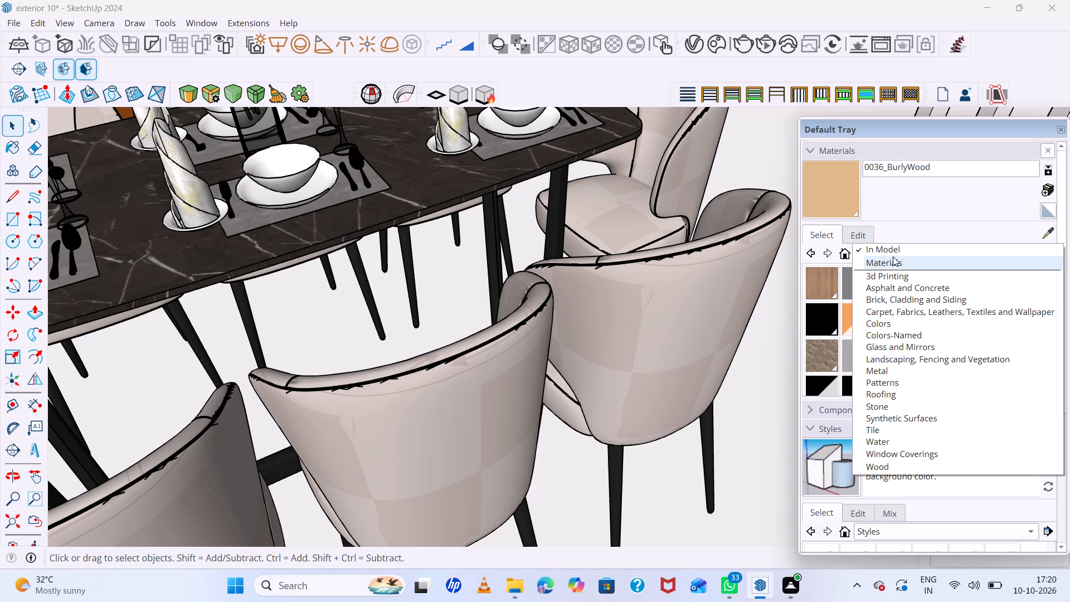
click(893, 253)
scroll(915, 333, down, 11)
scroll(915, 334, up, 9)
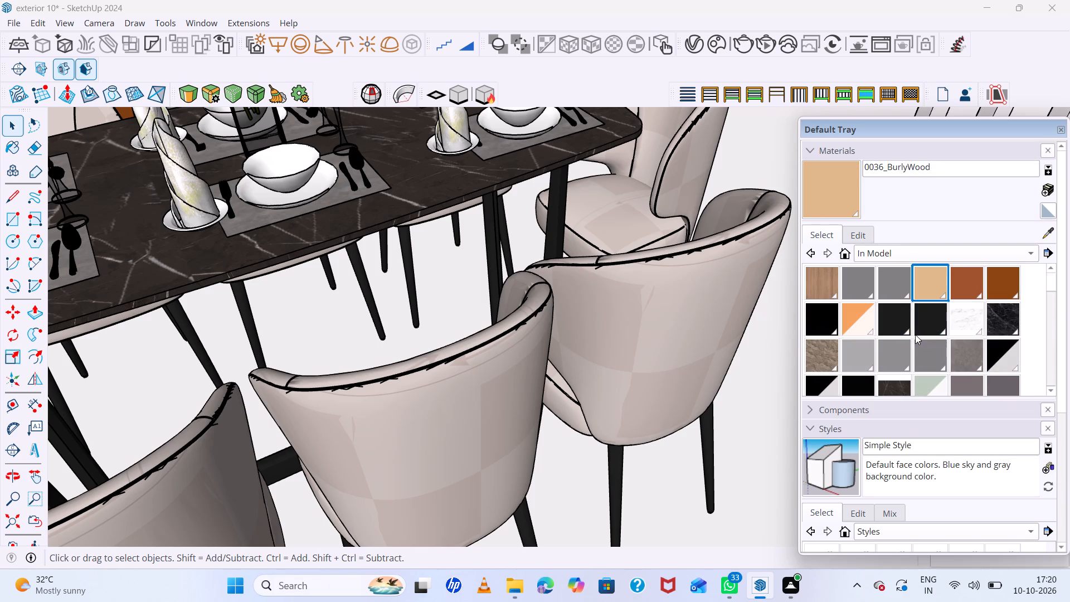
scroll(915, 334, down, 10)
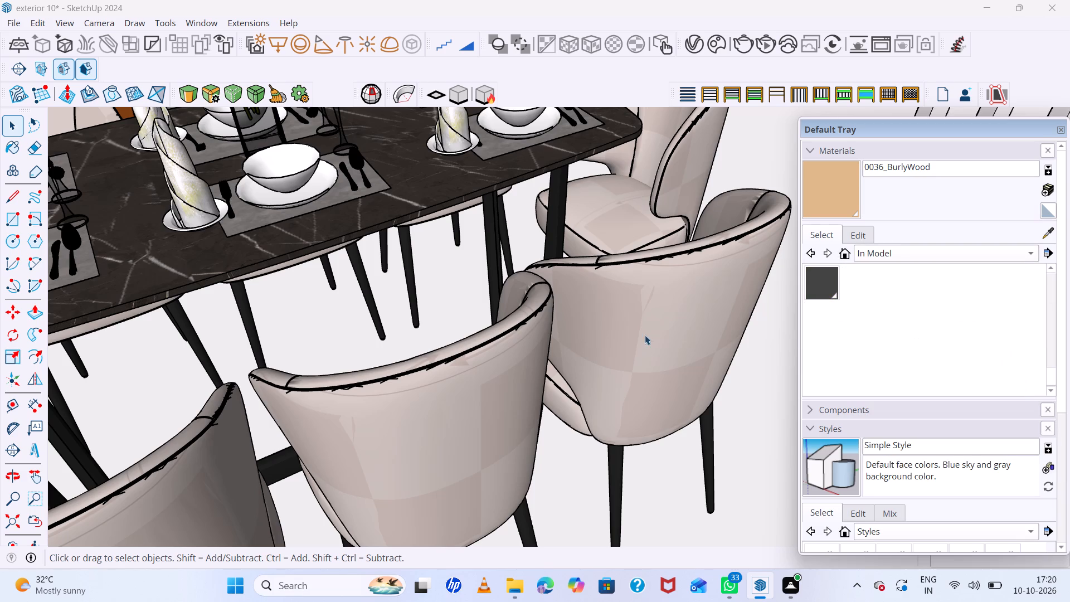
Inspect the dining table set's tabletop details and its fit between the surrounding walls of the dining area.
scroll(480, 314, down, 19)
scroll(480, 314, down, 5)
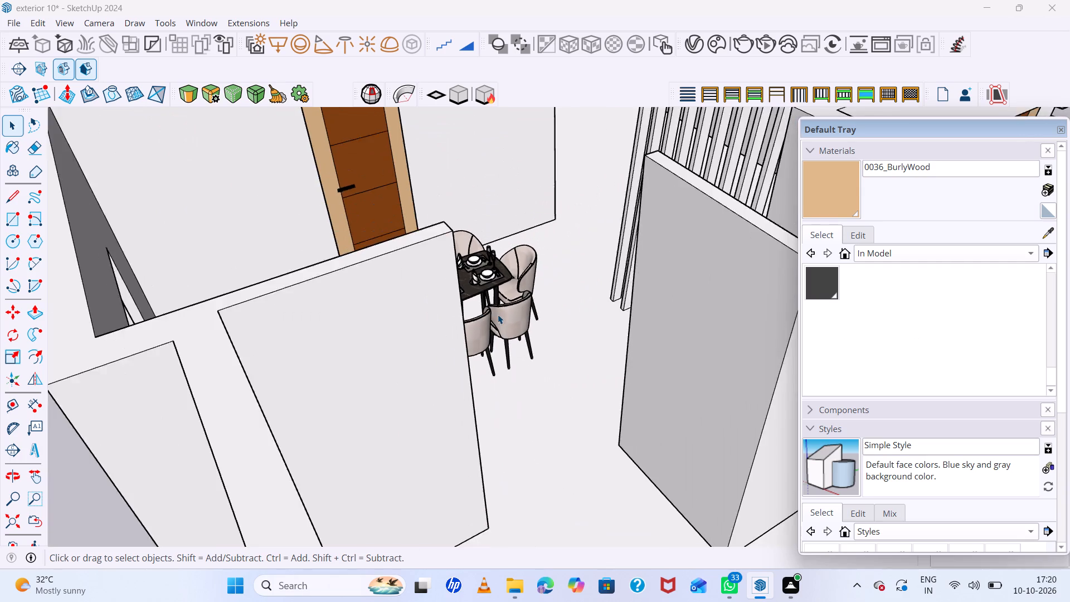
middle_drag(498, 314, 455, 399)
scroll(441, 326, up, 14)
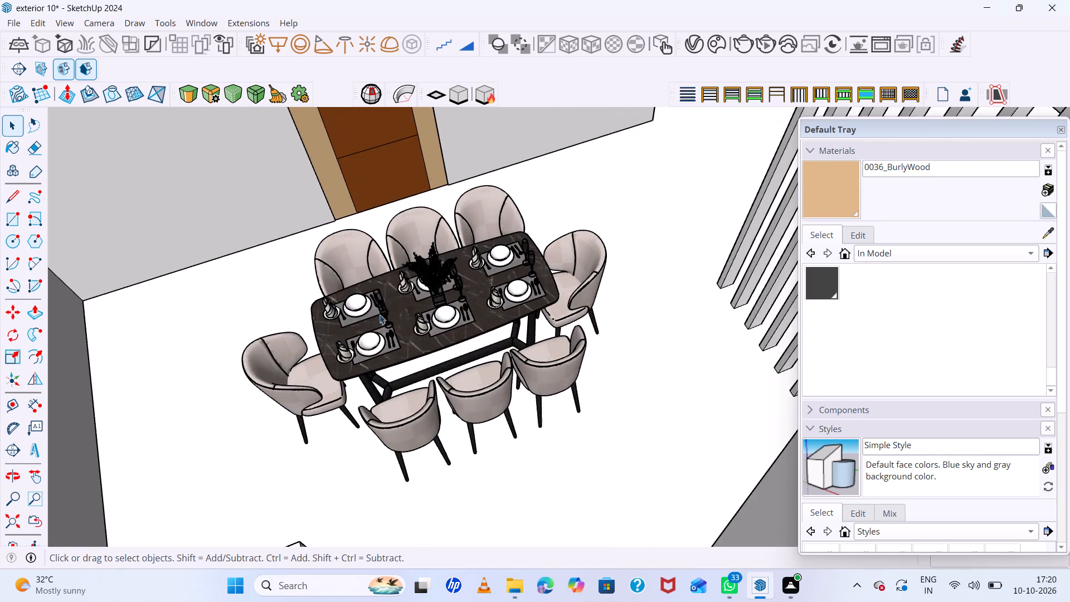
scroll(380, 314, up, 19)
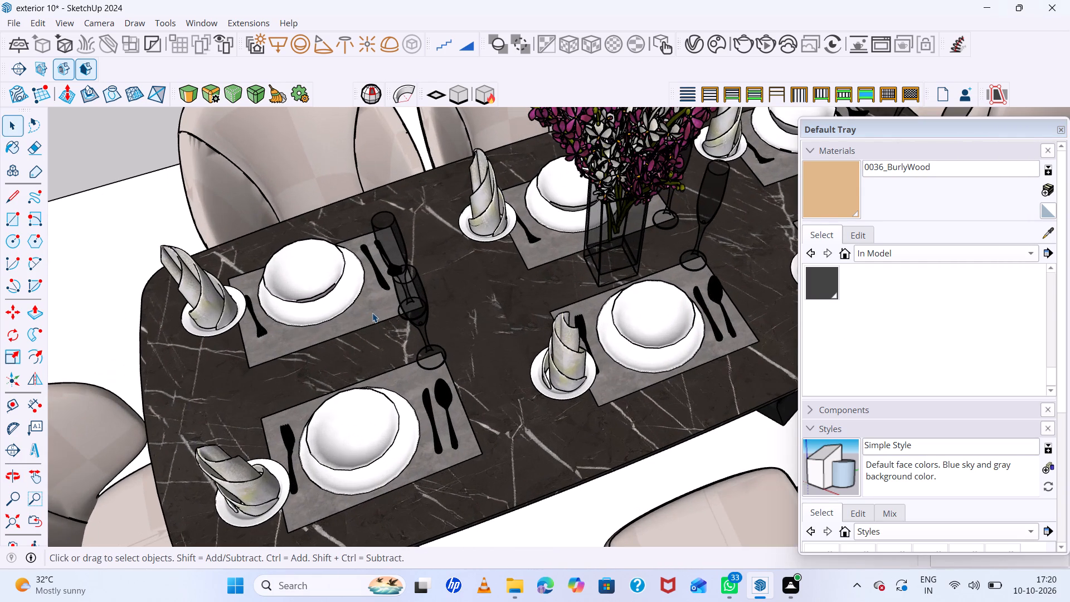
middle_drag(372, 313, 385, 297)
scroll(385, 297, up, 1)
scroll(385, 297, down, 9)
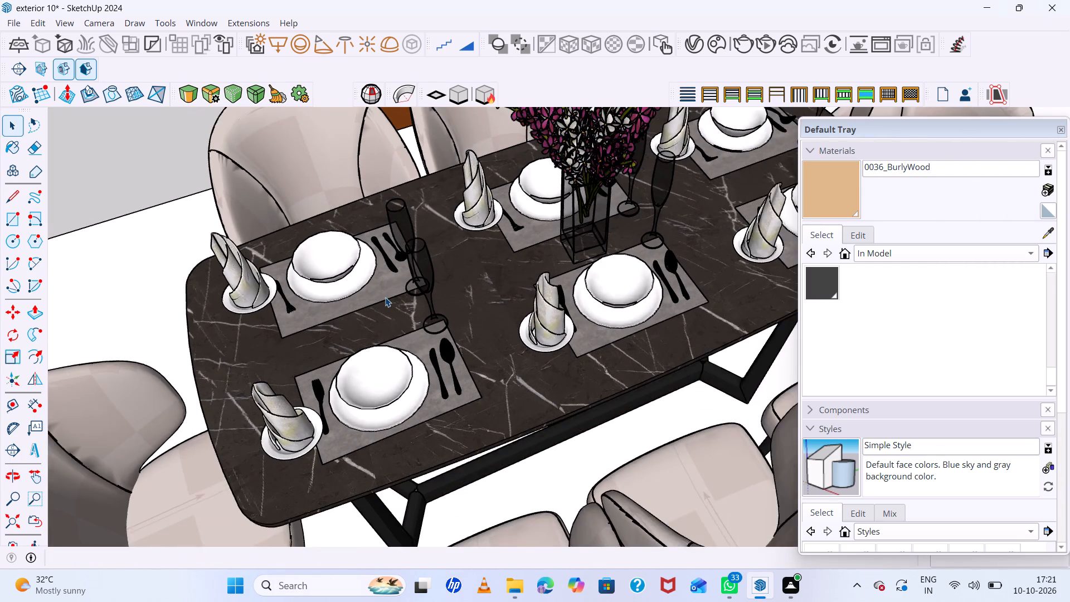
scroll(385, 297, down, 20)
scroll(385, 297, down, 20)
scroll(385, 297, down, 1)
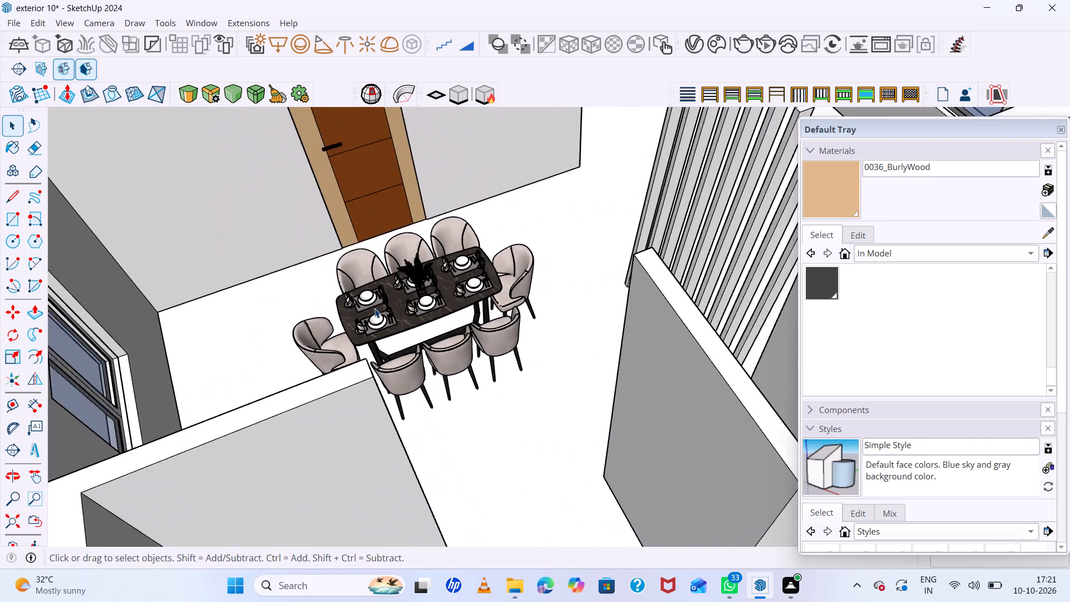
scroll(374, 308, down, 19)
middle_drag(509, 305, 472, 287)
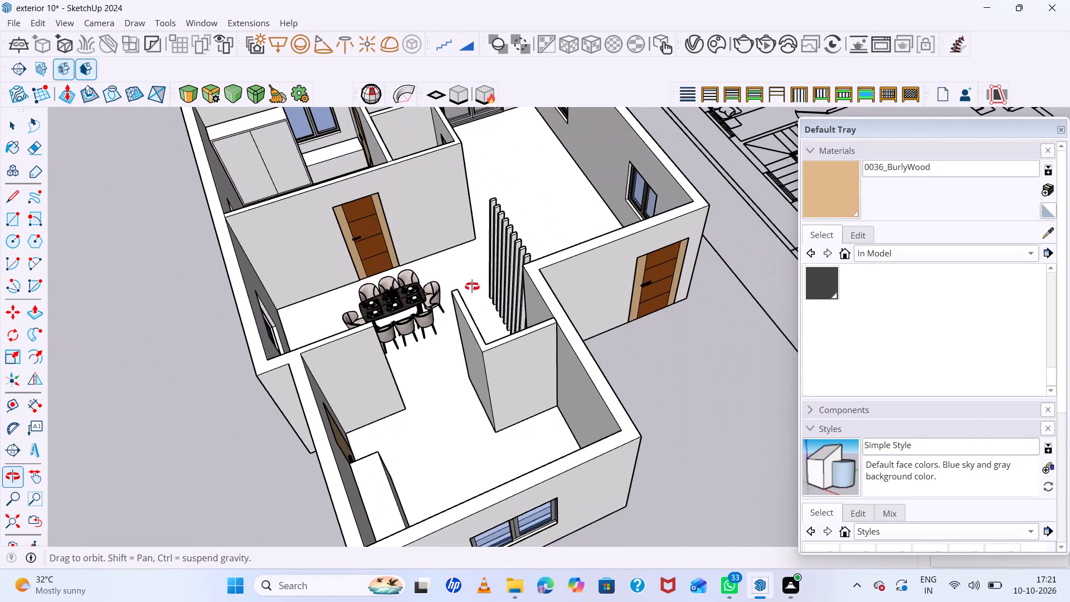
middle_drag(472, 287, 432, 274)
scroll(558, 212, up, 7)
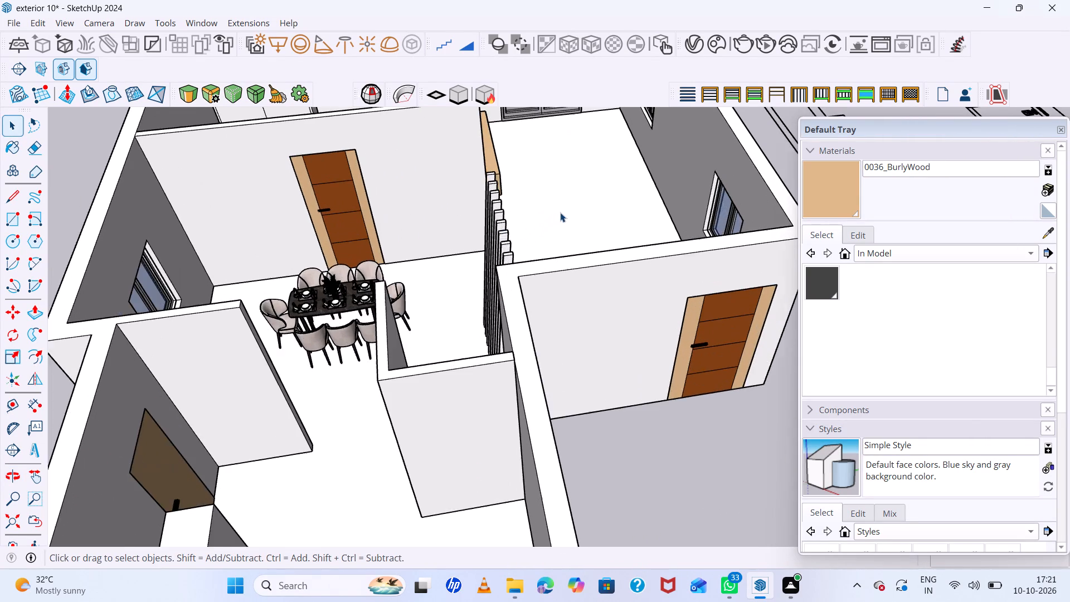
Search the 3D Warehouse for "sofa" to furnish the living room.
scroll(547, 220, down, 20)
scroll(596, 135, up, 5)
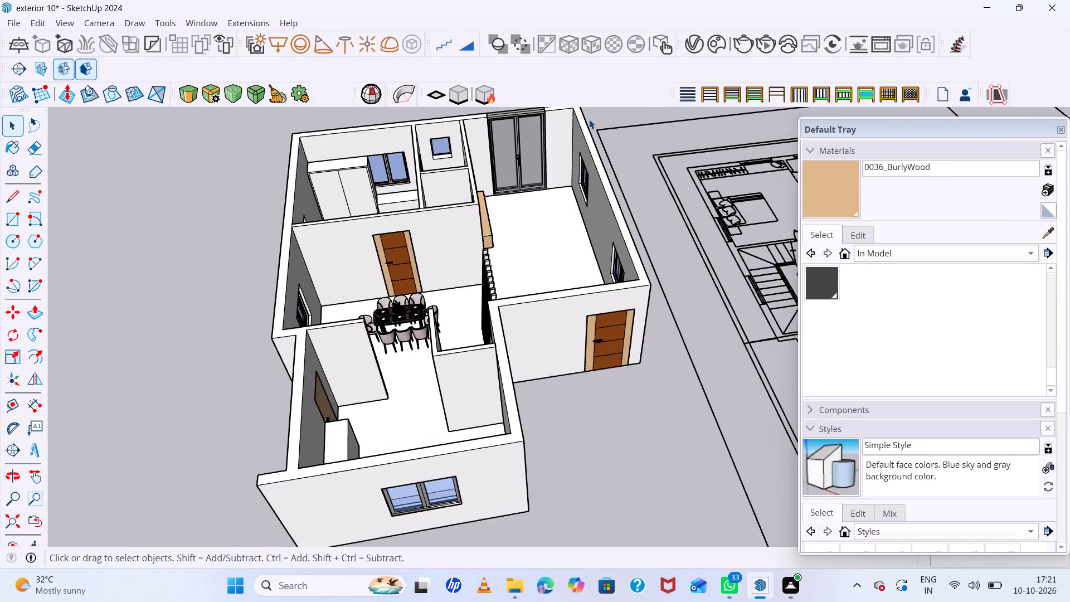
scroll(589, 119, up, 8)
middle_drag(584, 159, 569, 139)
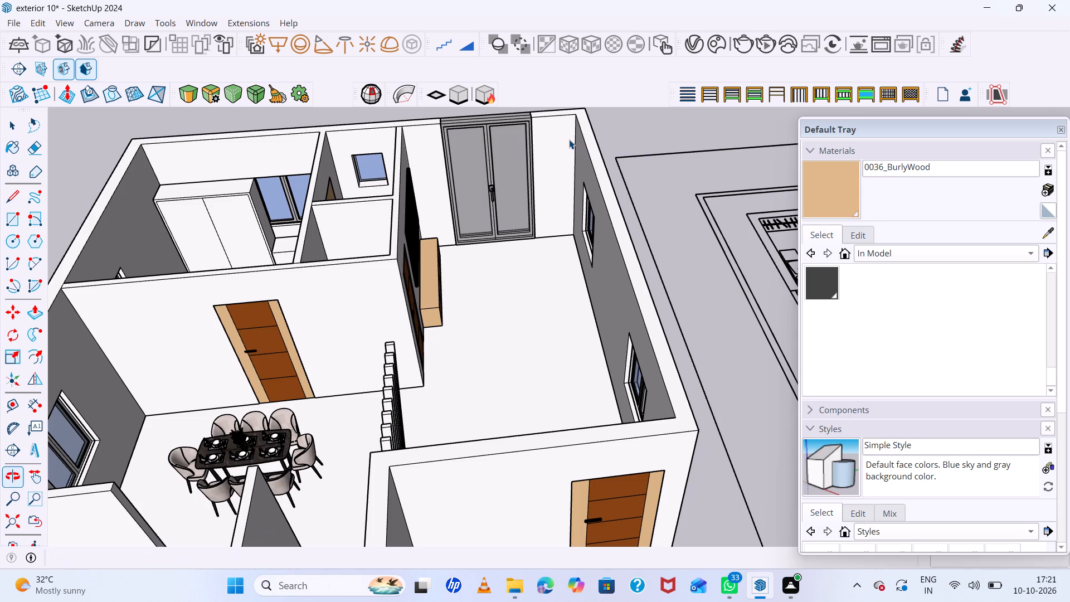
scroll(555, 197, up, 3)
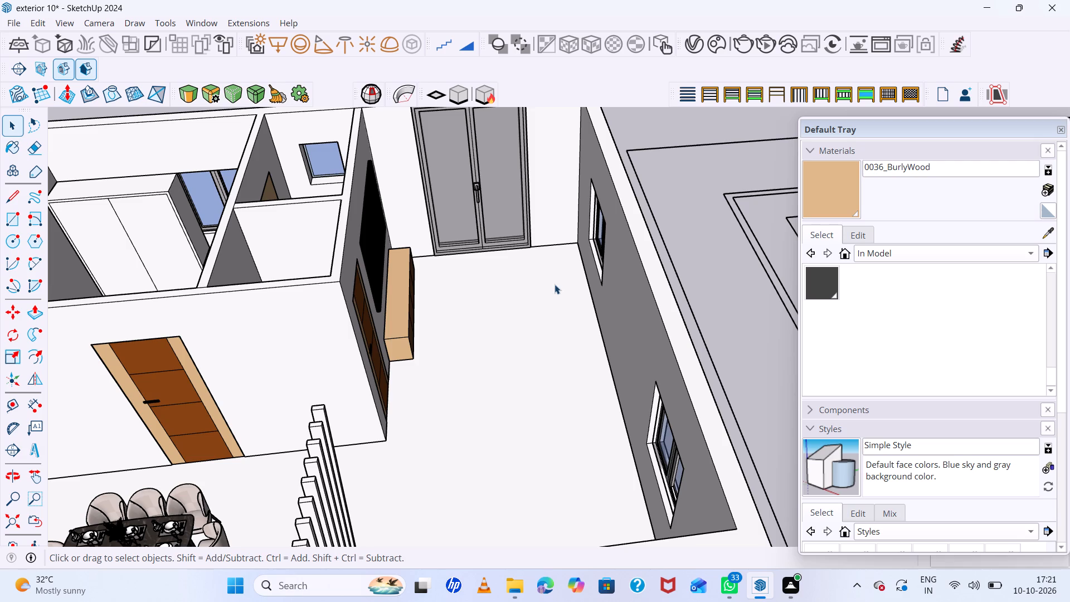
click(203, 26)
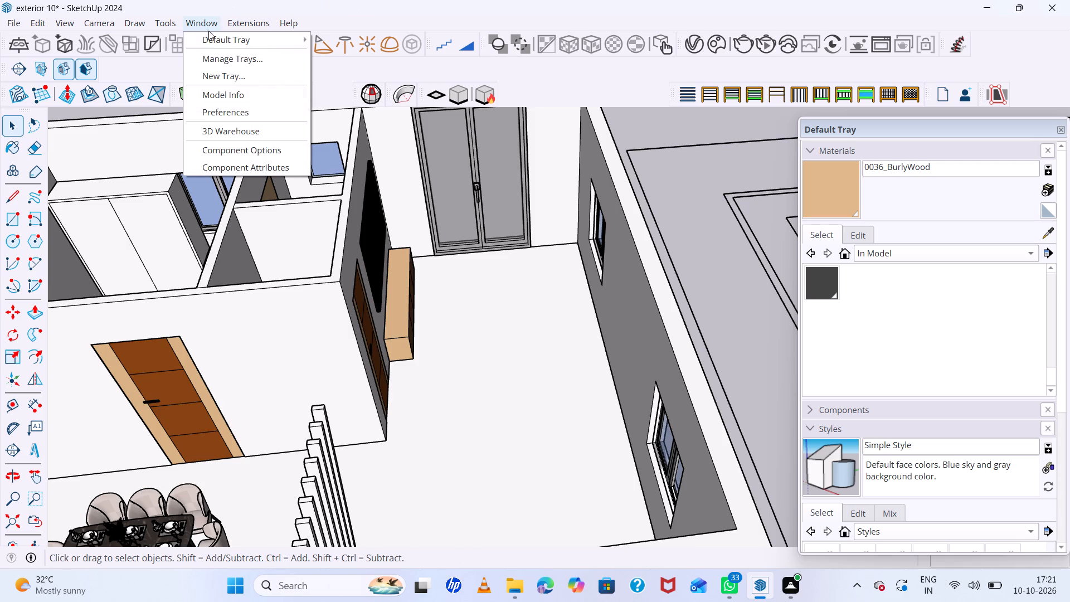
click(241, 134)
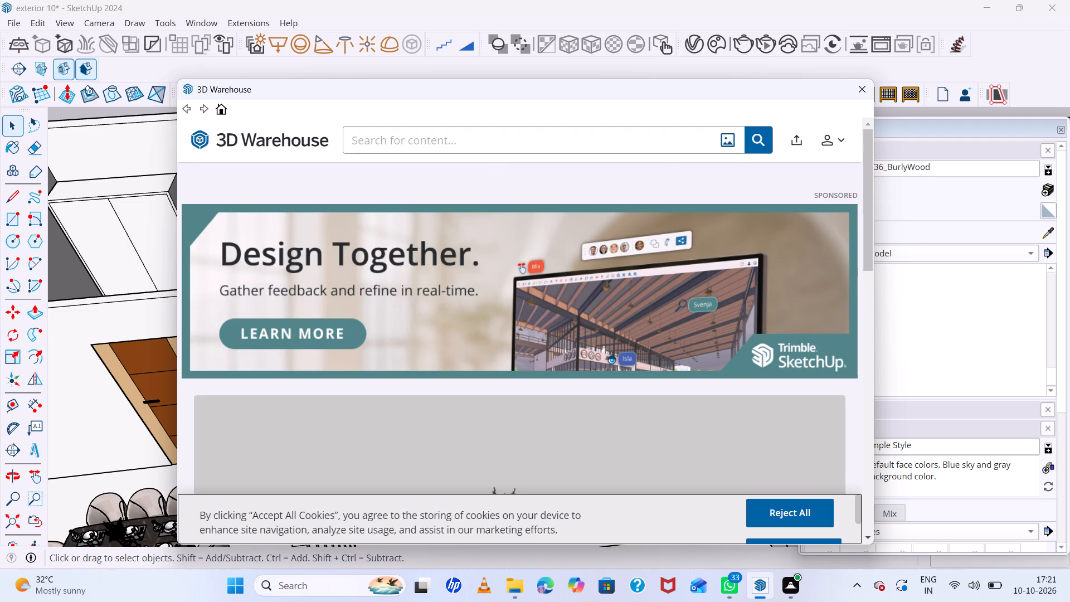
click(647, 151)
key(s)
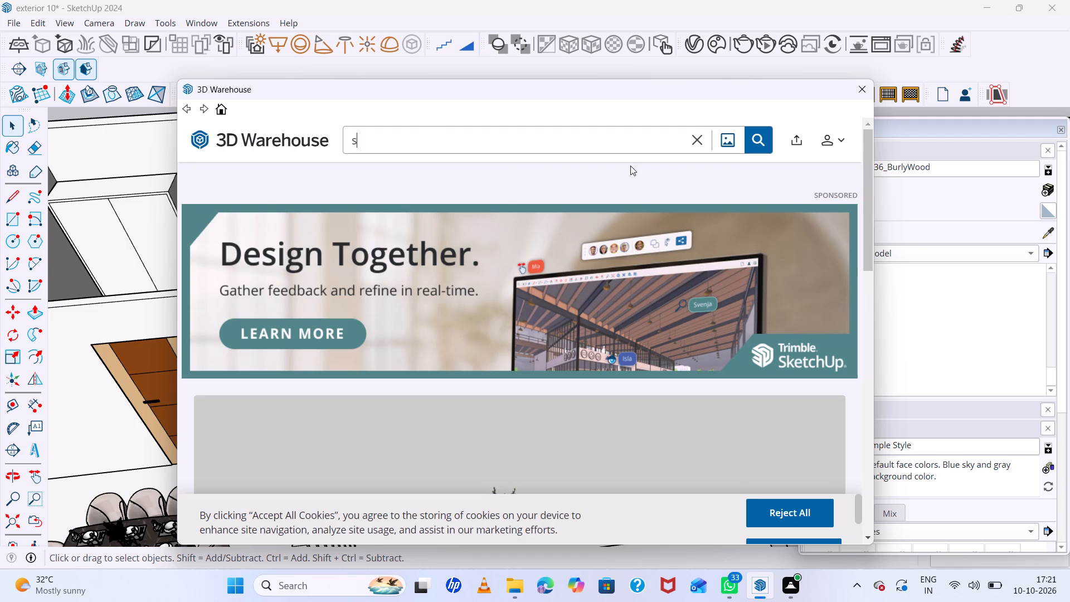
text(of)
key(a)
key(Return)
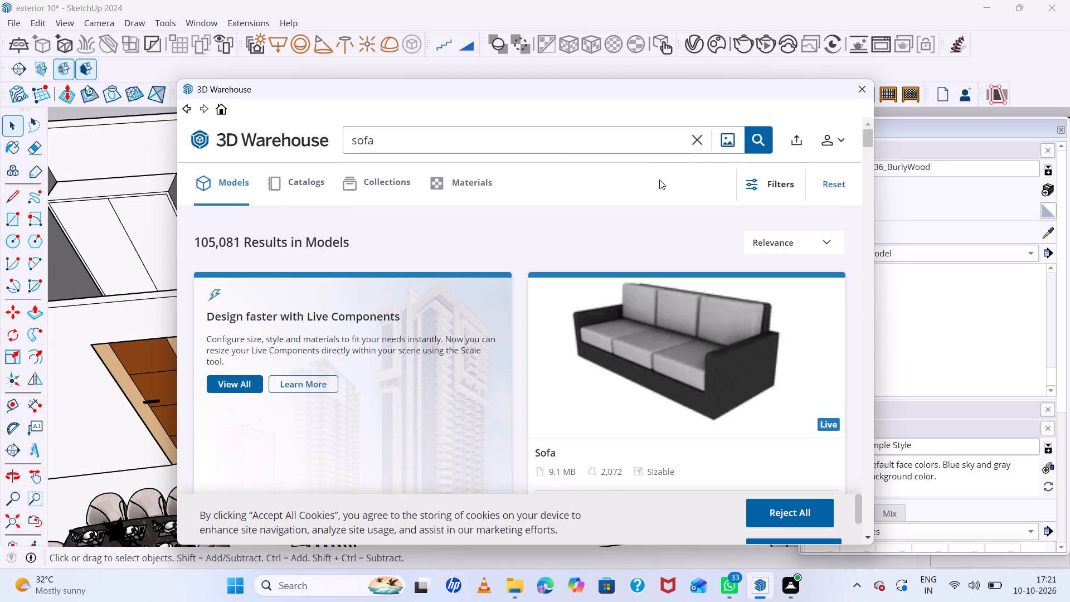
Look through the sofa models in the 3D Warehouse search results for one suited to the living room.
scroll(695, 316, down, 7)
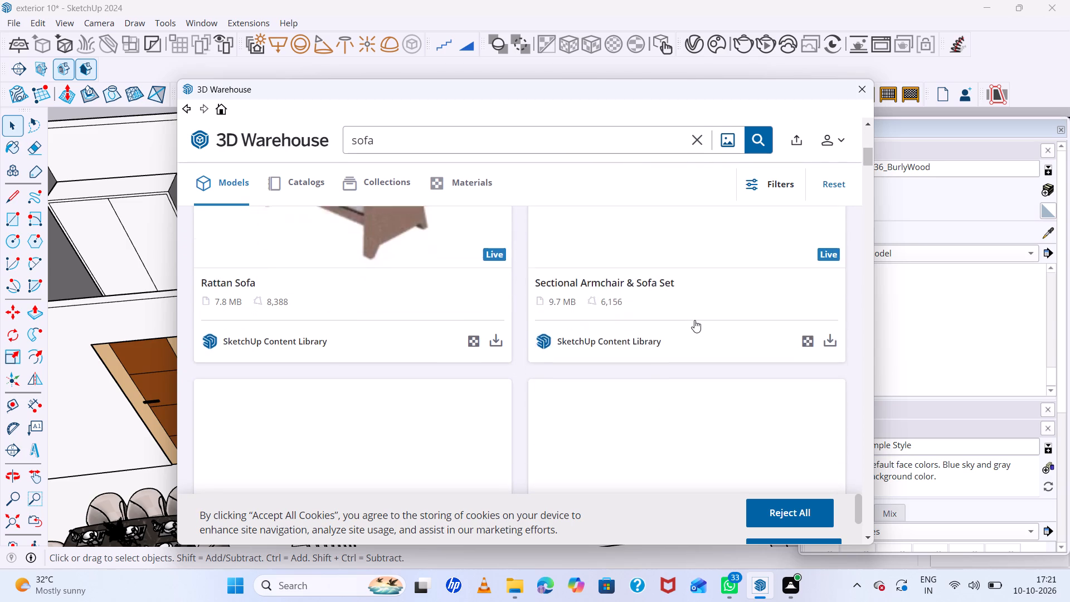
scroll(694, 320, down, 1)
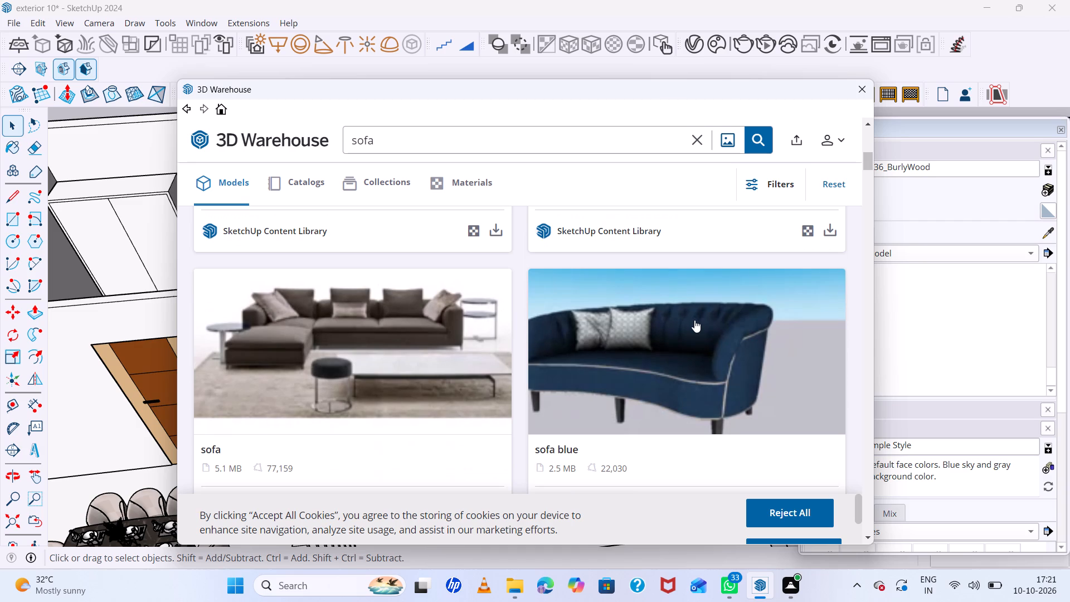
scroll(694, 320, down, 4)
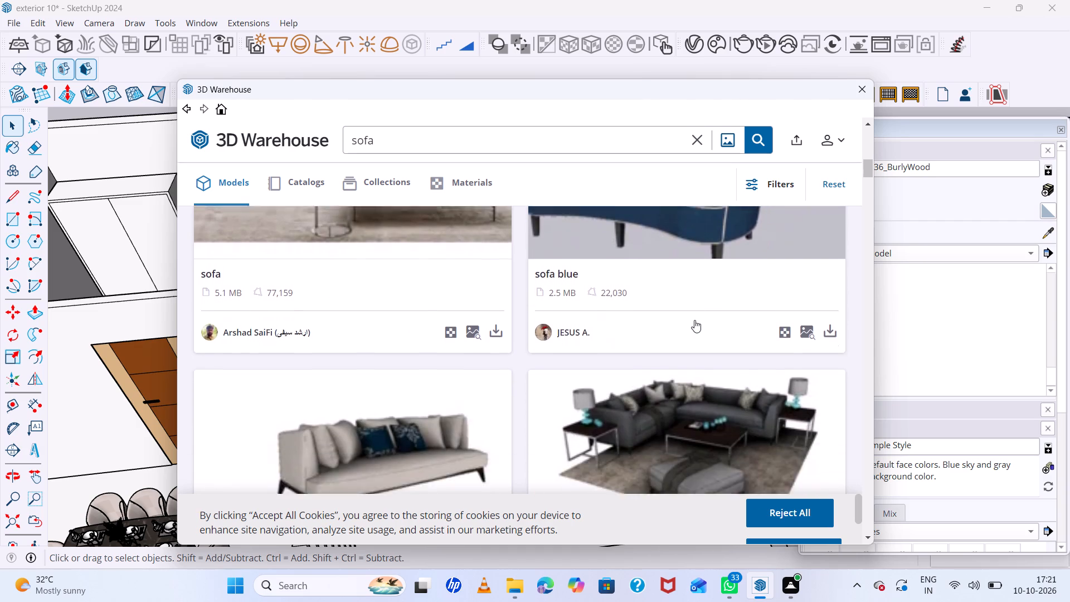
scroll(694, 320, down, 1)
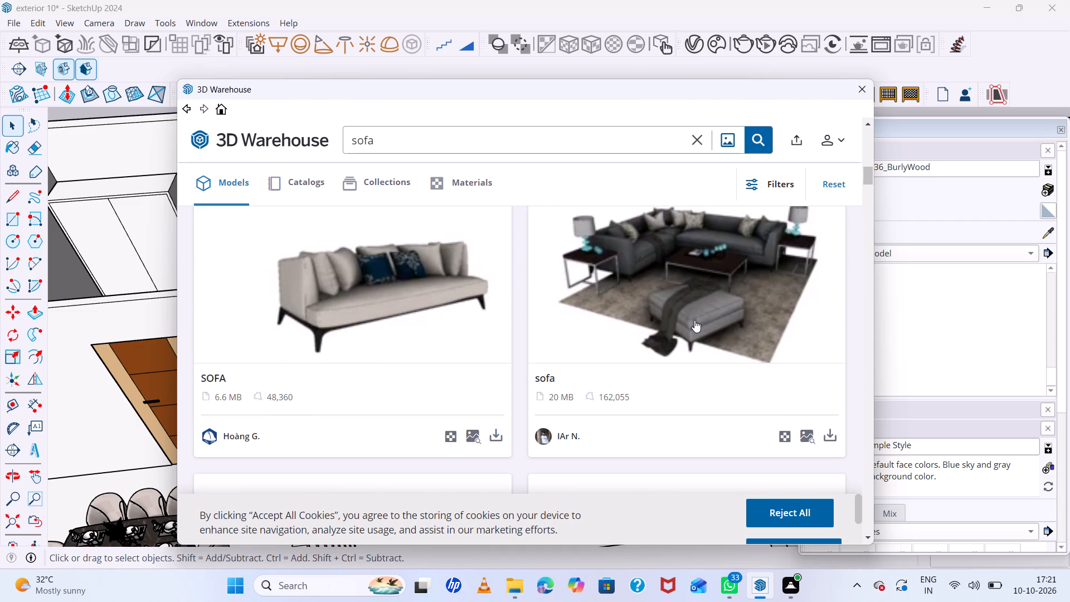
scroll(694, 320, down, 3)
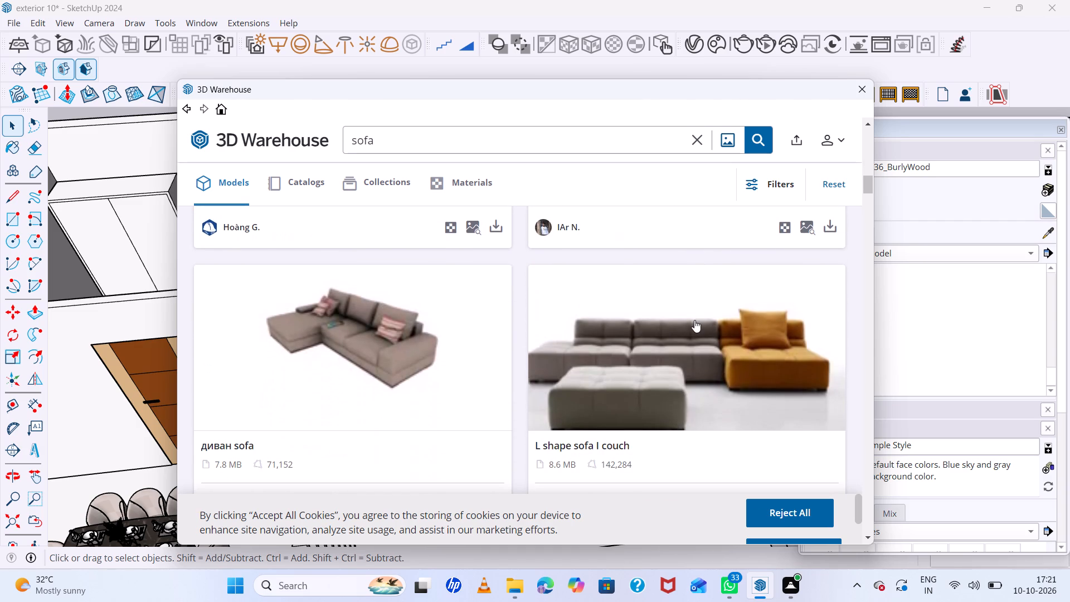
scroll(694, 320, down, 7)
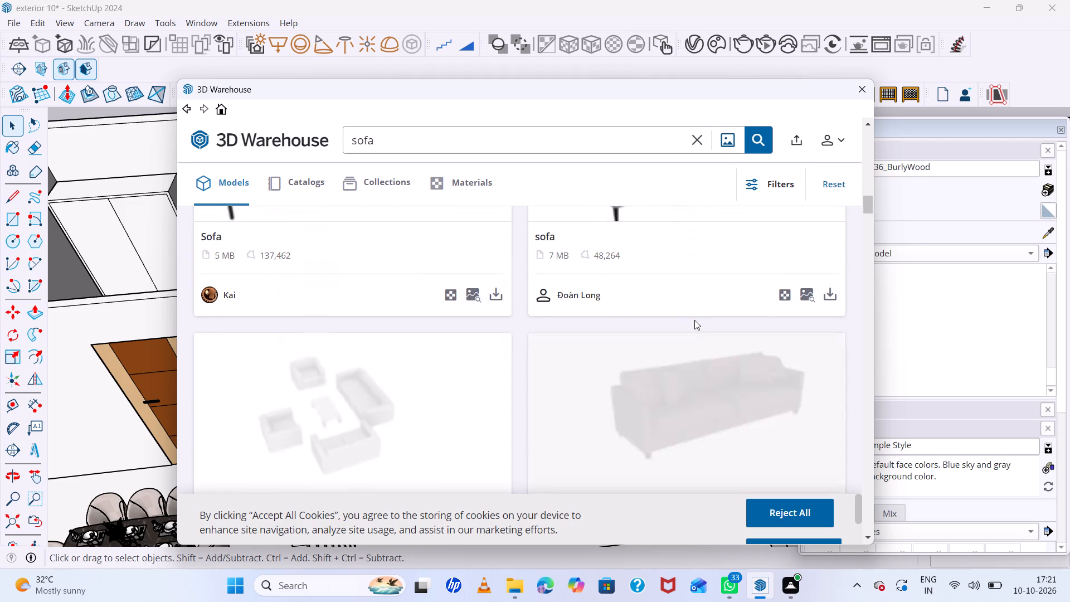
scroll(694, 320, down, 7)
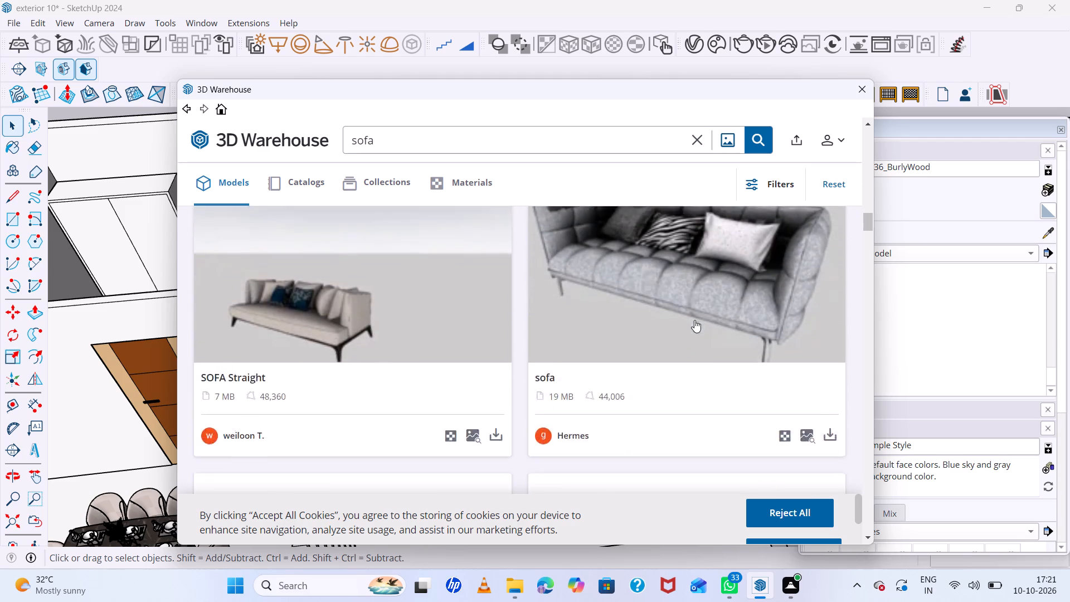
scroll(694, 320, down, 7)
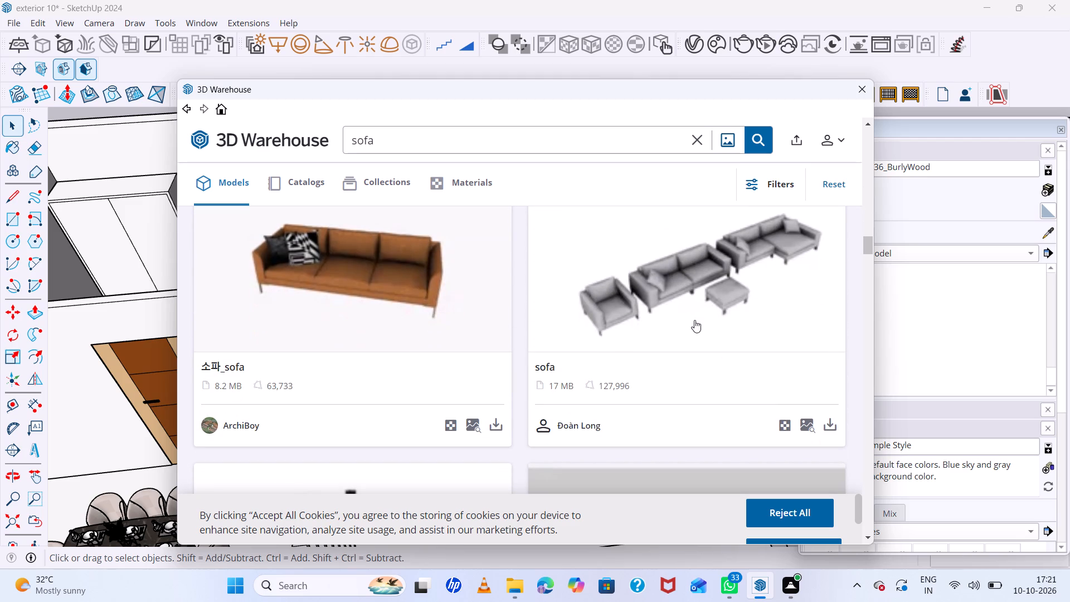
scroll(694, 320, down, 7)
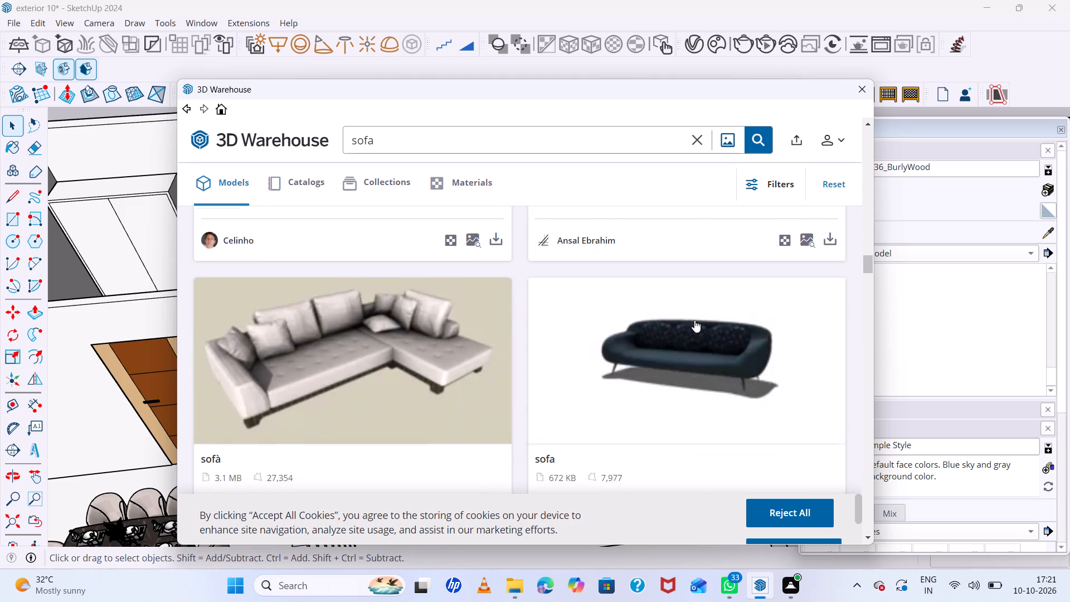
scroll(694, 320, up, 9)
scroll(694, 320, down, 6)
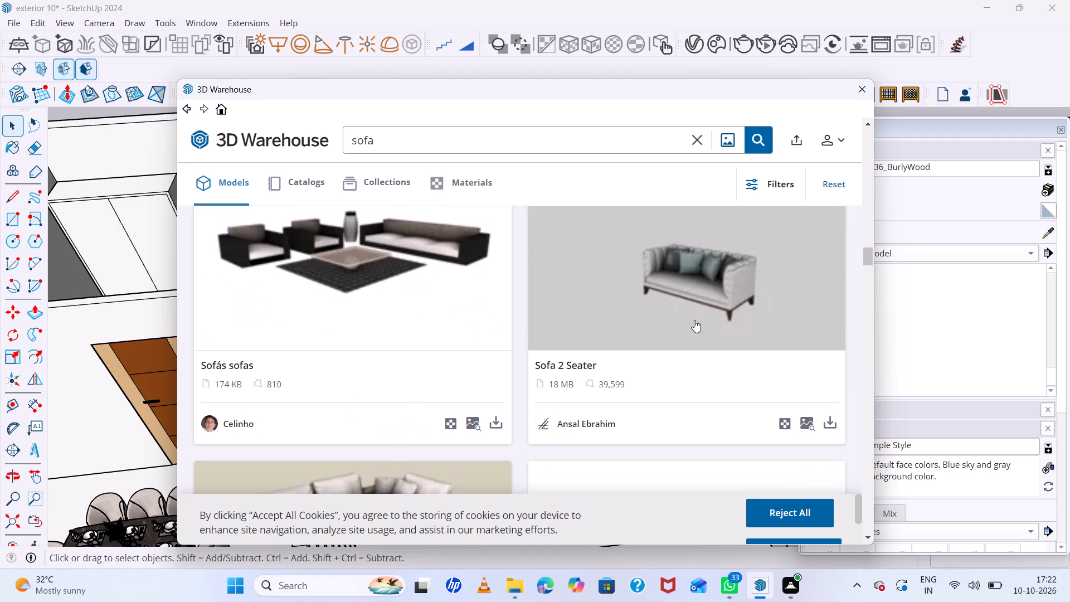
scroll(694, 320, down, 3)
scroll(694, 320, up, 4)
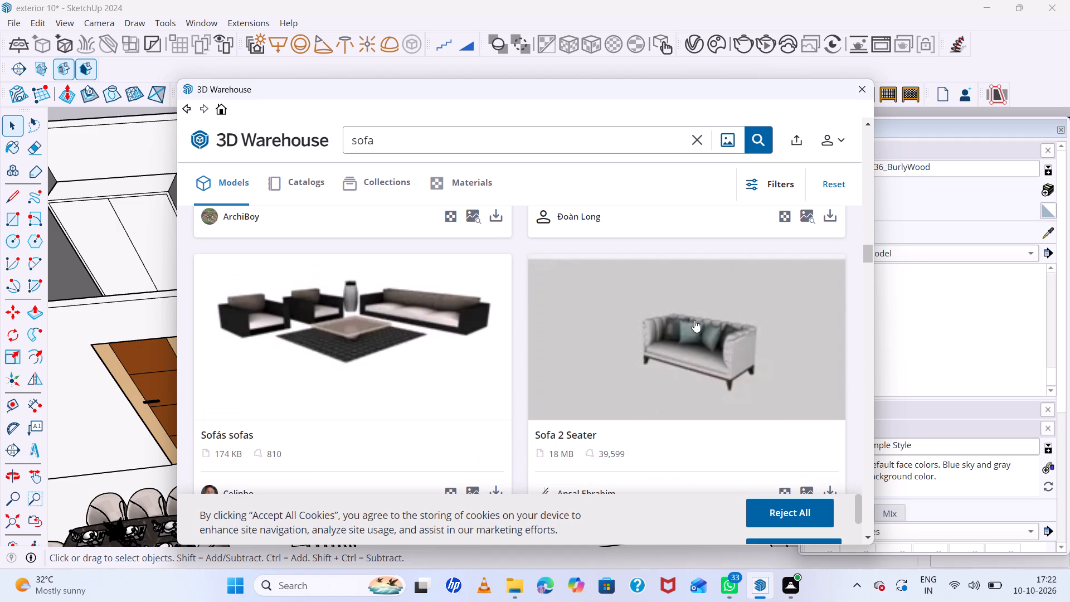
Download the Sofa 2 Seater model directly into the house and place it on the living-room floor facing the main double door.
click(694, 320)
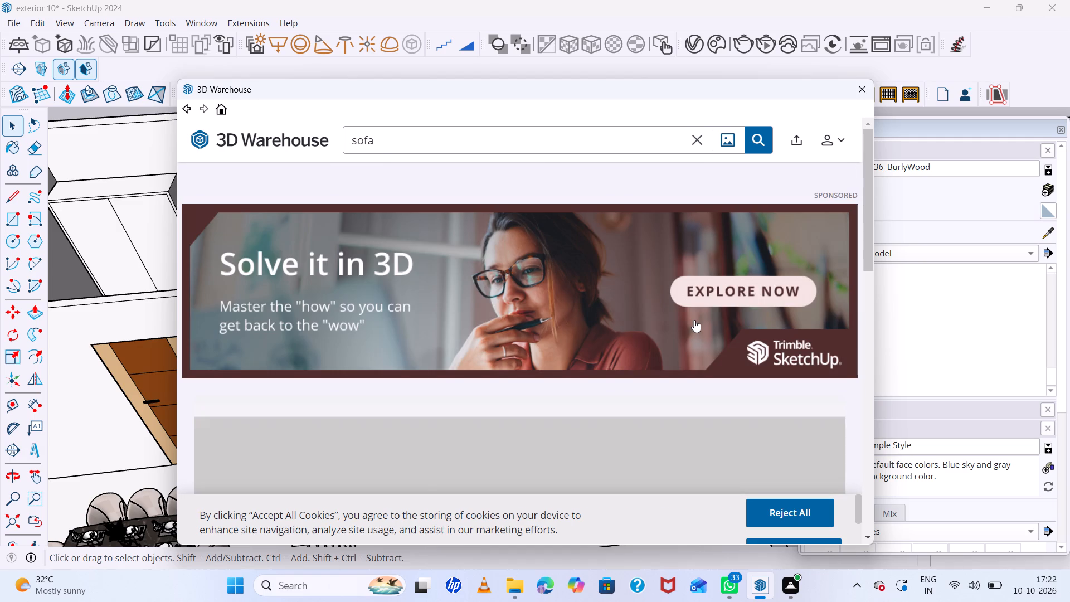
scroll(694, 320, down, 8)
click(757, 371)
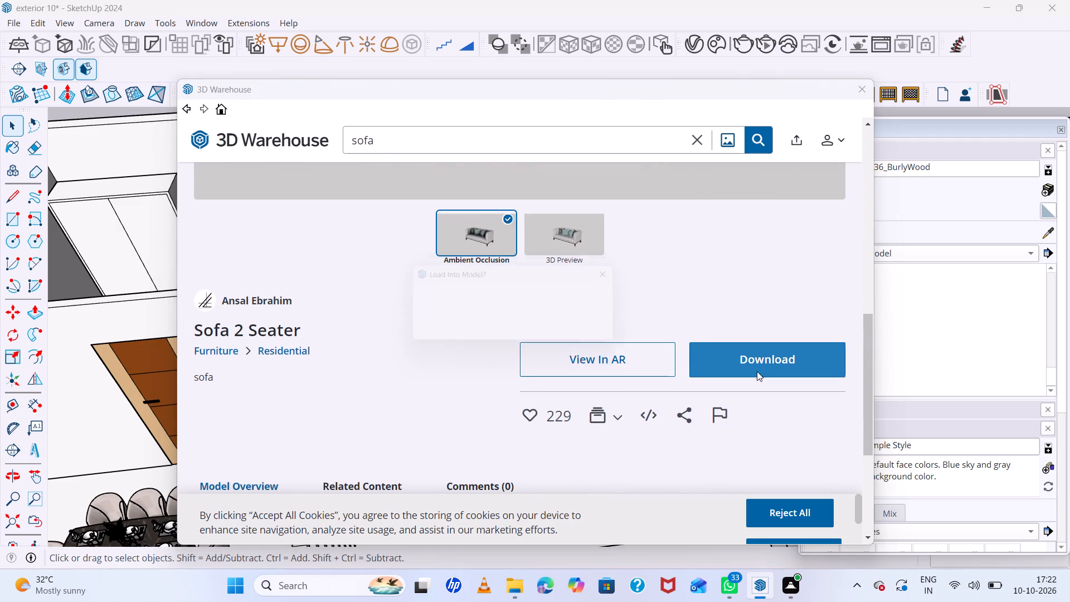
click(488, 335)
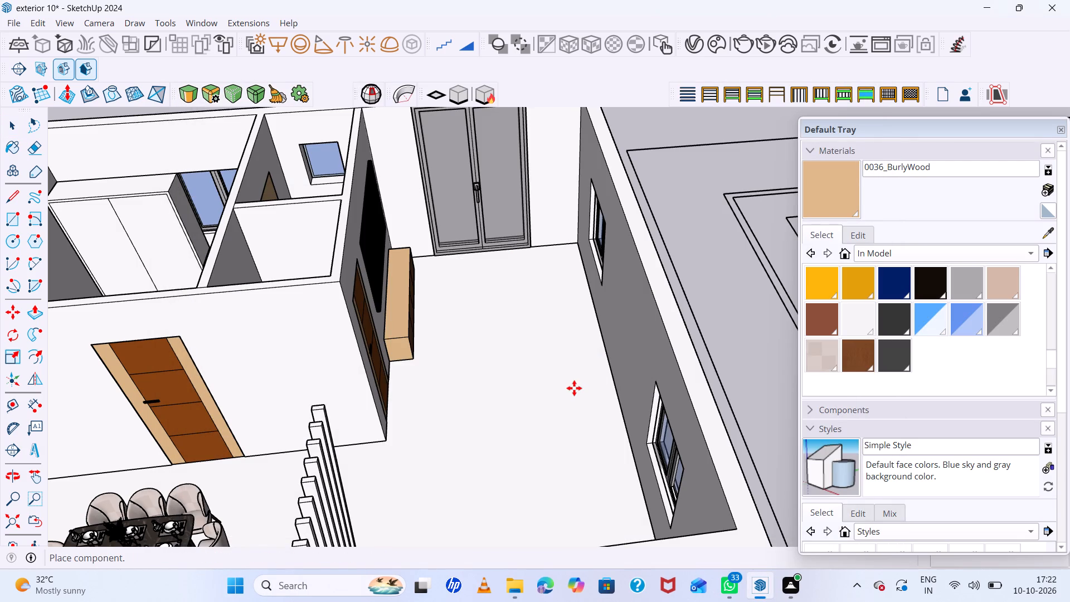
scroll(489, 383, down, 5)
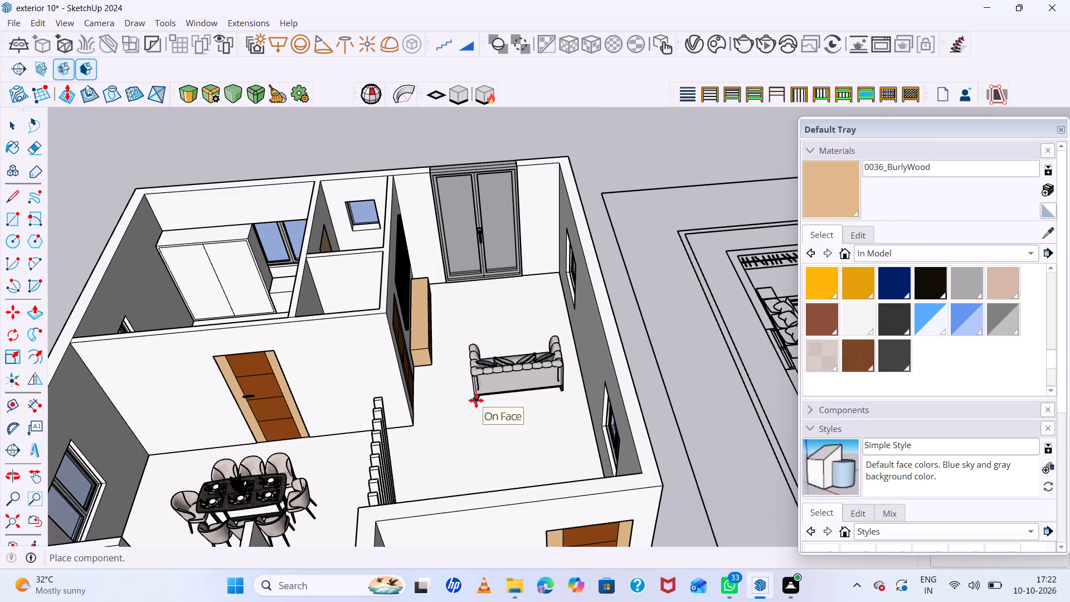
click(476, 400)
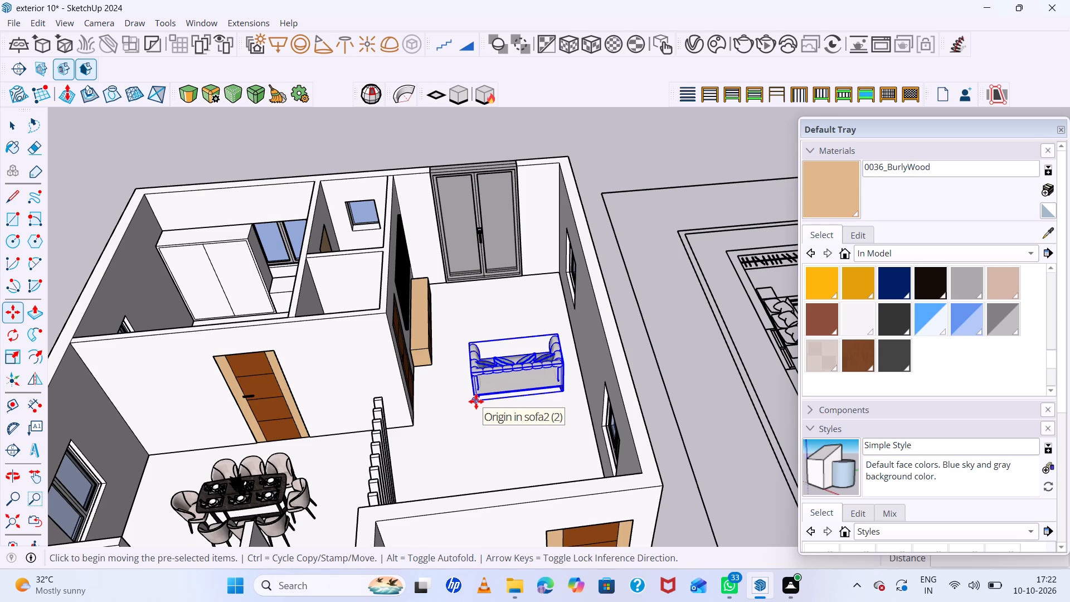
Rotate the sofa 90 degrees so its back is towards the side wall with the windows.
key(q)
click(566, 392)
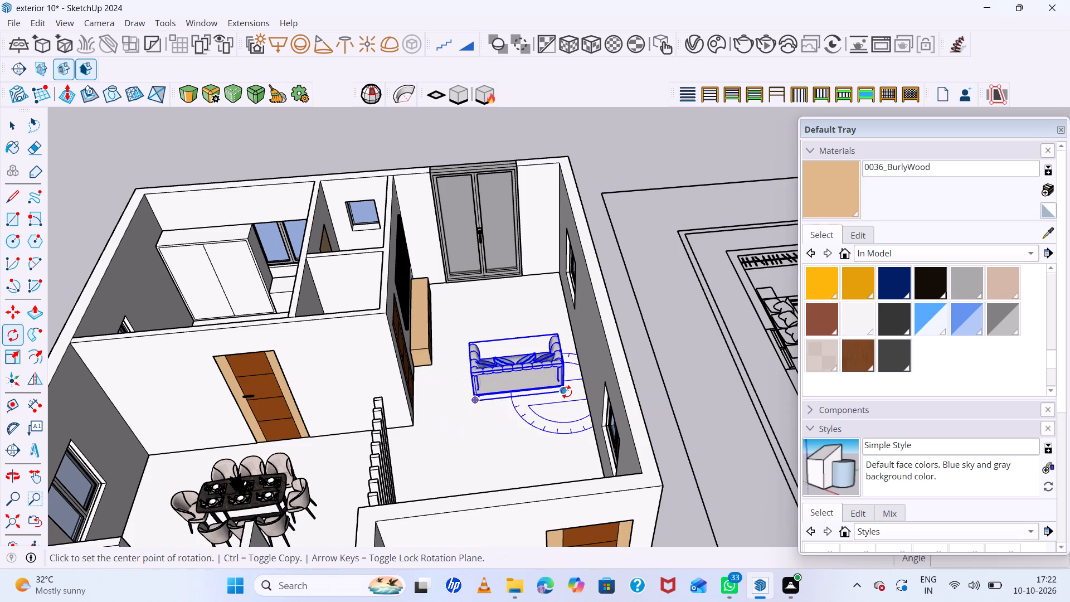
click(733, 368)
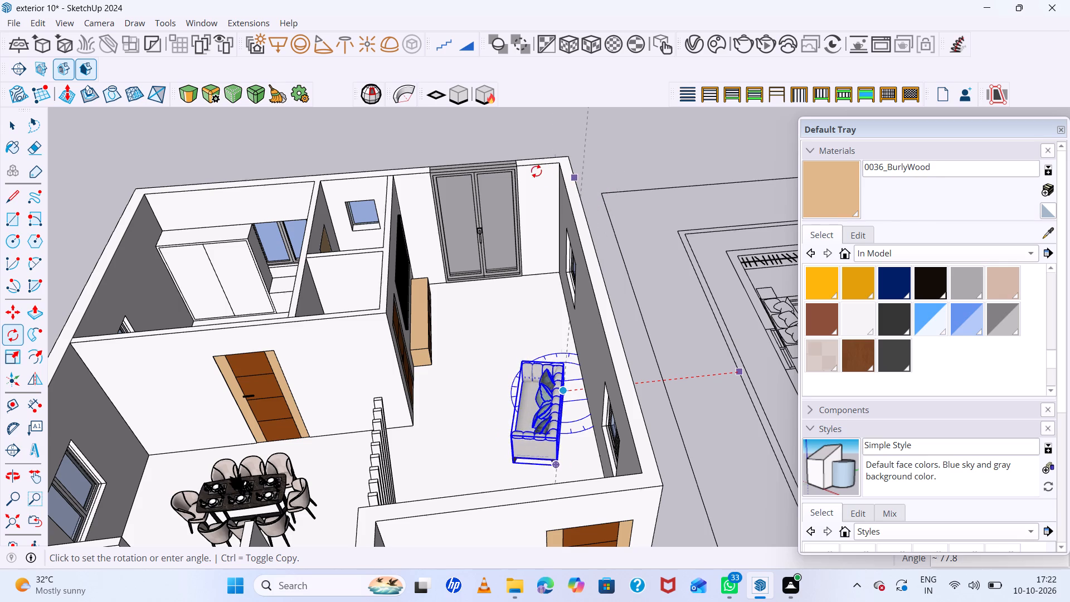
click(515, 138)
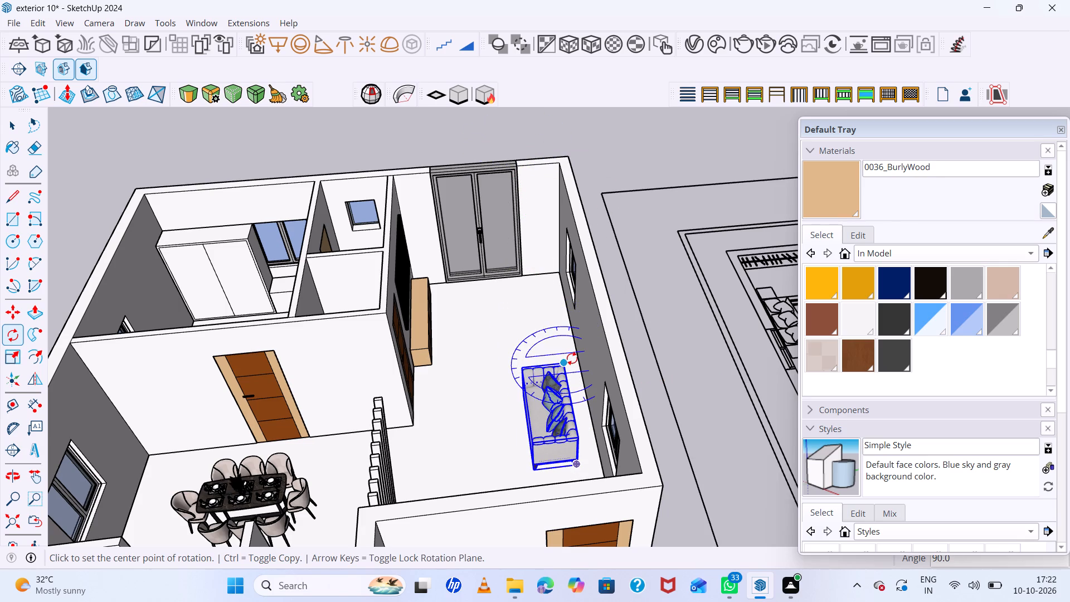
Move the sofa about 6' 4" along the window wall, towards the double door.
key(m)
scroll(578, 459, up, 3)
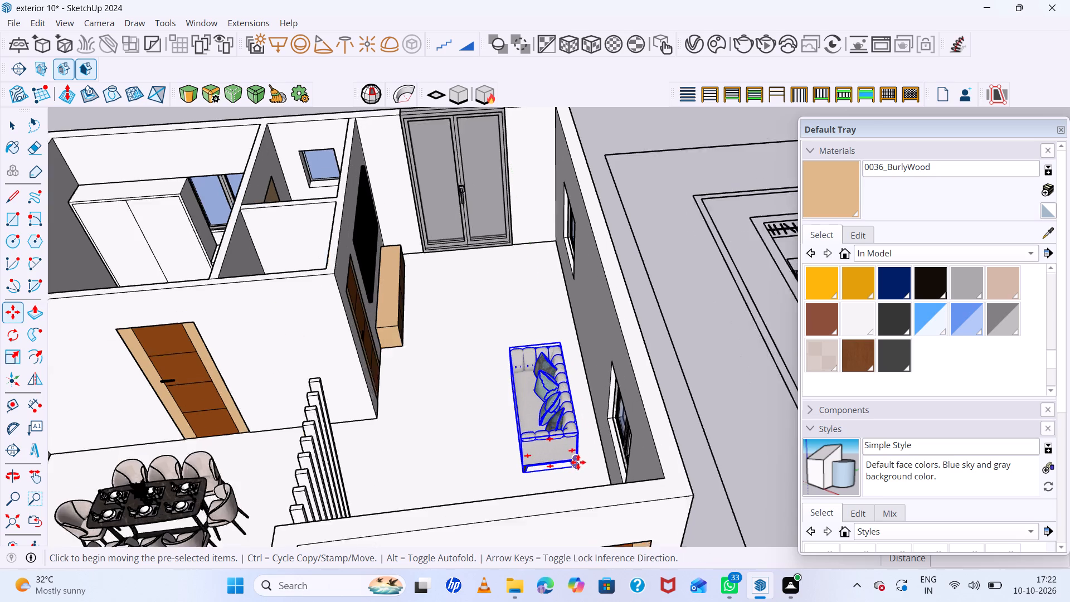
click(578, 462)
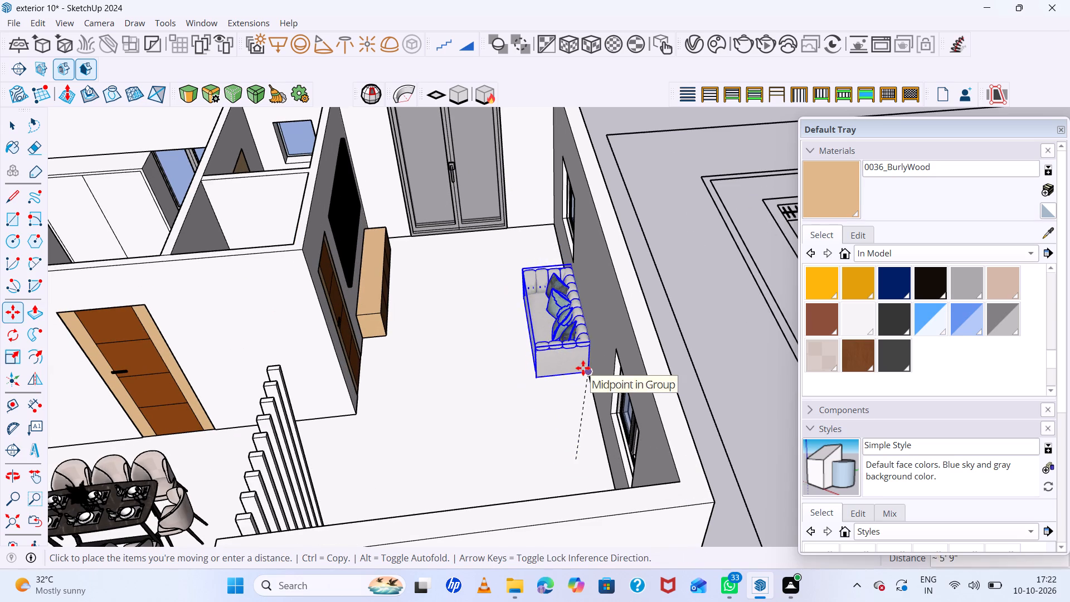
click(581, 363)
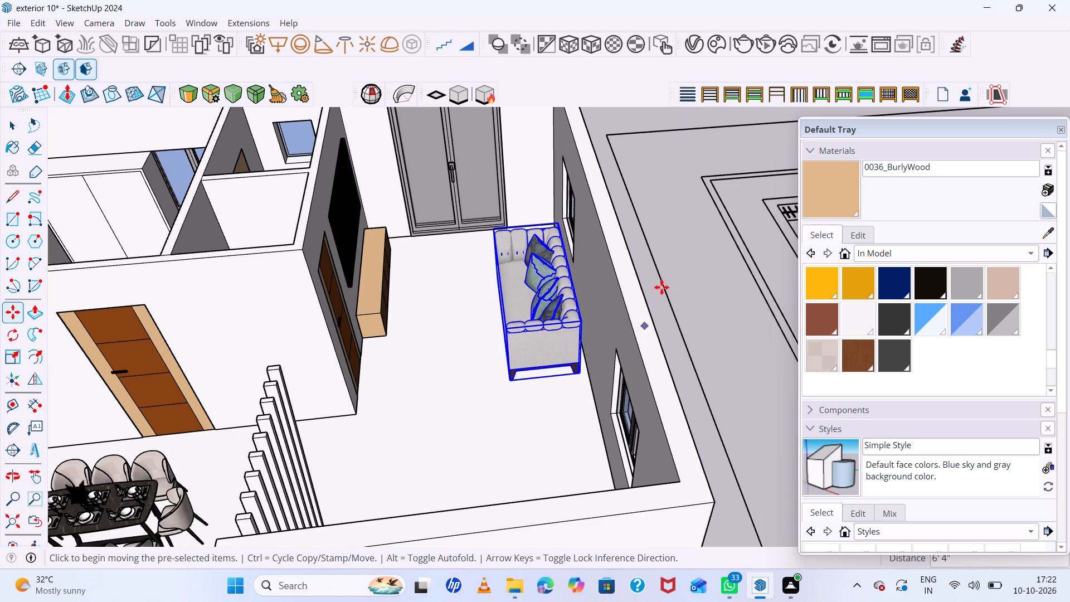
Move the sofa about 44' 3" out of the 3D house to the living area of the 2D floor plan.
scroll(584, 354, up, 4)
middle_drag(578, 355, 556, 361)
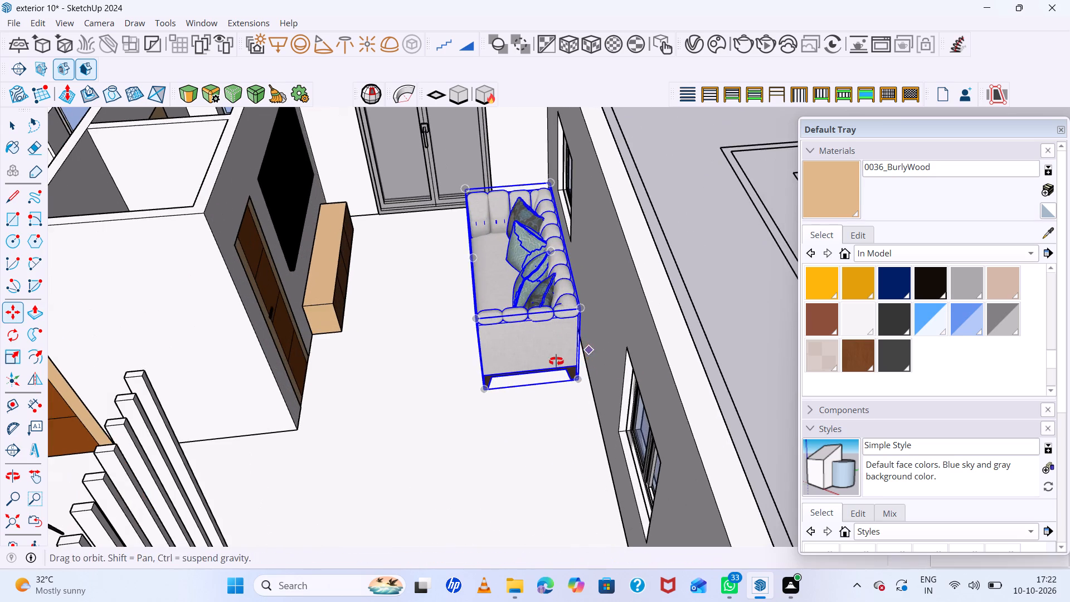
middle_drag(556, 361, 549, 365)
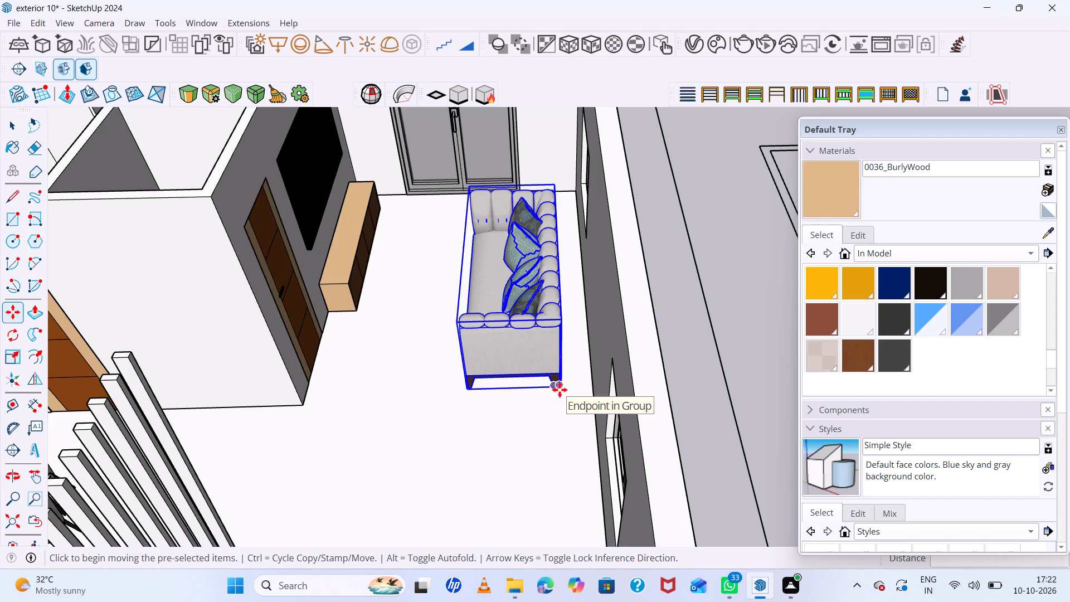
middle_drag(560, 390, 518, 324)
click(527, 327)
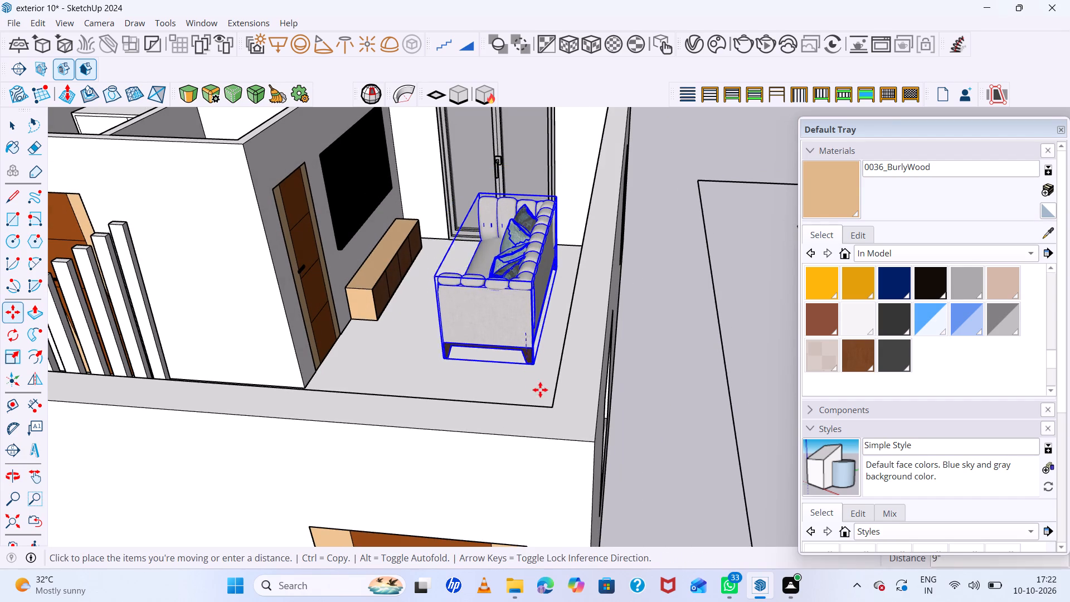
scroll(522, 401, down, 7)
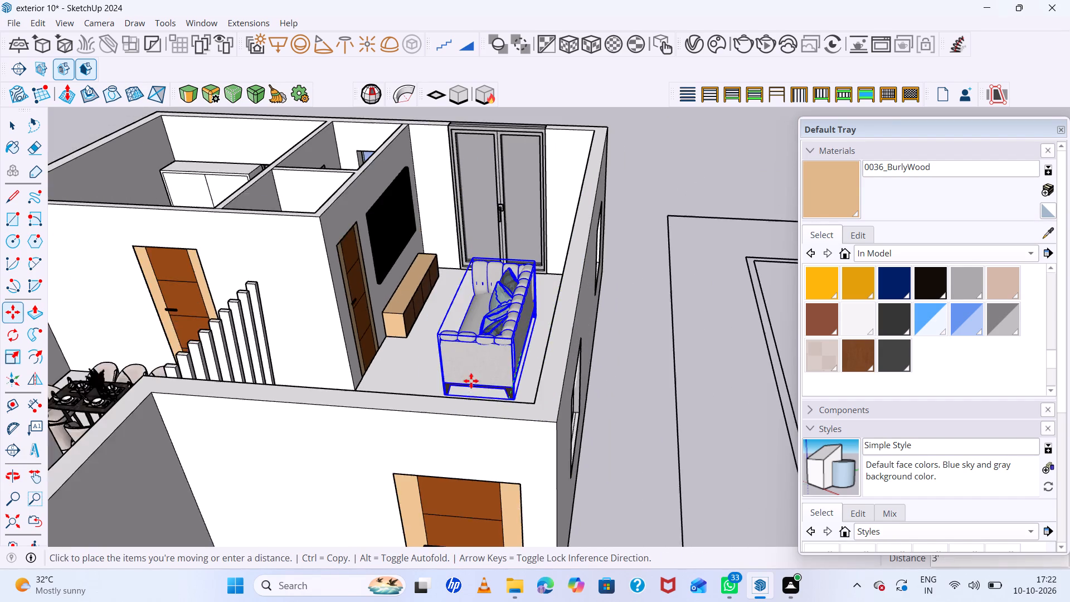
scroll(471, 381, down, 20)
scroll(471, 381, down, 10)
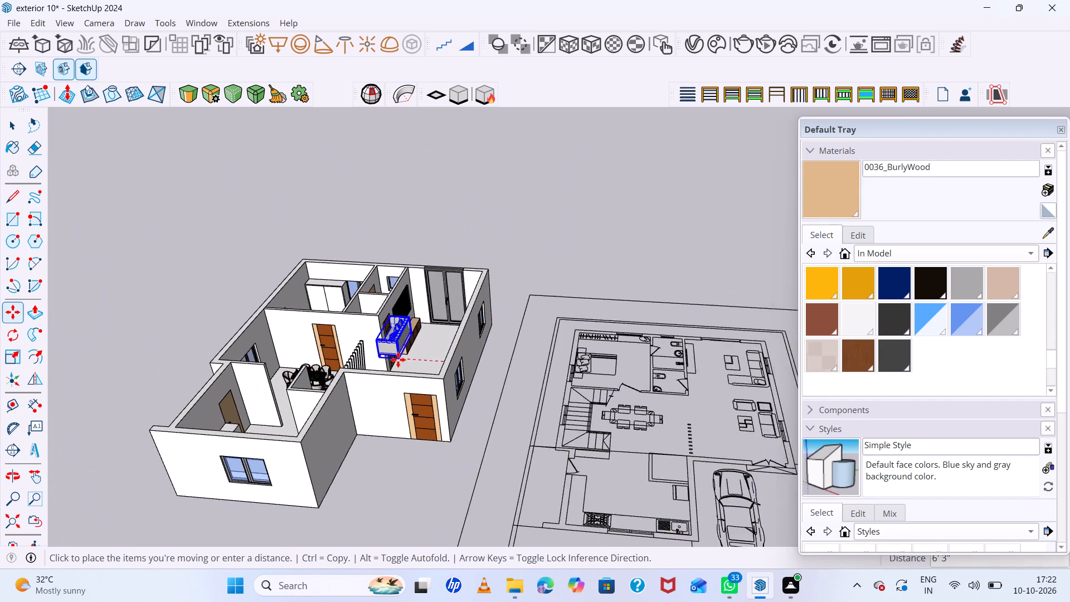
scroll(398, 360, down, 5)
scroll(715, 419, up, 3)
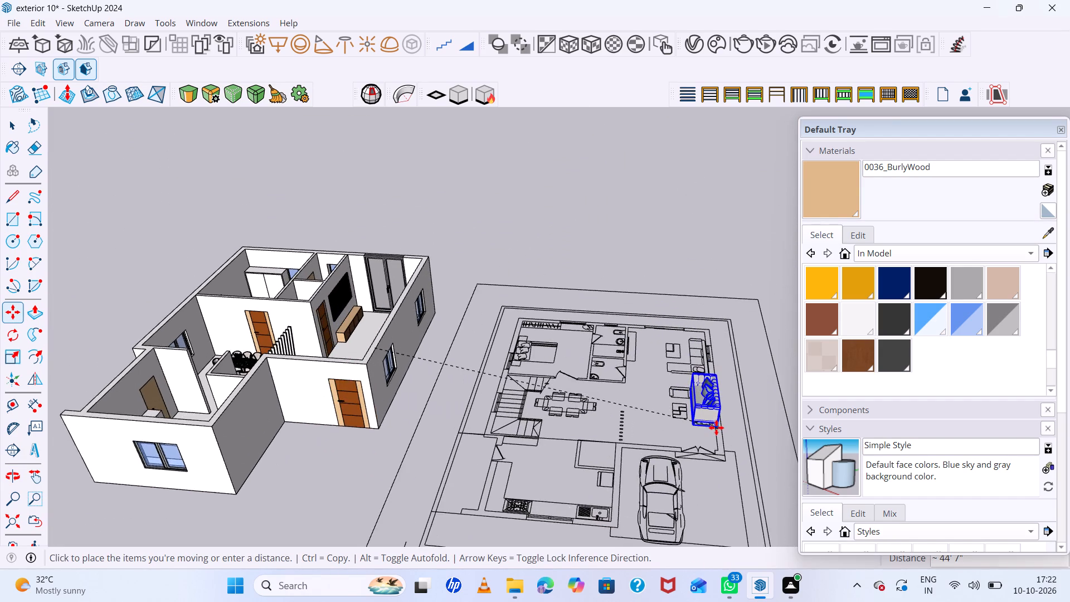
scroll(716, 428, up, 3)
click(716, 428)
Move the sofa about 4' 8" over the 2D plan's living area, towards the double door.
scroll(716, 425, up, 2)
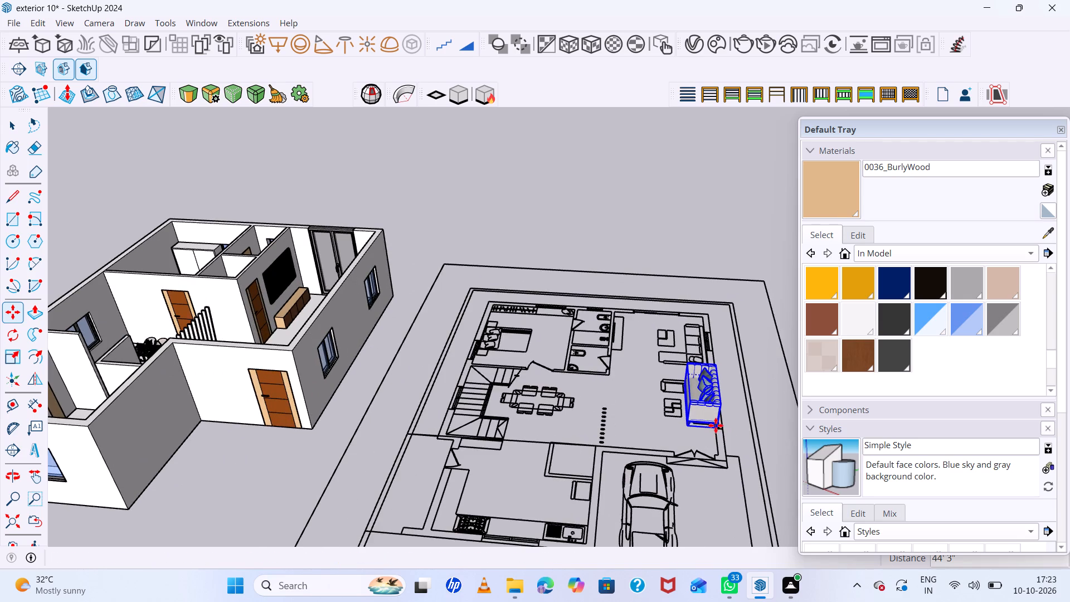
scroll(716, 425, up, 9)
middle_drag(699, 401, 680, 351)
scroll(715, 389, up, 4)
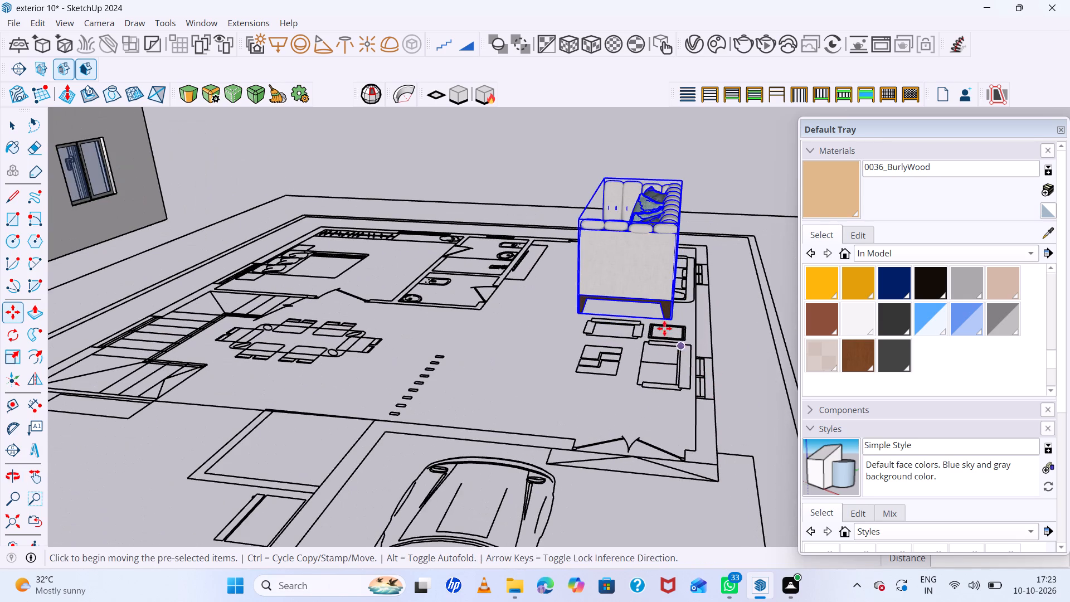
click(668, 318)
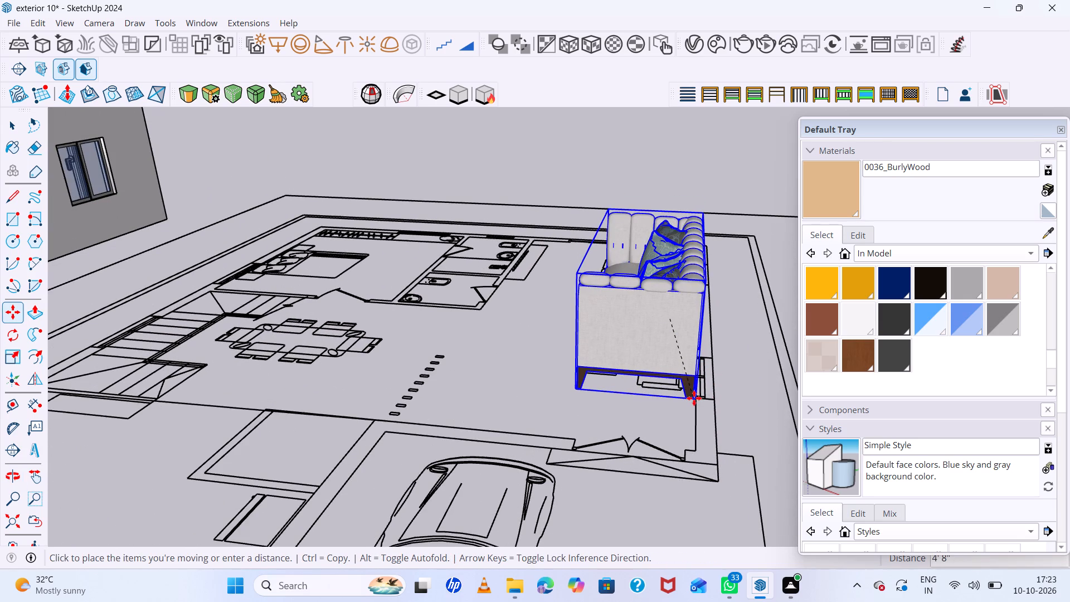
click(694, 395)
Move the raised sofa about 26' by its base corner to the living-area seating of the 2D floor plan.
middle_drag(702, 391, 664, 337)
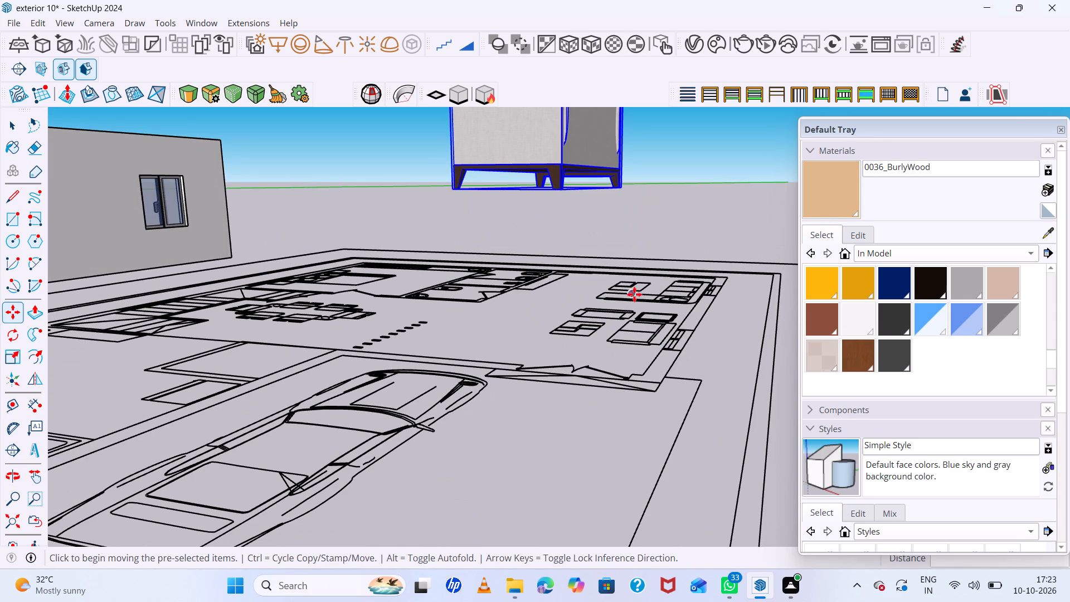
click(625, 187)
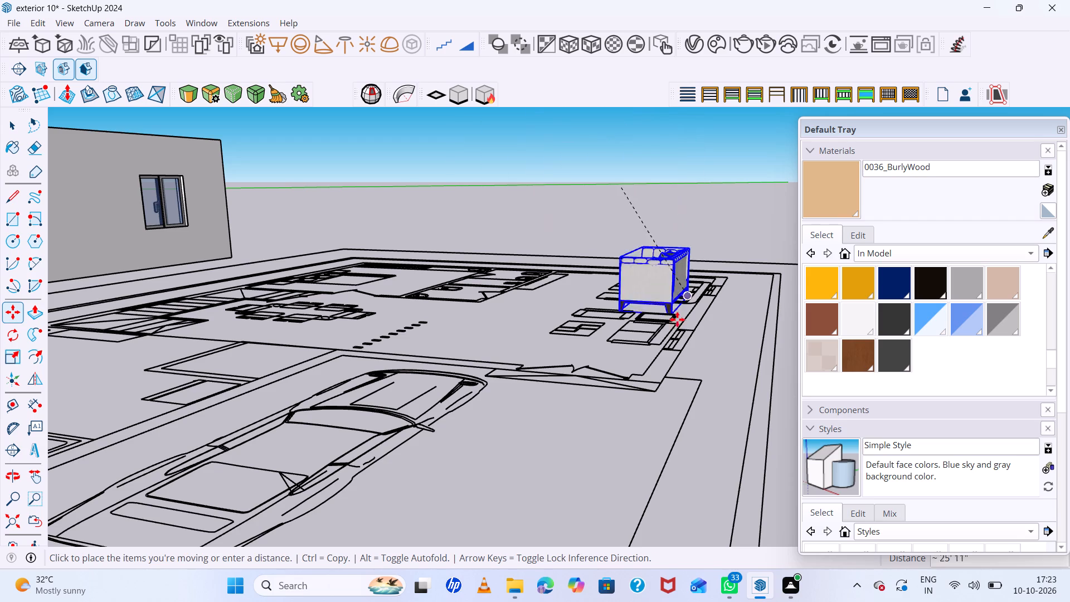
click(687, 312)
Move the sofa about 3' by its base corner onto the inner line of the plan's window wall.
scroll(660, 337, up, 2)
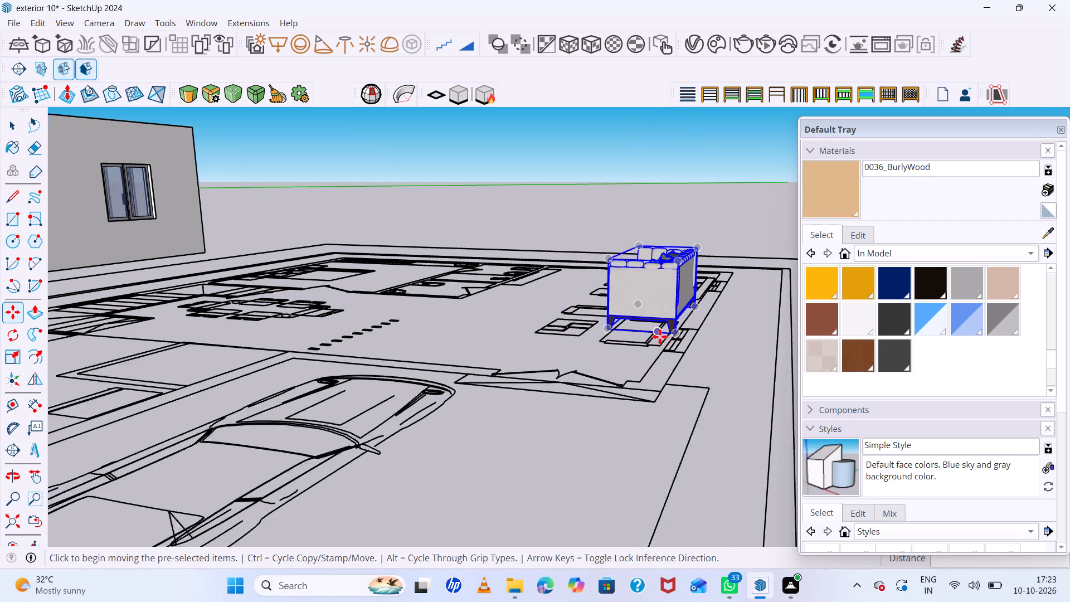
scroll(660, 337, up, 8)
click(688, 331)
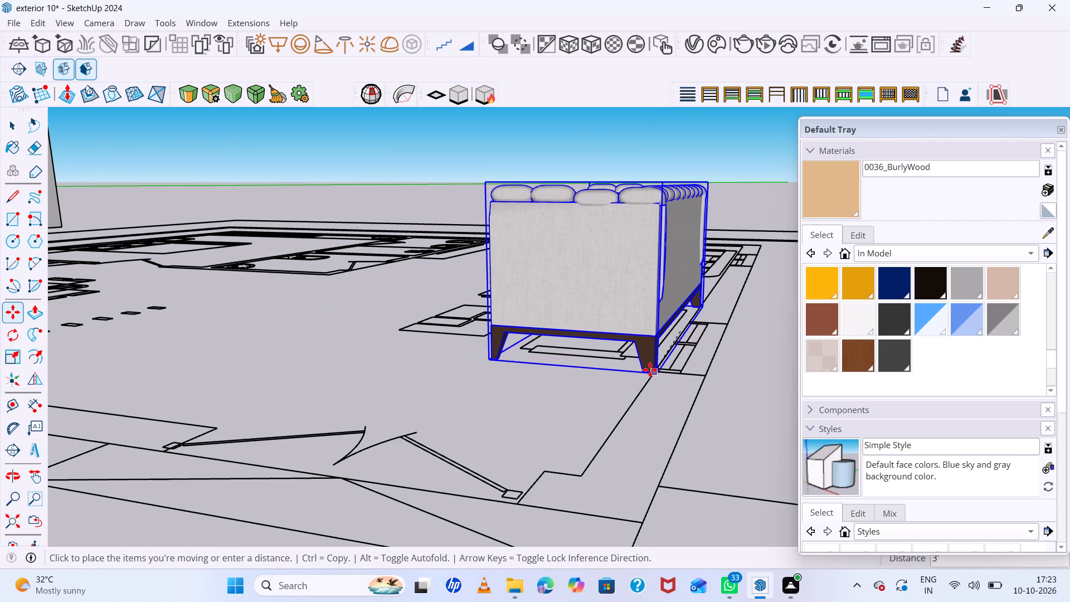
double_click(650, 370)
Move the sofa about 42' 7" from the 2D plan's corner beside the double door to the matching corner of the 3D house, then deselect it.
scroll(672, 342, down, 17)
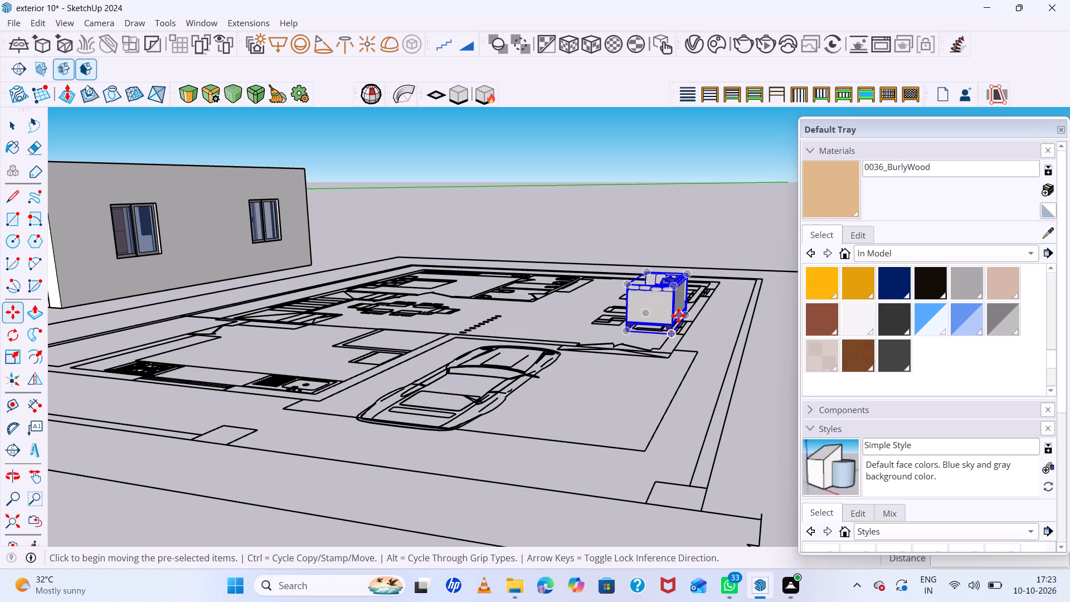
key(m)
scroll(678, 345, up, 6)
middle_drag(678, 347, 682, 407)
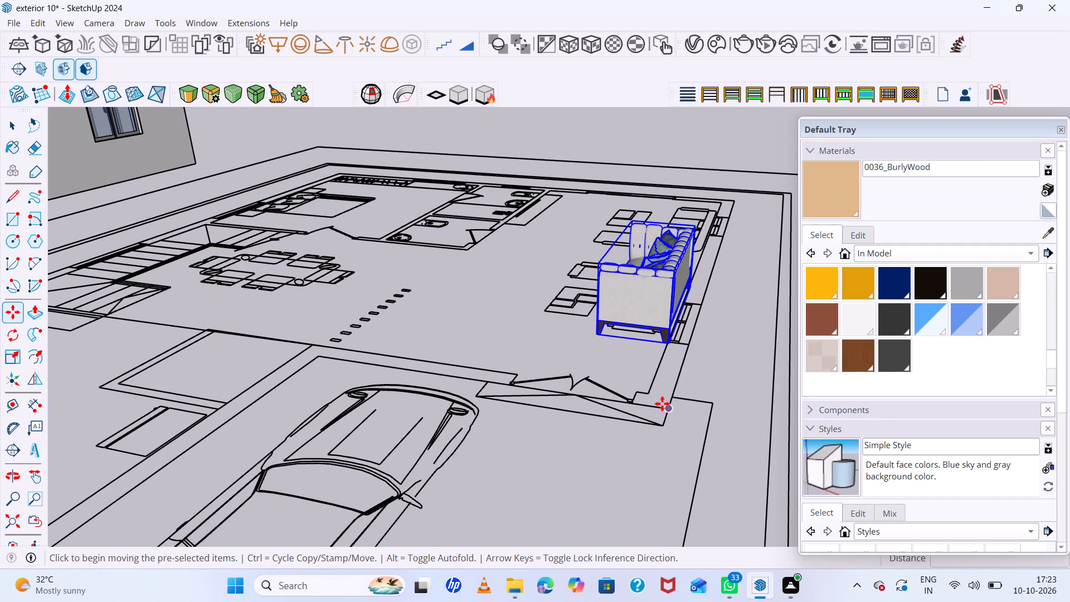
click(662, 404)
scroll(691, 381, down, 18)
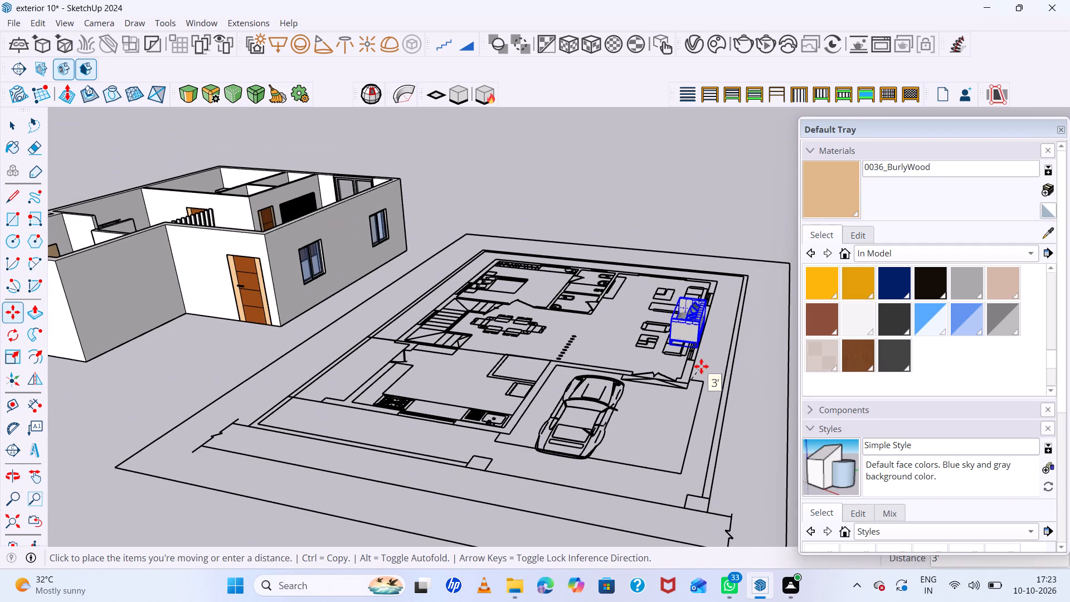
click(279, 327)
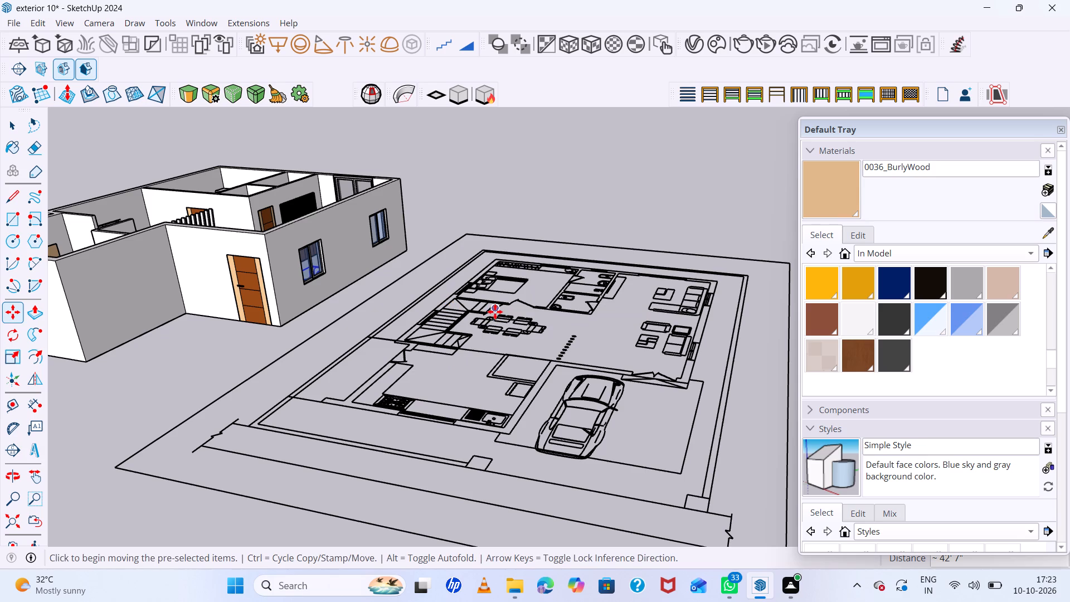
key(space)
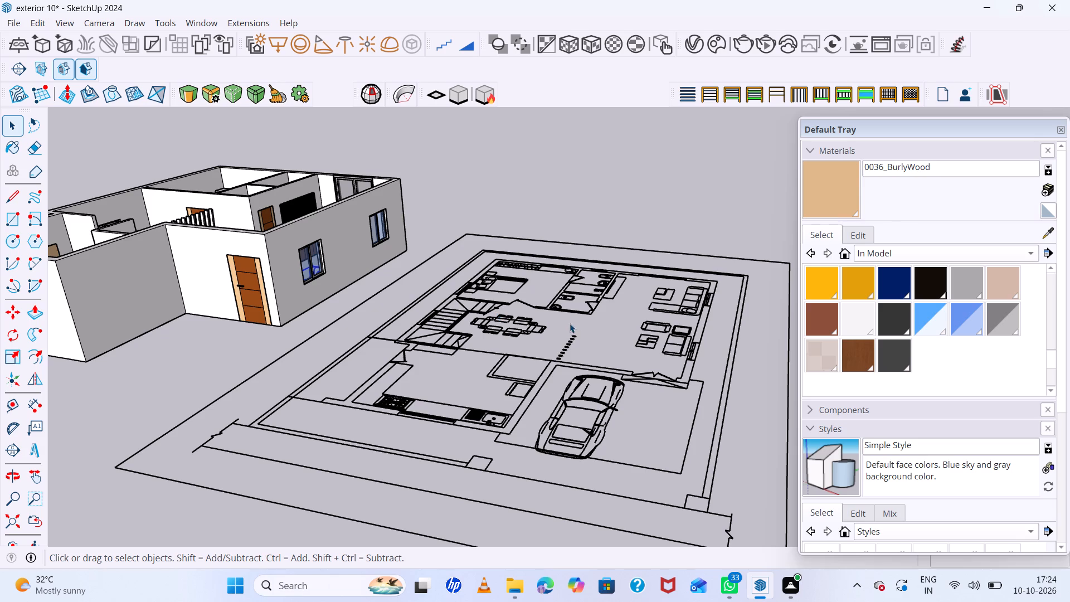
click(653, 206)
Move the sofa about 3" away from the window wall inside the 3D living room.
scroll(653, 206, down, 7)
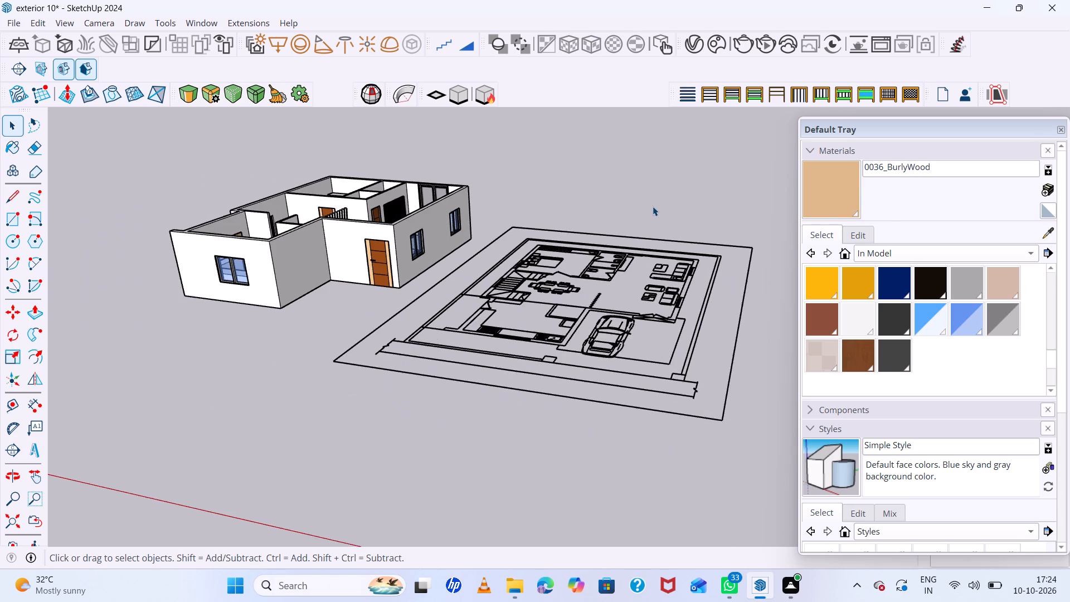
scroll(420, 230, up, 6)
middle_drag(419, 227, 469, 360)
scroll(393, 269, up, 7)
middle_drag(393, 263, 582, 197)
scroll(417, 315, up, 5)
middle_drag(401, 322, 443, 414)
scroll(441, 392, up, 6)
middle_drag(494, 405, 525, 416)
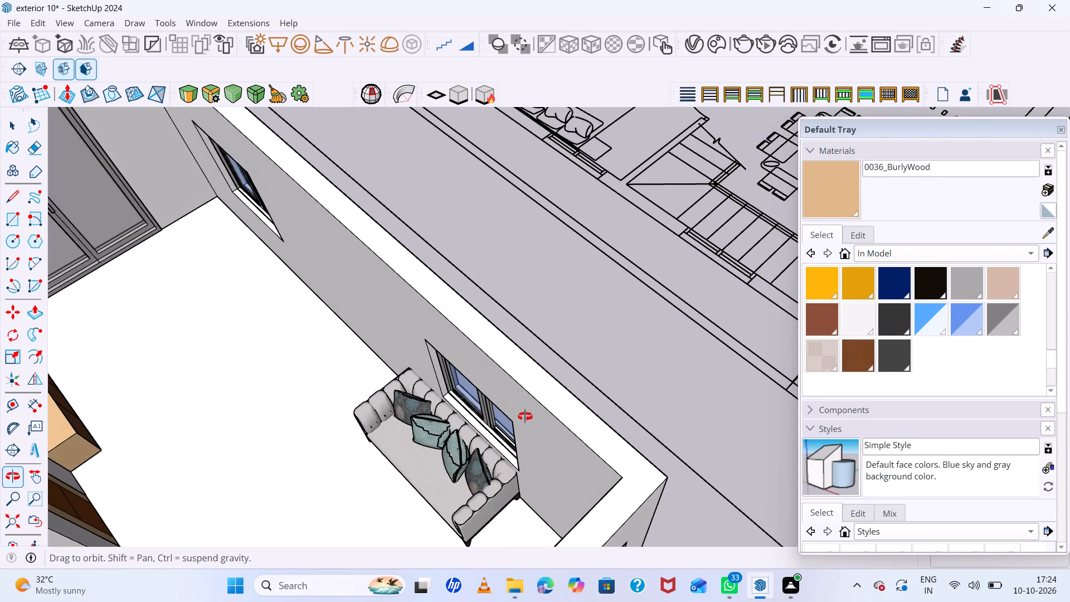
middle_drag(525, 416, 514, 386)
scroll(502, 416, up, 6)
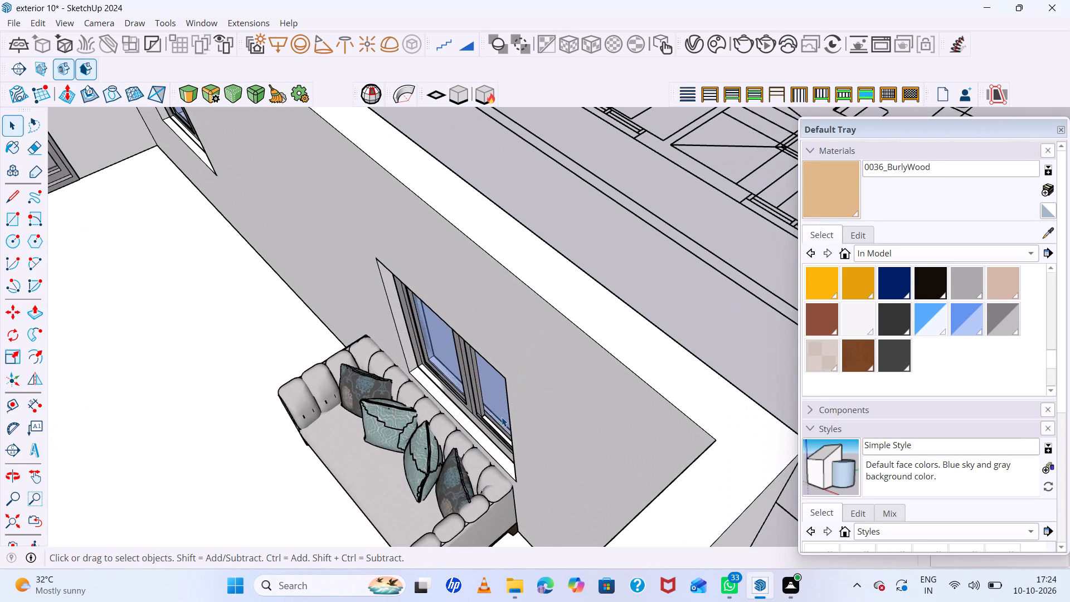
scroll(508, 410, down, 5)
scroll(508, 410, up, 6)
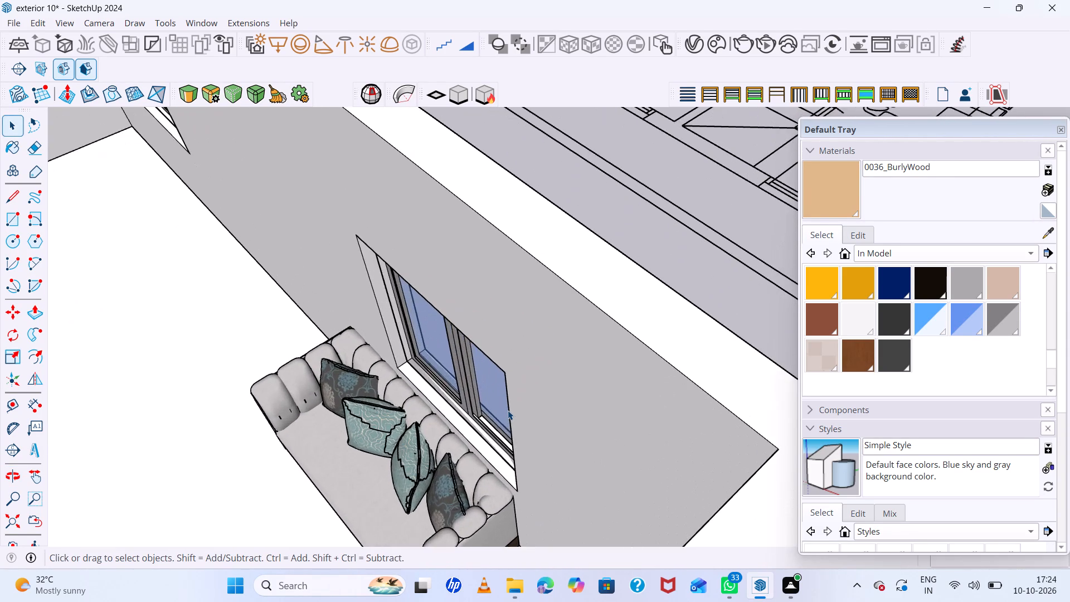
scroll(508, 410, down, 3)
middle_drag(508, 410, 521, 385)
scroll(521, 385, up, 3)
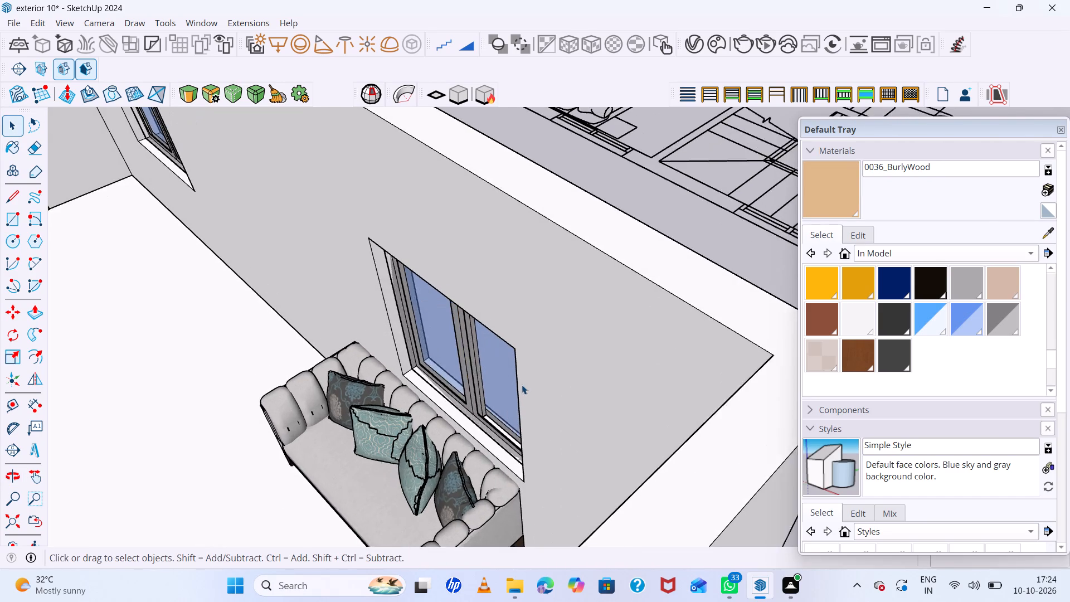
scroll(522, 385, up, 2)
scroll(522, 384, down, 6)
middle_drag(488, 423, 510, 411)
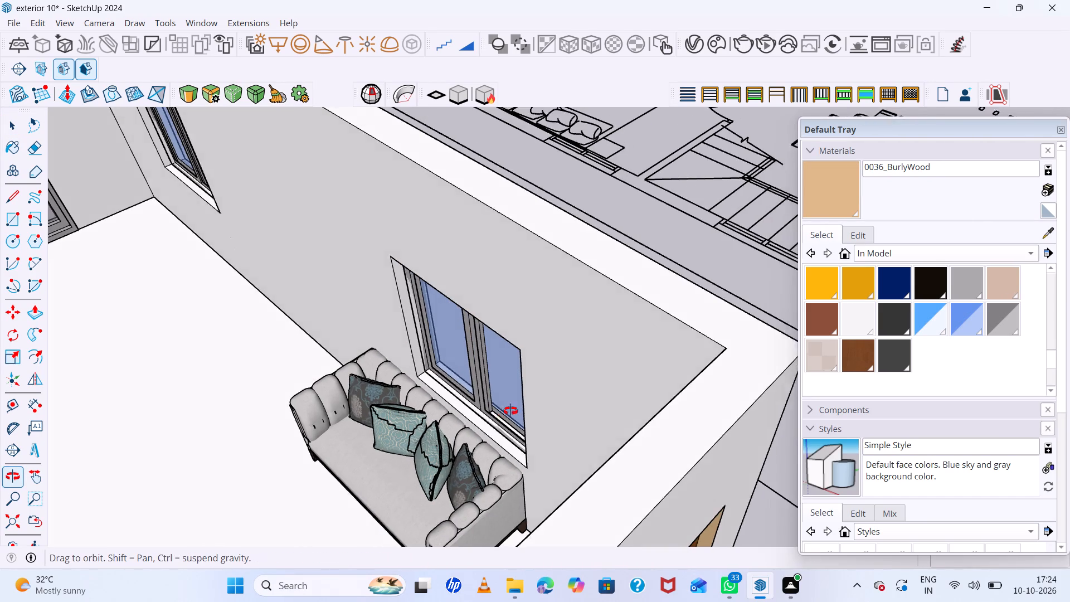
middle_drag(510, 411, 529, 398)
scroll(541, 382, down, 6)
scroll(562, 421, up, 6)
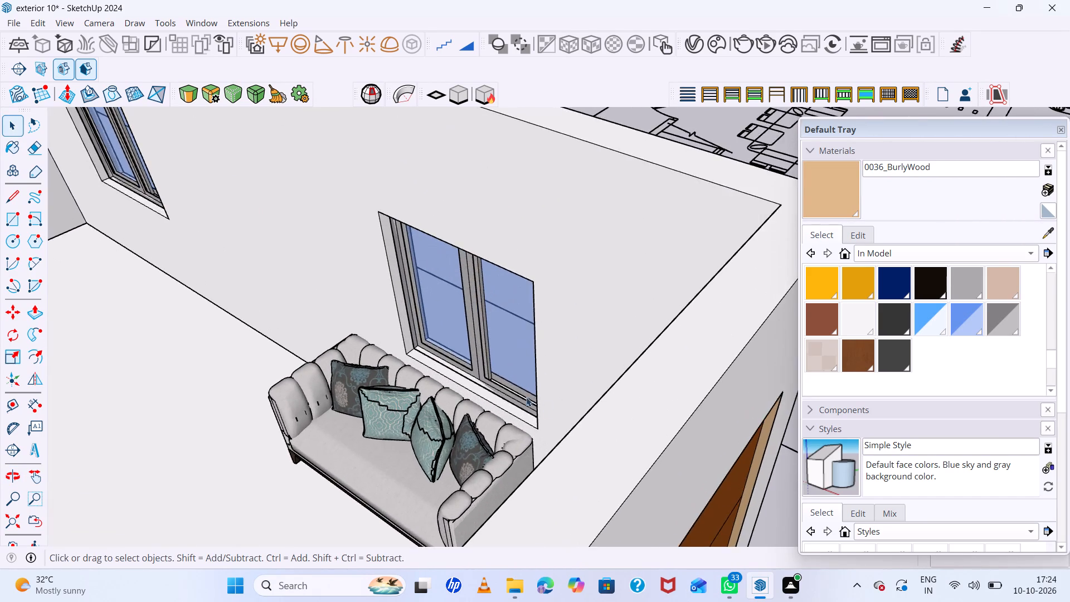
scroll(505, 397, down, 1)
middle_drag(502, 397, 566, 374)
scroll(566, 376, down, 5)
scroll(572, 424, up, 6)
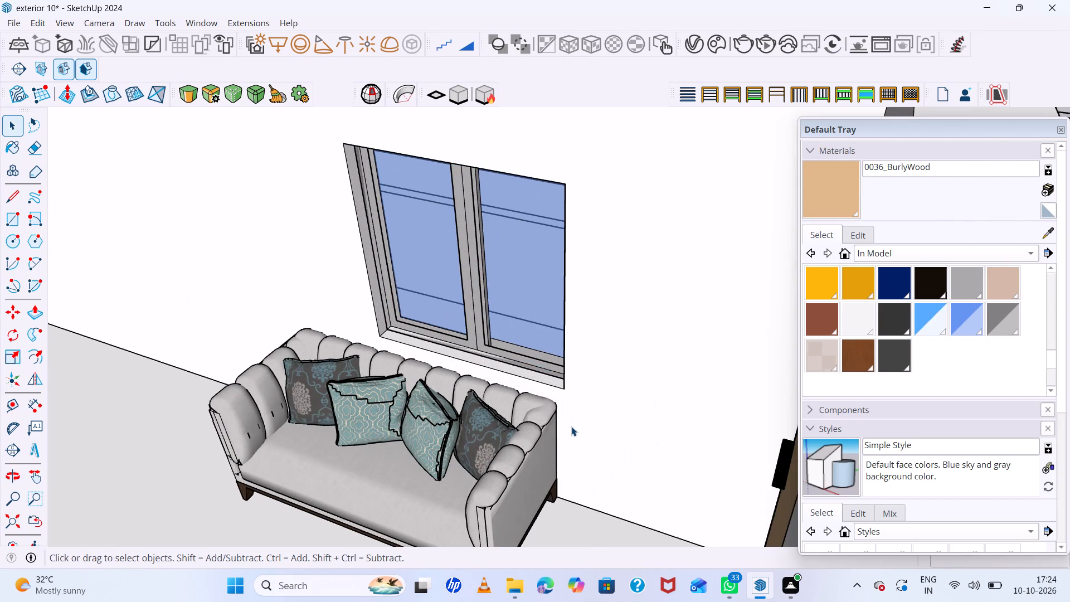
key(m)
scroll(552, 505, up, 4)
click(559, 498)
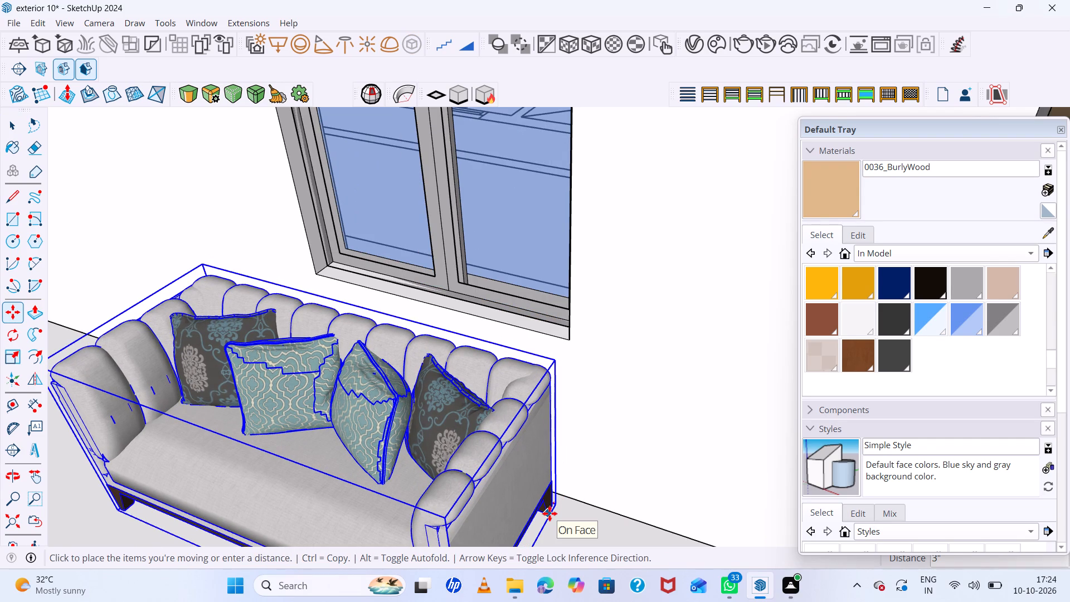
click(549, 513)
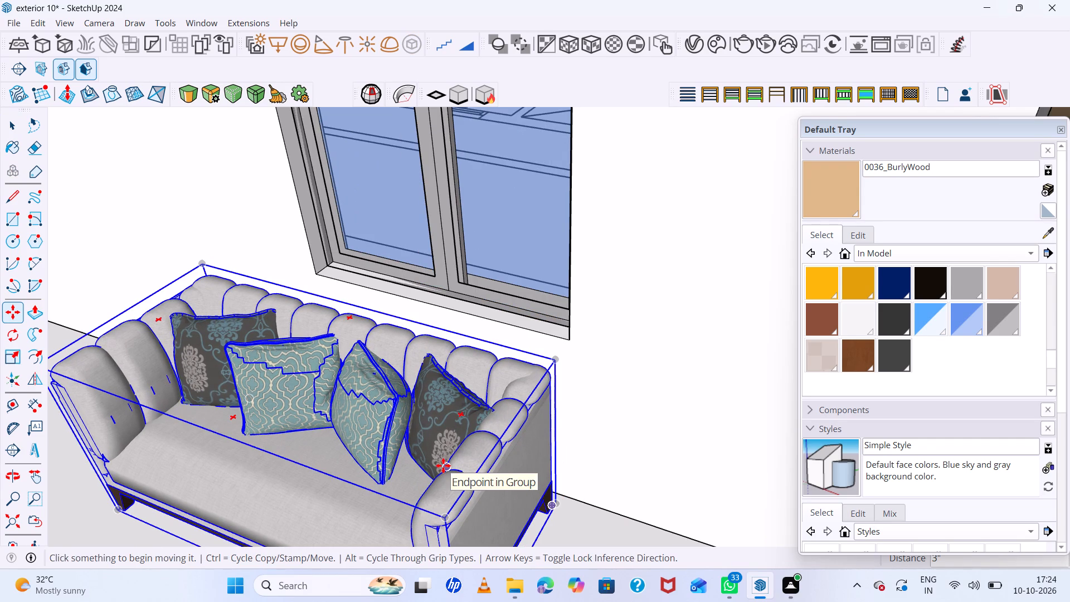
key(space)
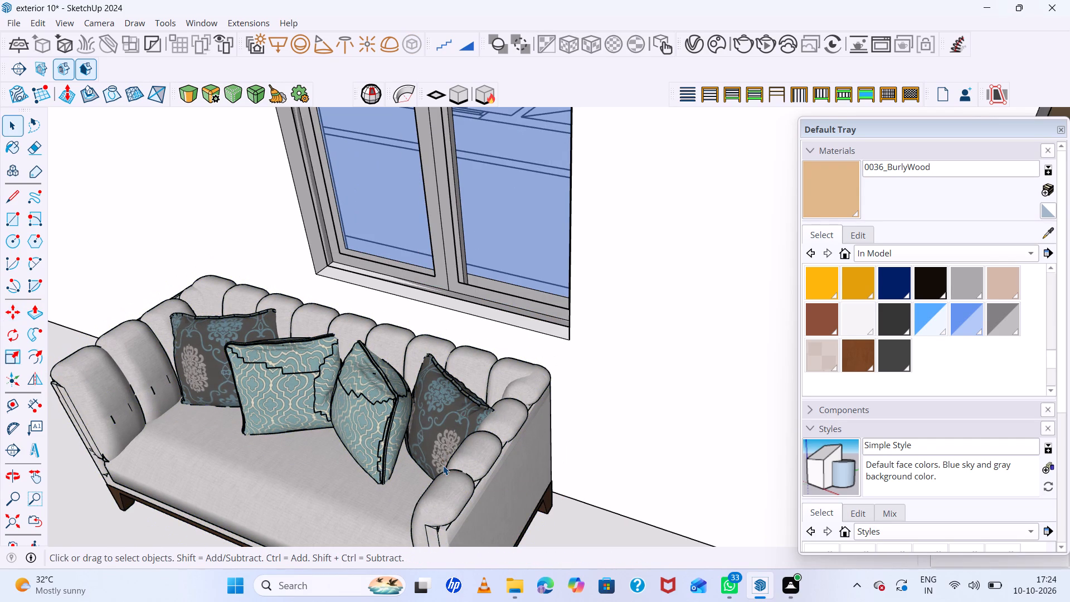
Examine the sofa's placement in the 3D living room against the furniture layout of the 2D floor plan.
scroll(443, 465, down, 8)
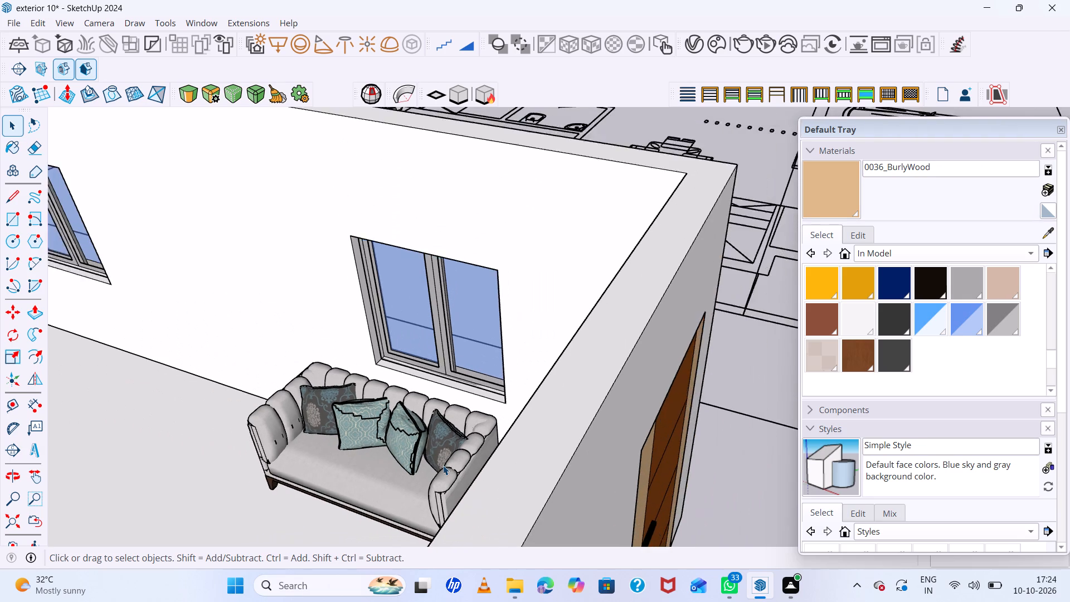
scroll(443, 465, down, 2)
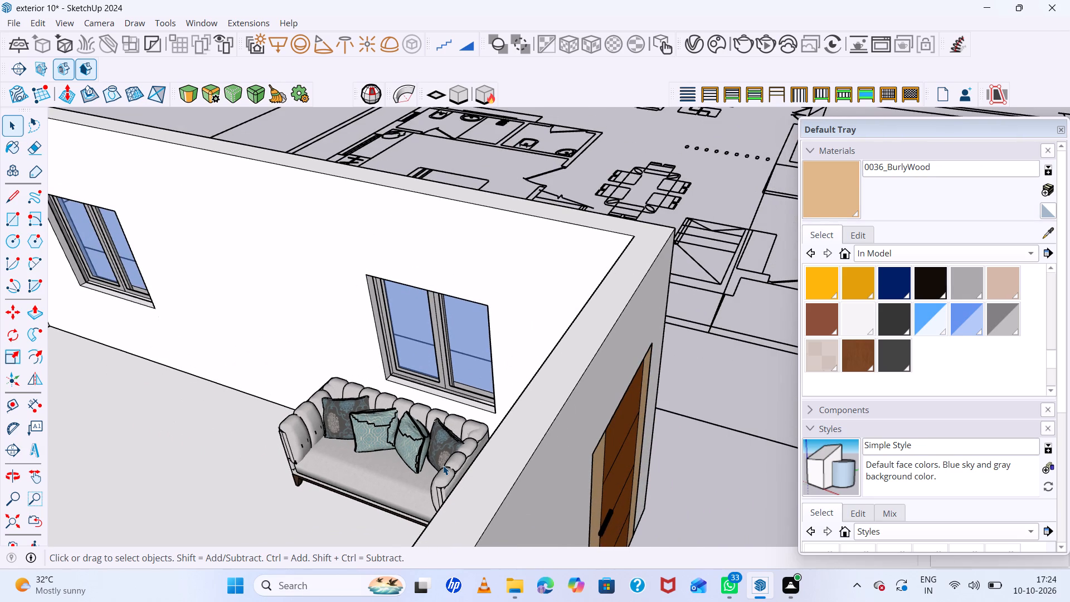
click(696, 456)
scroll(475, 445, down, 12)
middle_drag(487, 423, 622, 370)
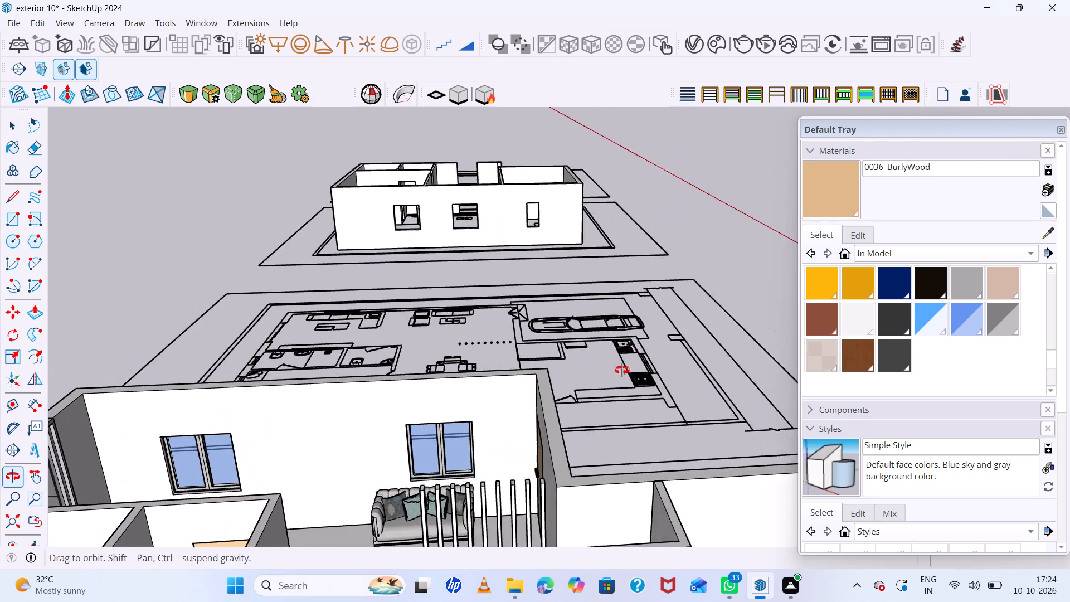
middle_drag(622, 370, 495, 518)
scroll(485, 441, down, 7)
scroll(514, 421, up, 5)
middle_drag(478, 377, 385, 361)
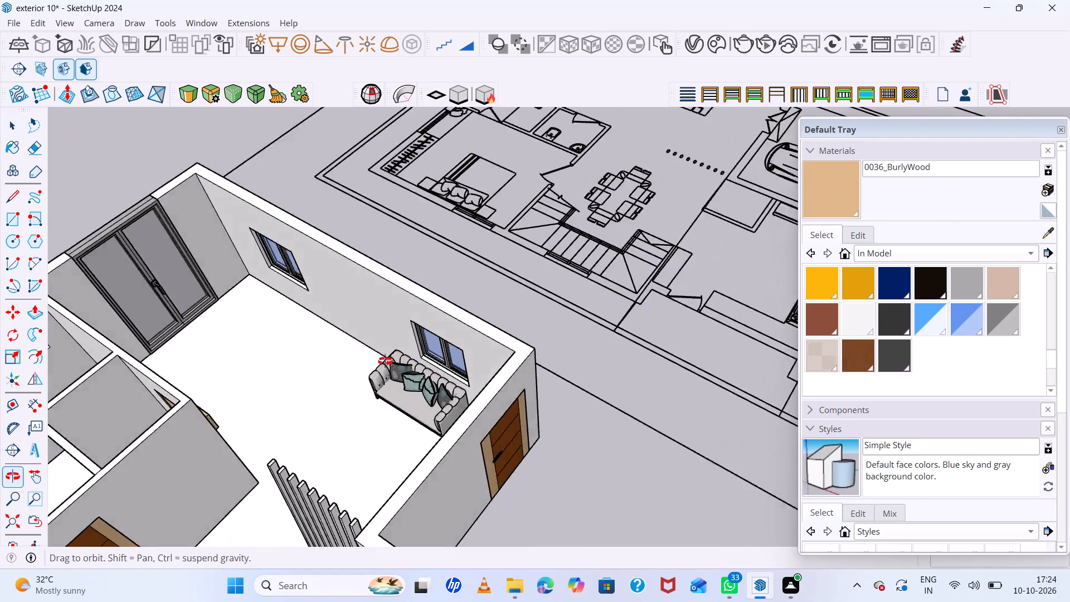
middle_drag(385, 361, 327, 348)
scroll(345, 300, up, 6)
scroll(344, 299, down, 7)
middle_drag(423, 325, 385, 268)
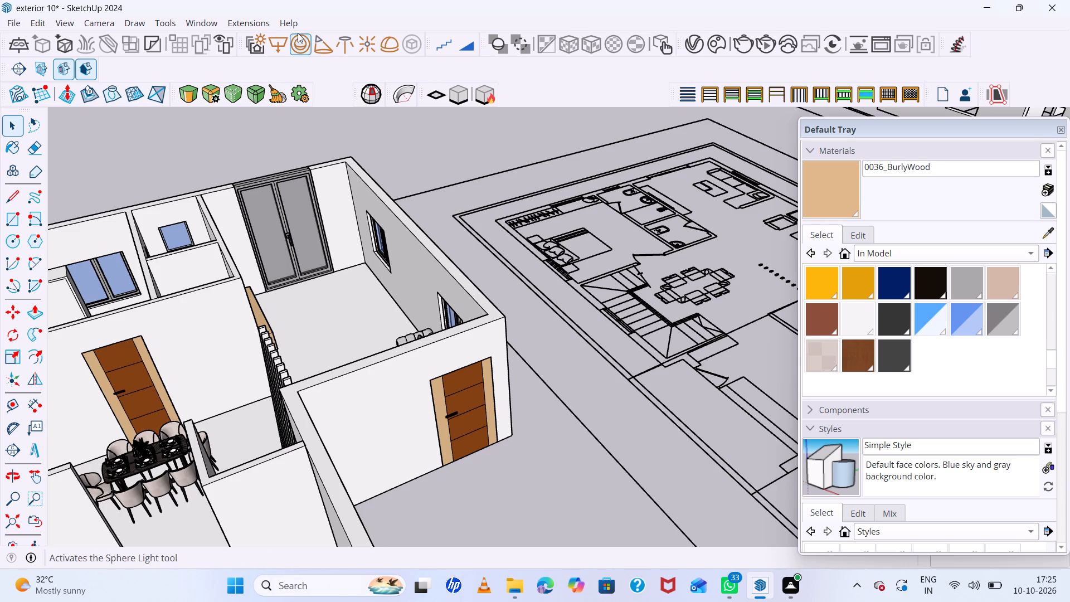
Search the 3D Warehouse for "sofa and table".
click(214, 22)
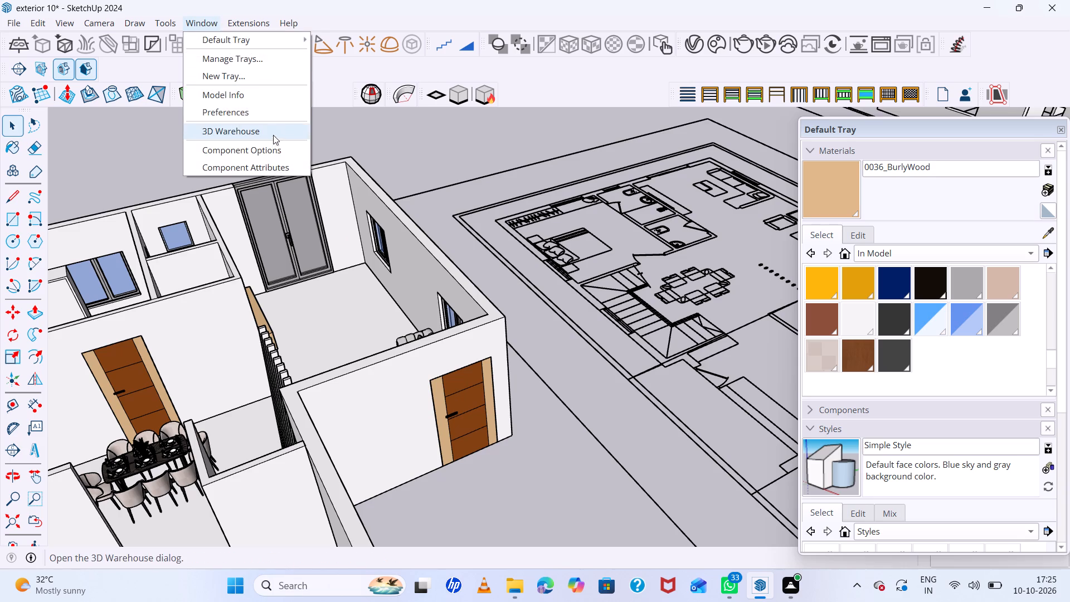
click(275, 138)
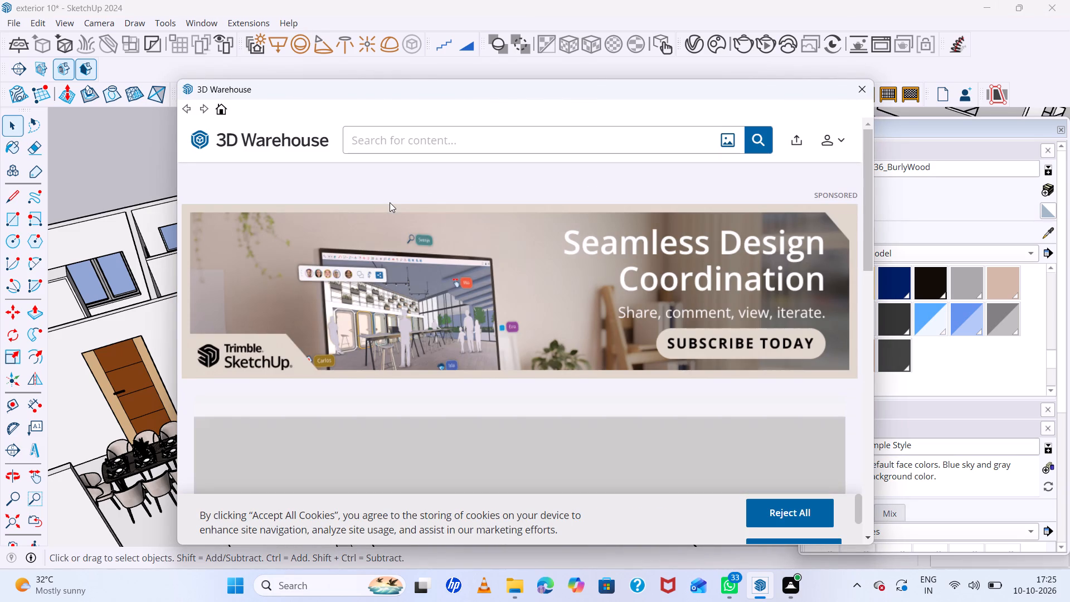
double_click(448, 132)
text(sofa)
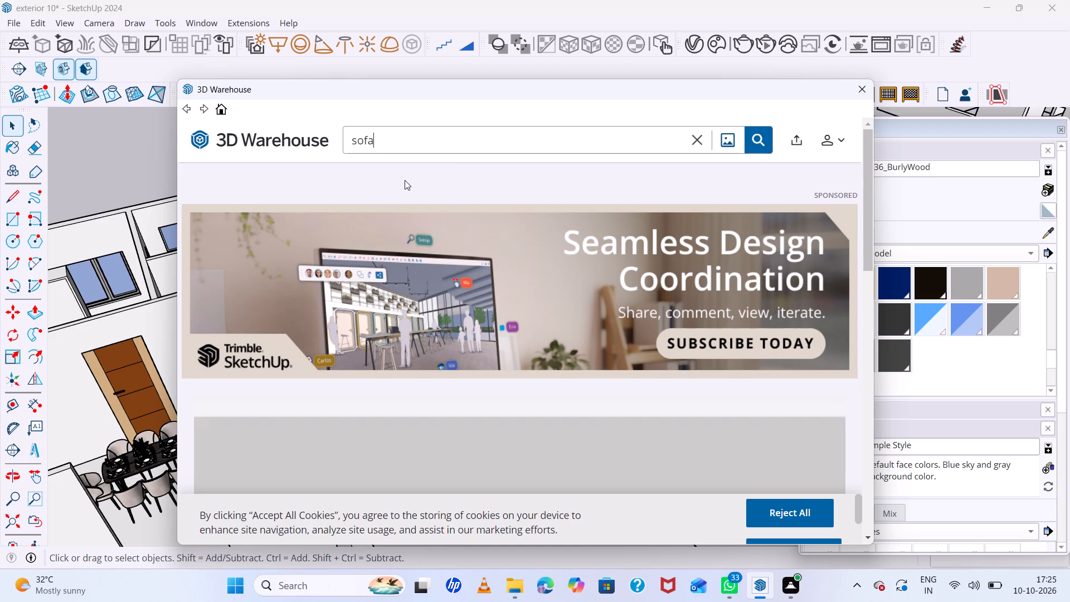
key(space)
text(and)
key(space)
text(table)
key(Return)
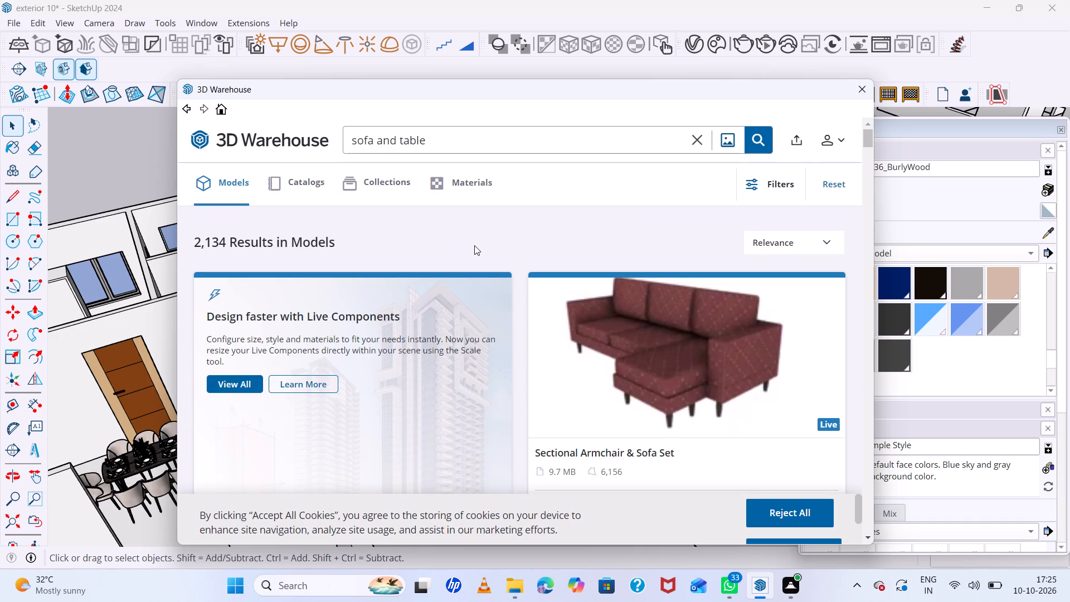
Download the 1.2 MB L-shaped "sofa and table" model into the scene and place it over the 2D floor plan's bedroom corner.
scroll(476, 323, down, 4)
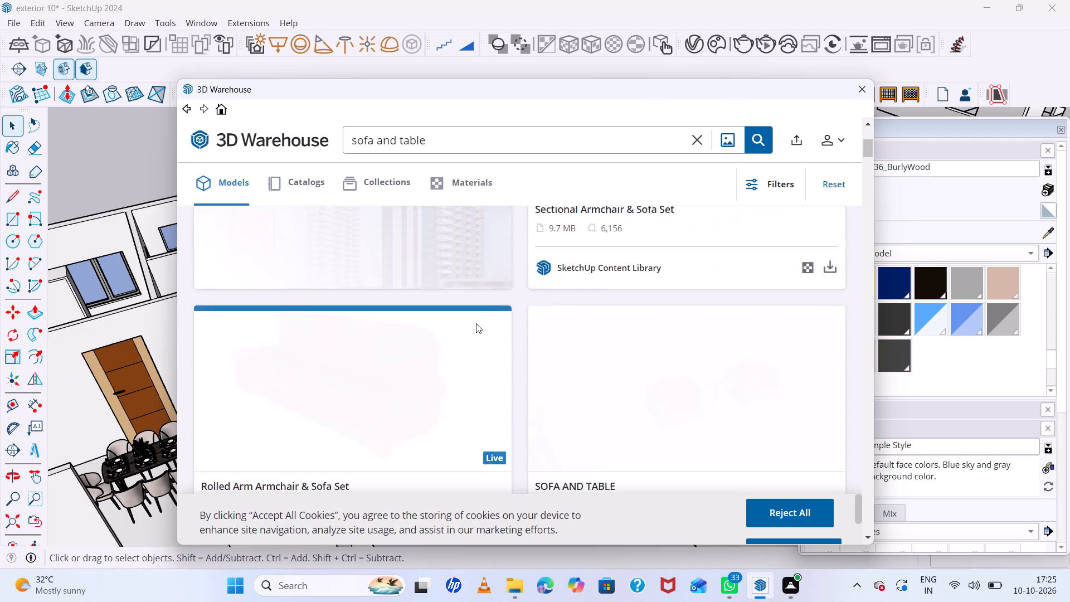
scroll(476, 323, down, 5)
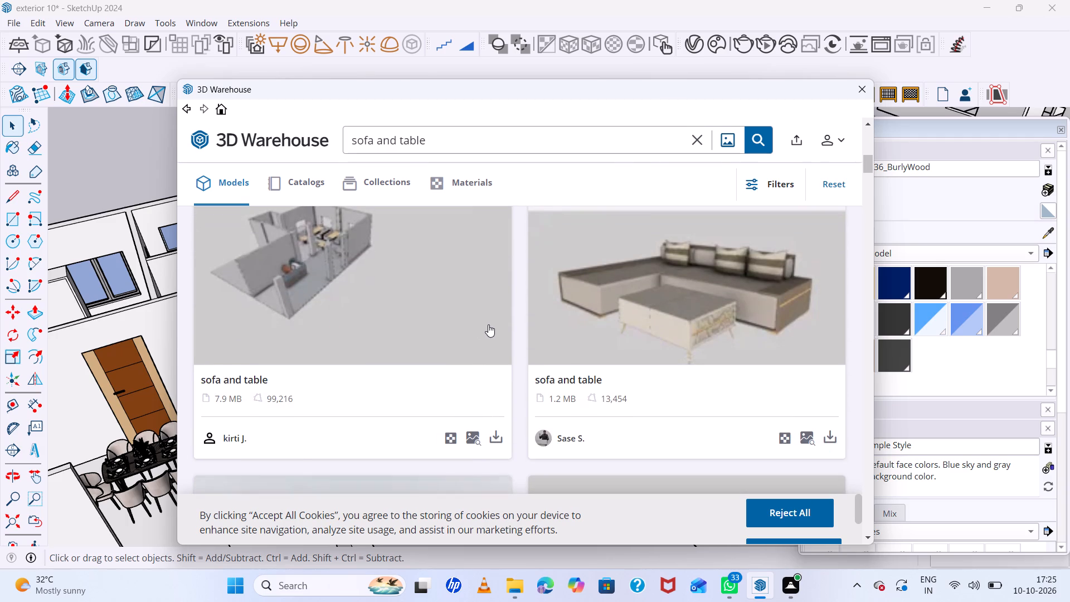
click(694, 287)
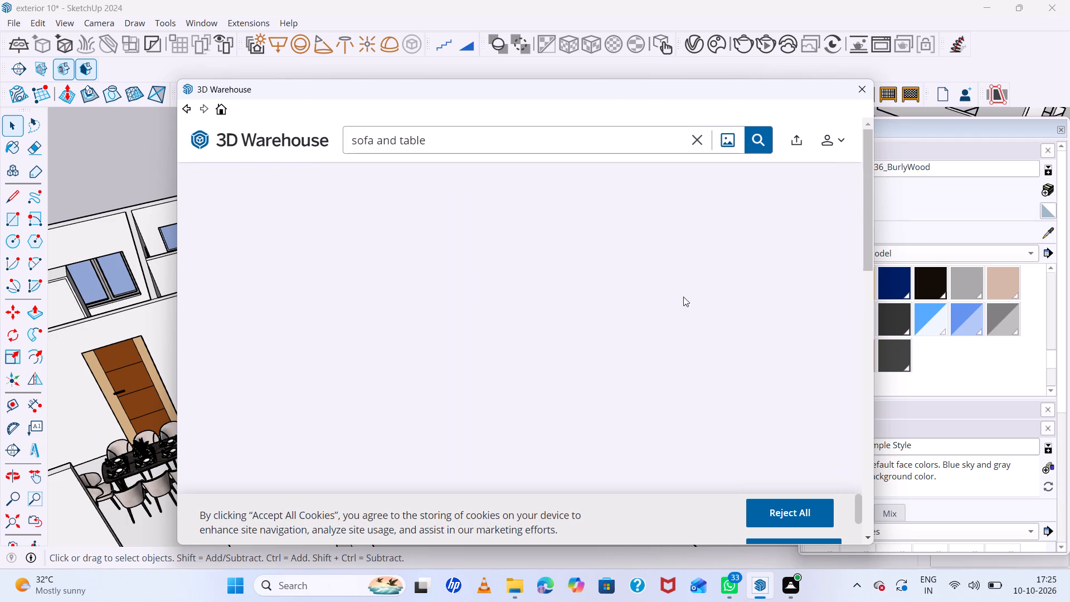
scroll(665, 303, down, 10)
click(743, 222)
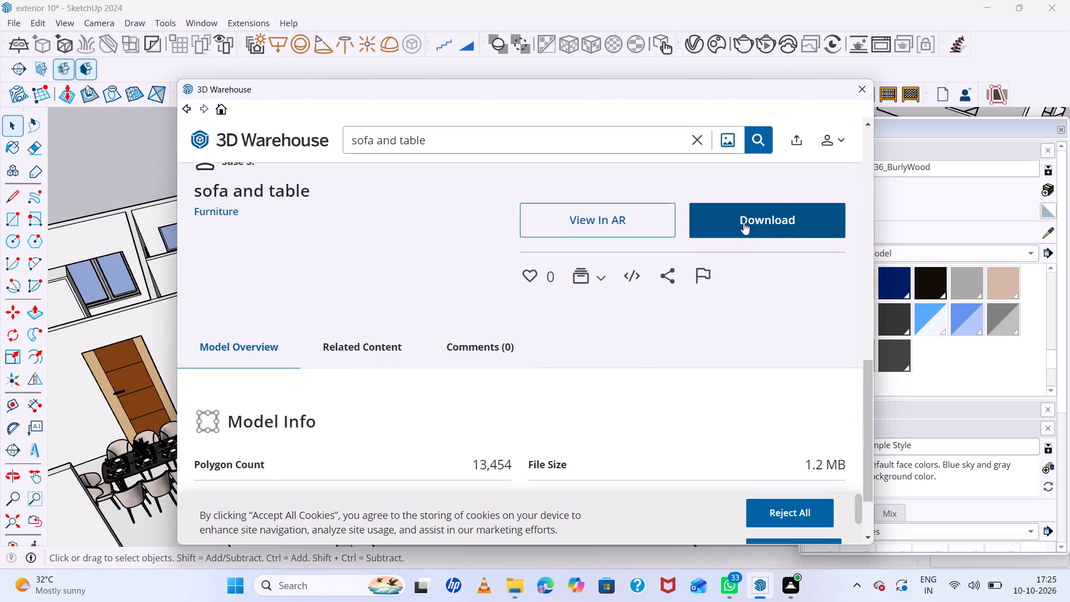
click(475, 337)
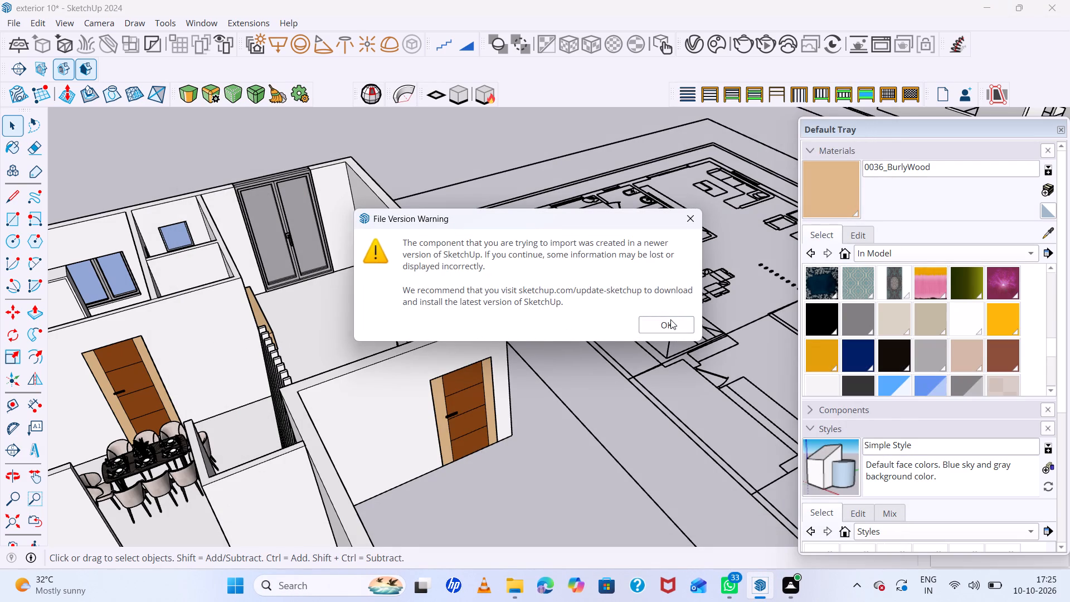
click(670, 319)
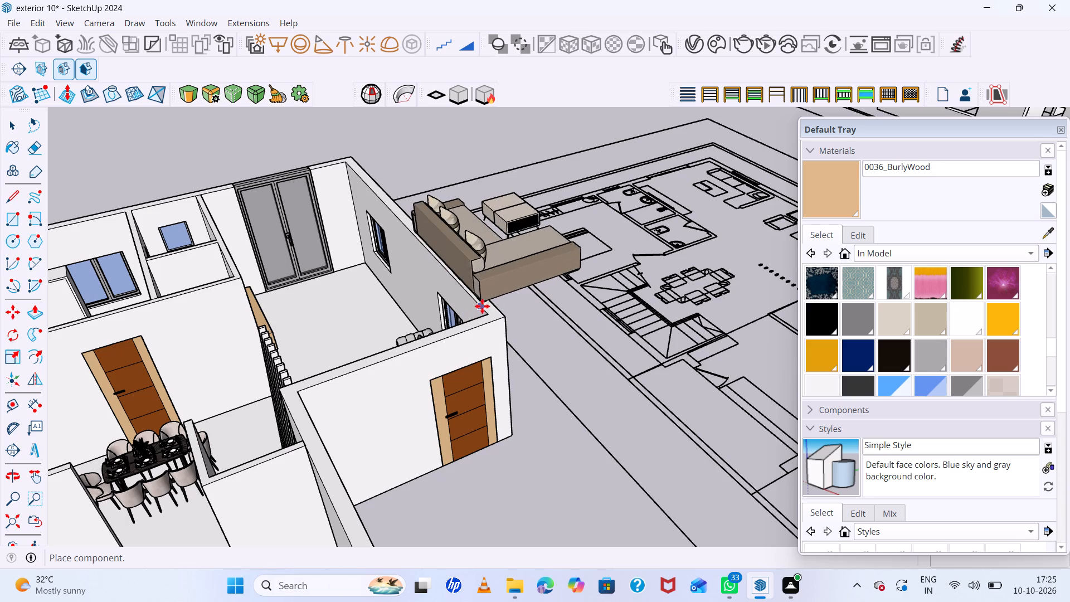
click(517, 289)
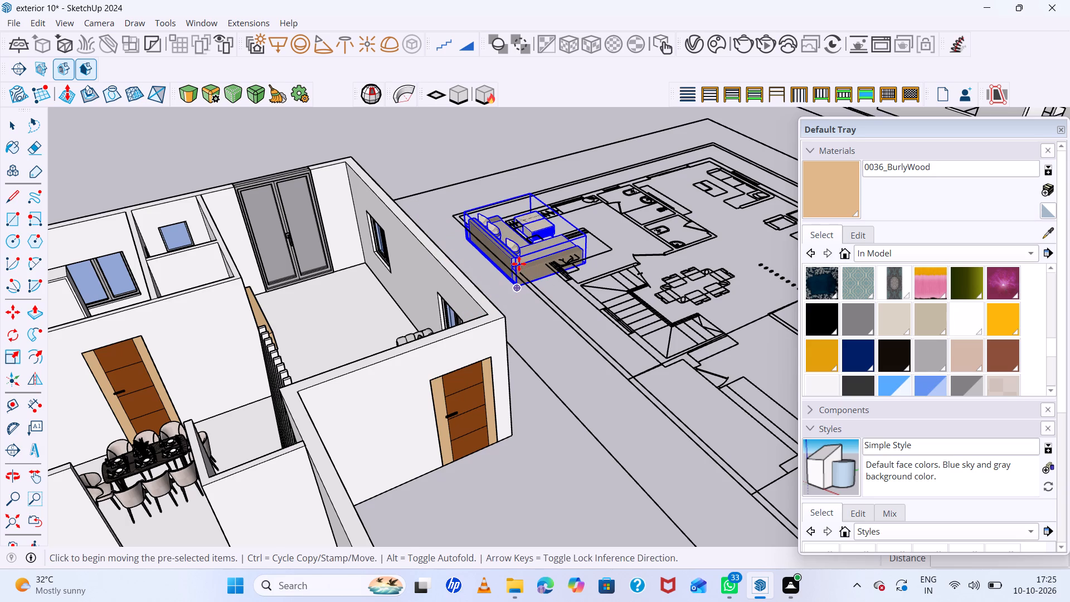
Flip the sofa set along the red axis, with the mirror plane offset about 4' 7".
scroll(519, 263, up, 5)
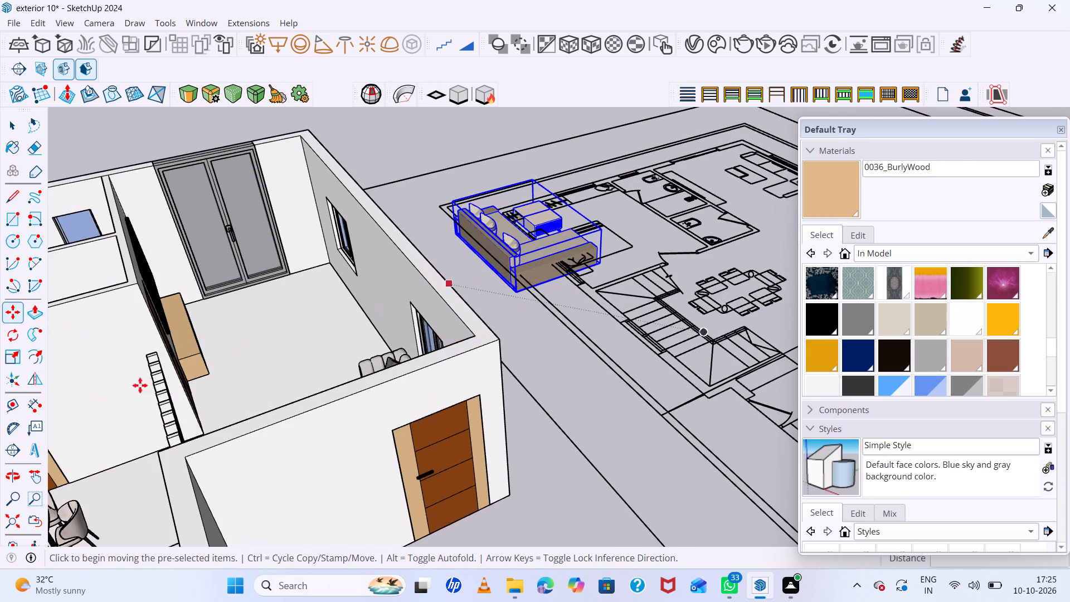
click(41, 386)
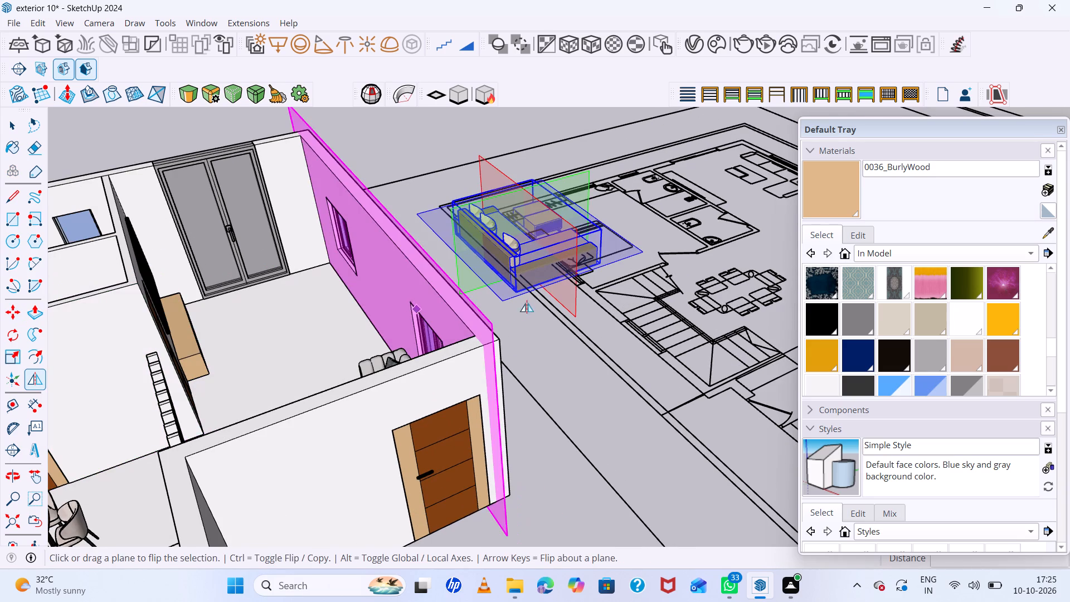
drag(570, 288, 617, 268)
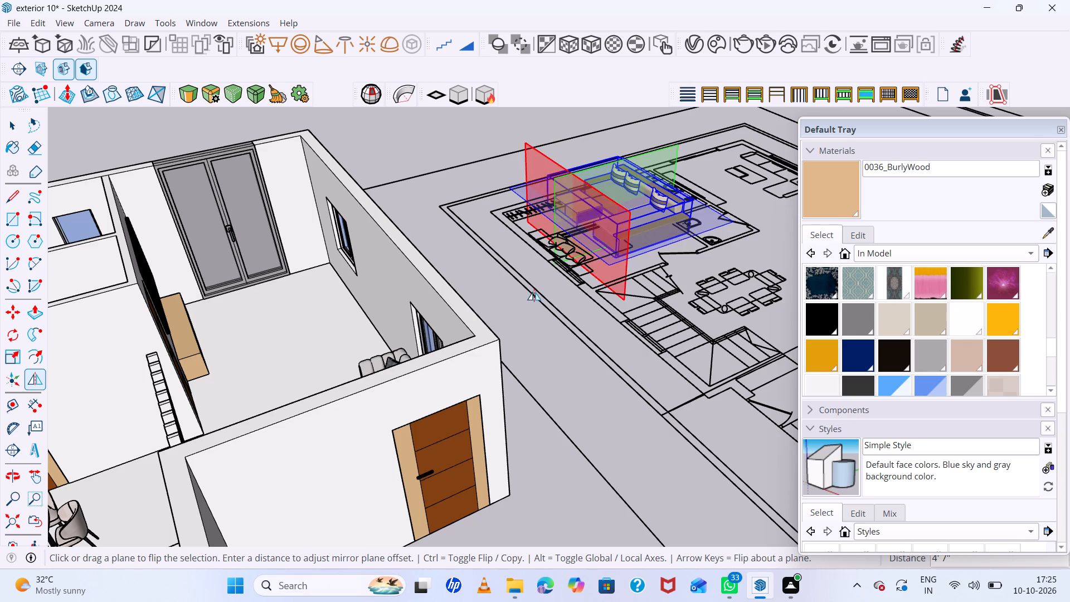
Move the sofa set about 14' 7" to the 2D plan's living room, then about 7" more toward the drawn sofa's corner.
key(m)
scroll(632, 206, up, 3)
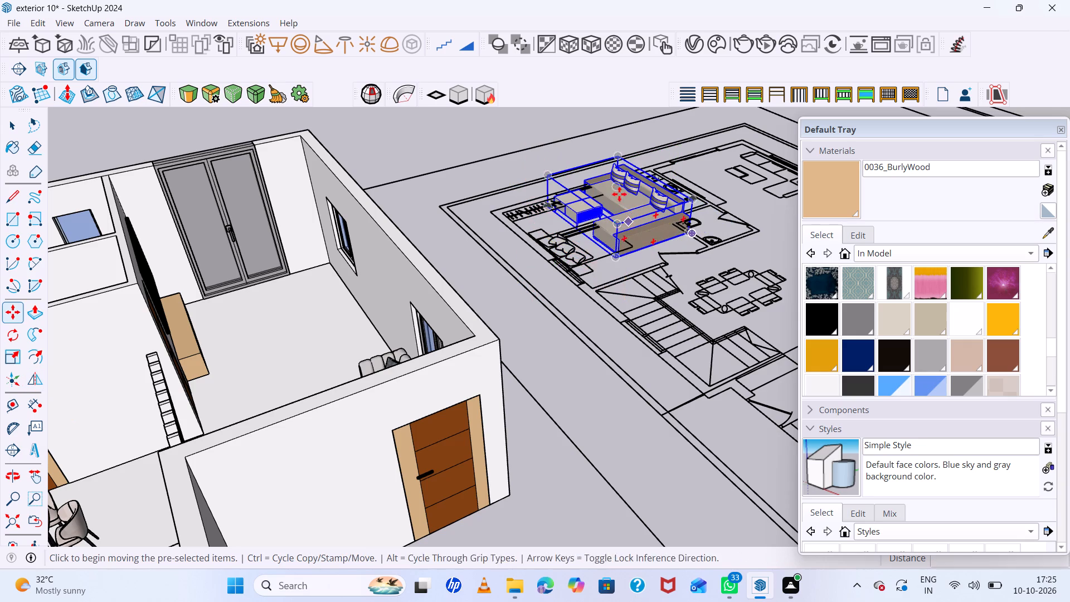
scroll(619, 194, up, 3)
scroll(605, 197, down, 10)
scroll(707, 226, up, 10)
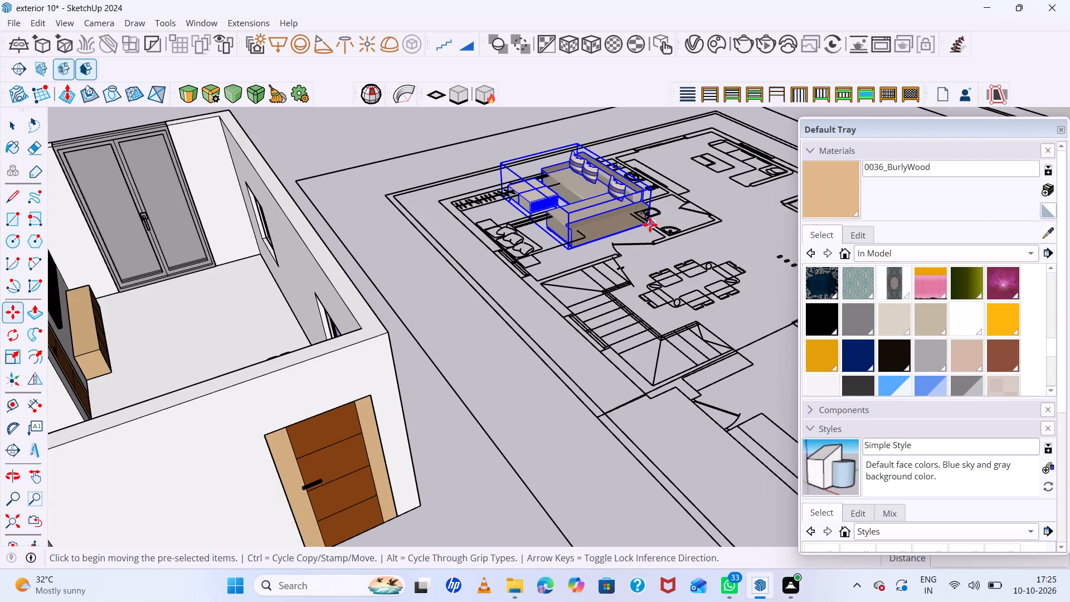
click(644, 225)
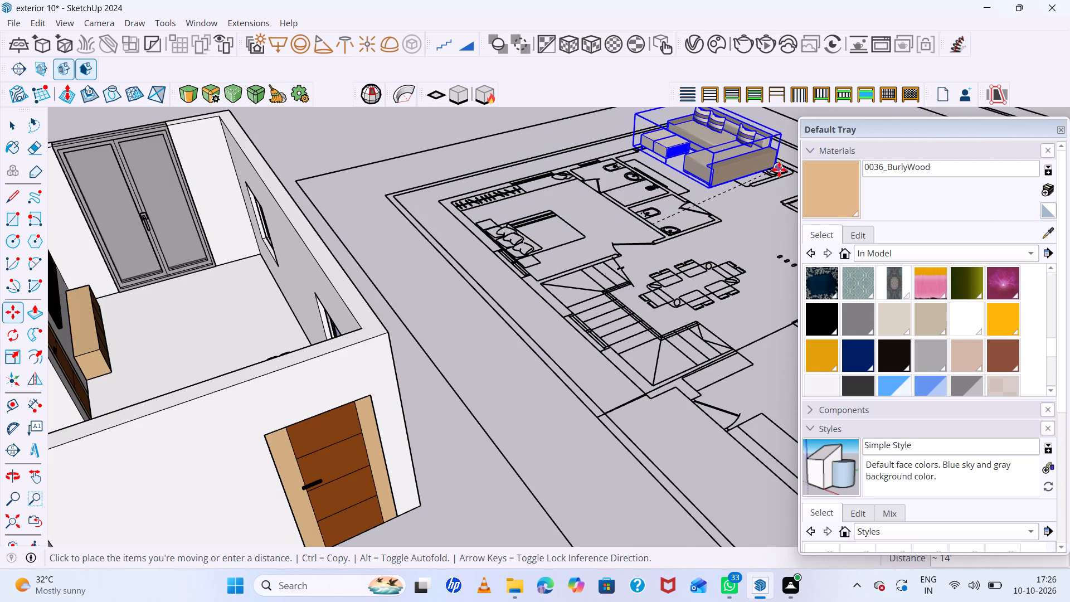
click(796, 171)
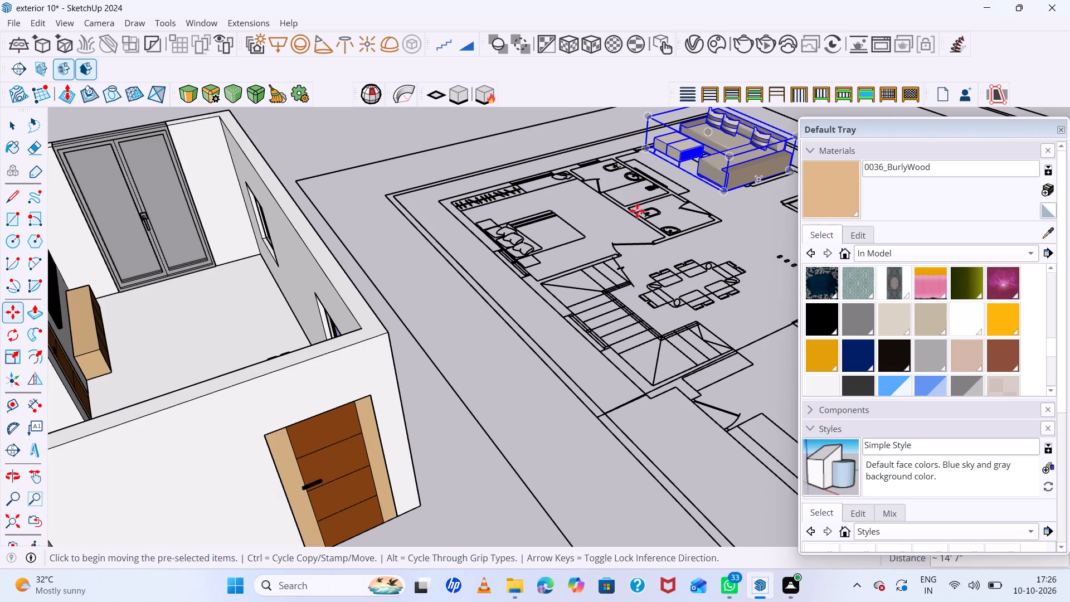
scroll(611, 217, down, 7)
scroll(704, 168, up, 13)
scroll(612, 160, down, 7)
scroll(714, 154, up, 3)
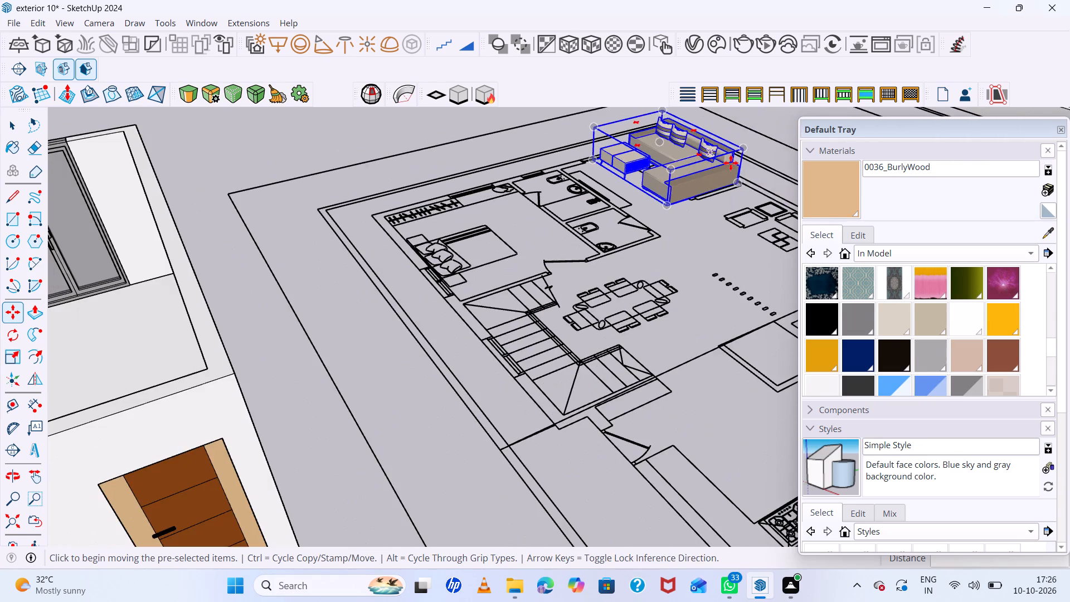
scroll(731, 163, up, 15)
click(741, 203)
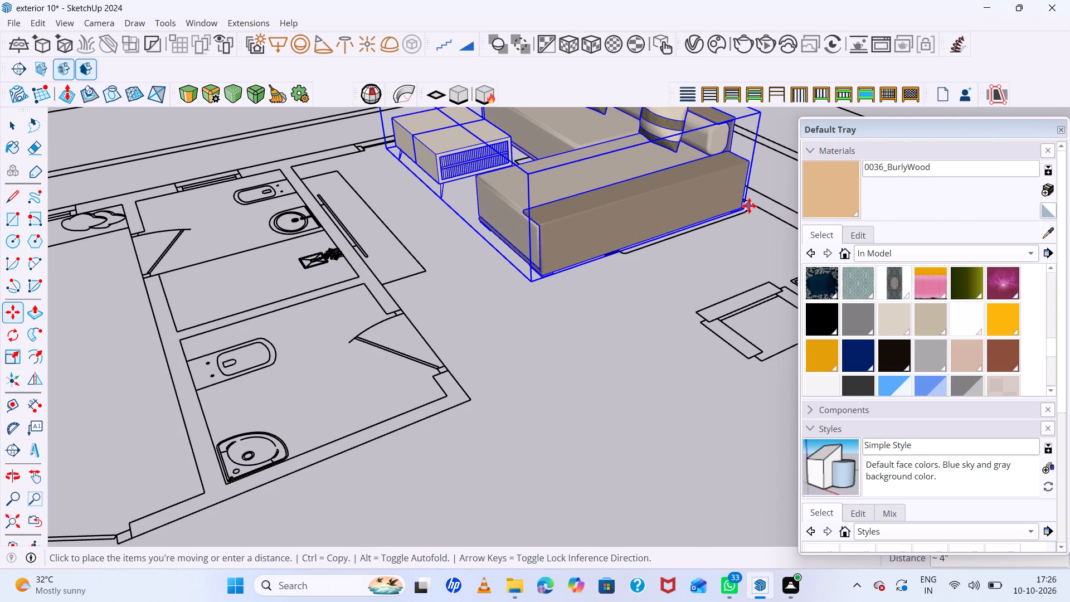
click(756, 211)
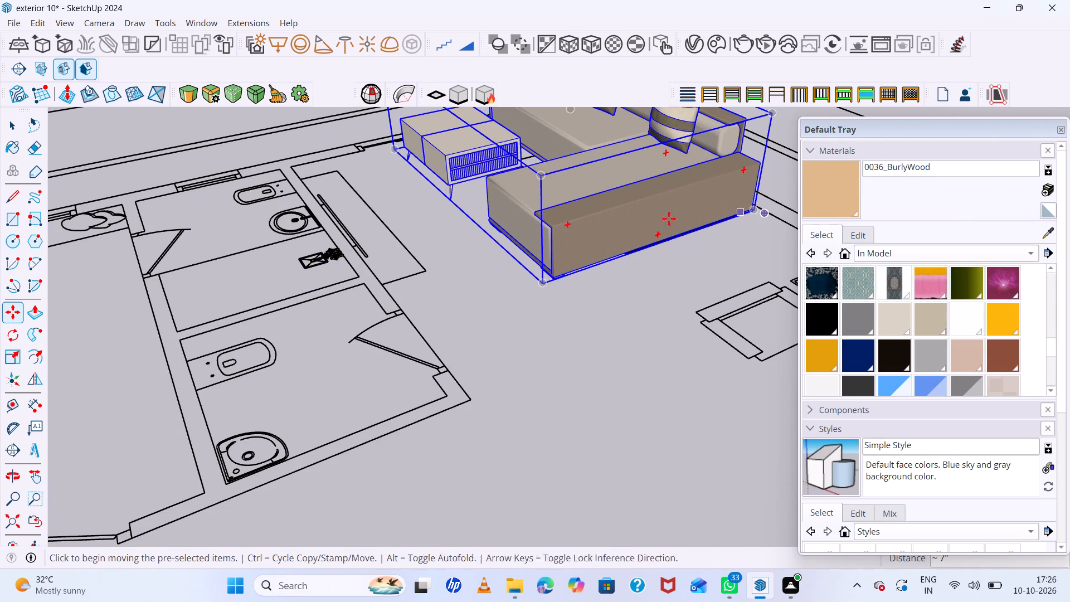
Scale the sofa set toward the plan's sofa outline: about 0.91 on green from both ends and about 0.8 on red.
scroll(652, 219, down, 13)
middle_drag(665, 232, 703, 298)
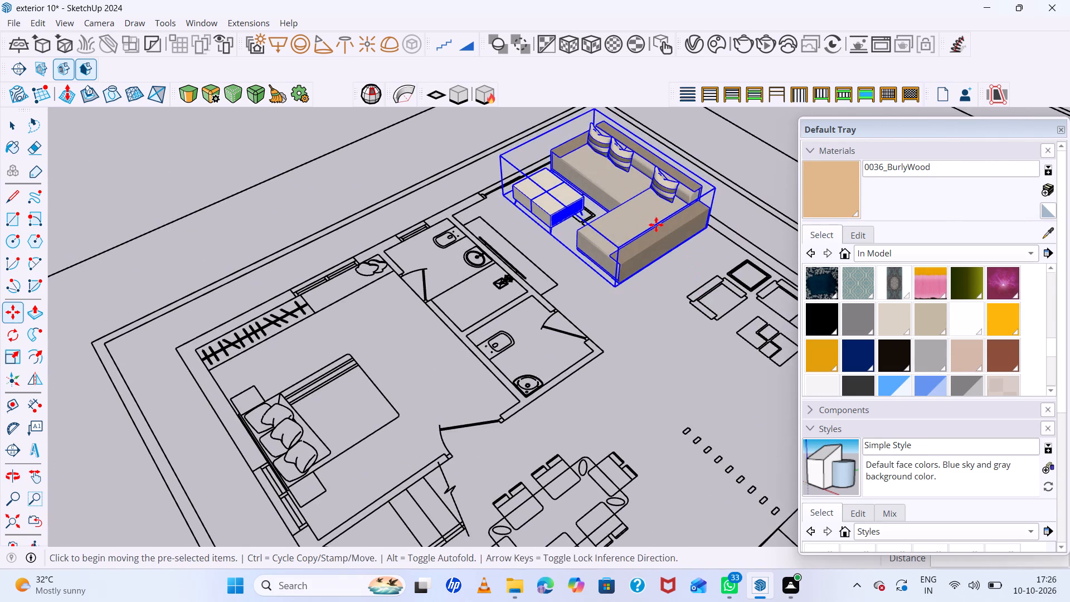
scroll(640, 210, up, 5)
key(s)
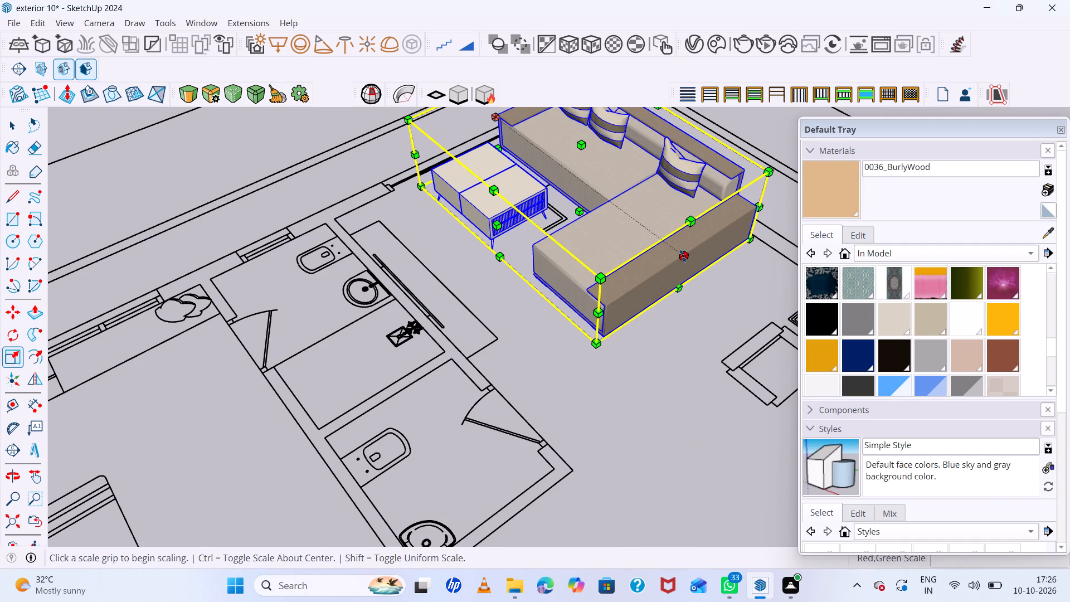
click(685, 258)
click(661, 246)
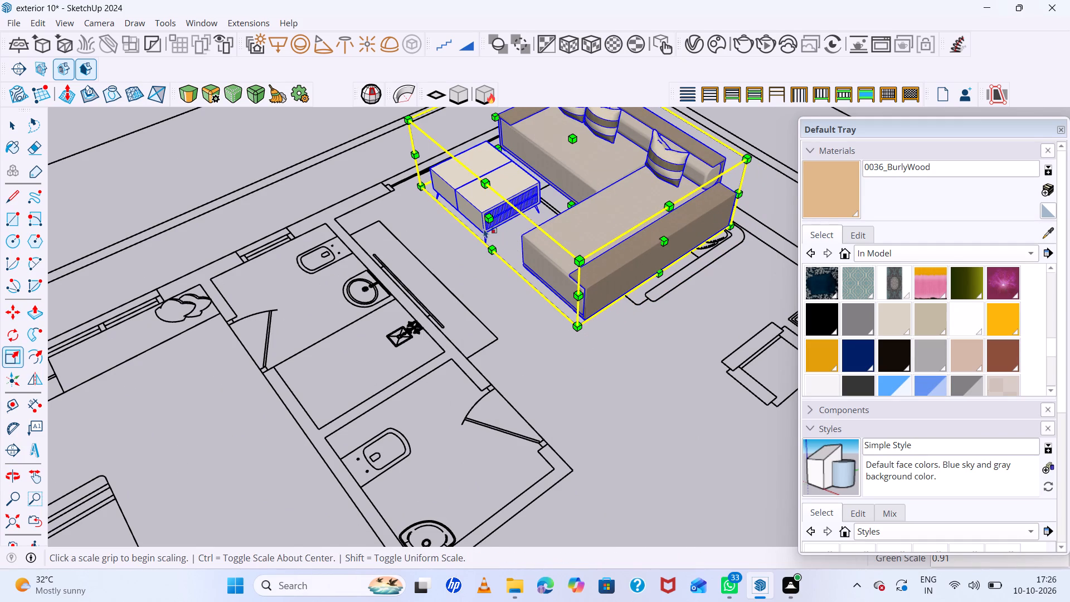
click(487, 219)
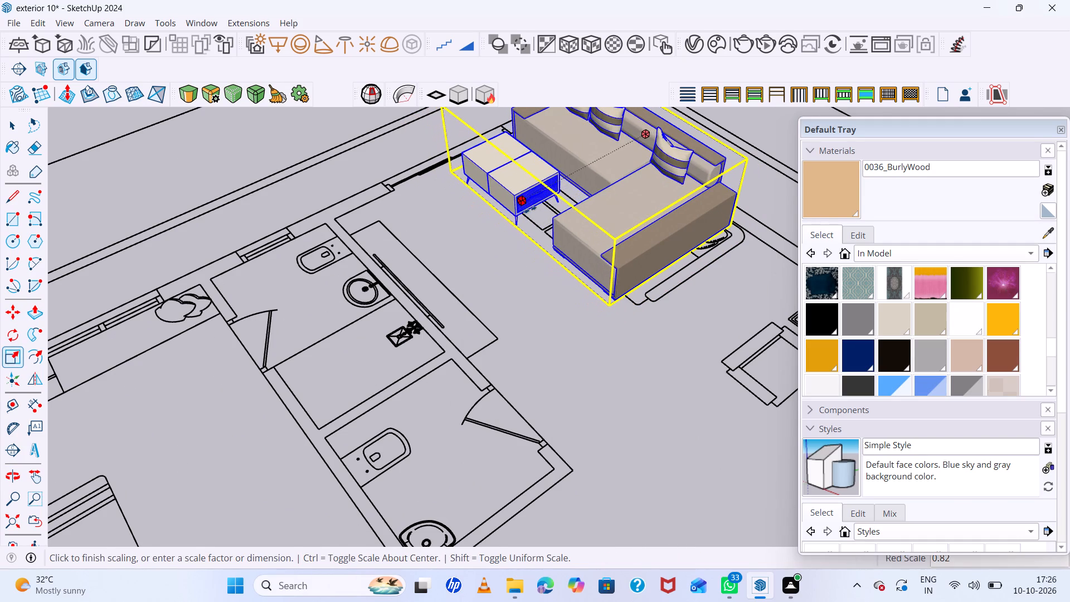
click(531, 210)
scroll(560, 229, down, 6)
scroll(578, 241, up, 1)
middle_drag(582, 241, 684, 229)
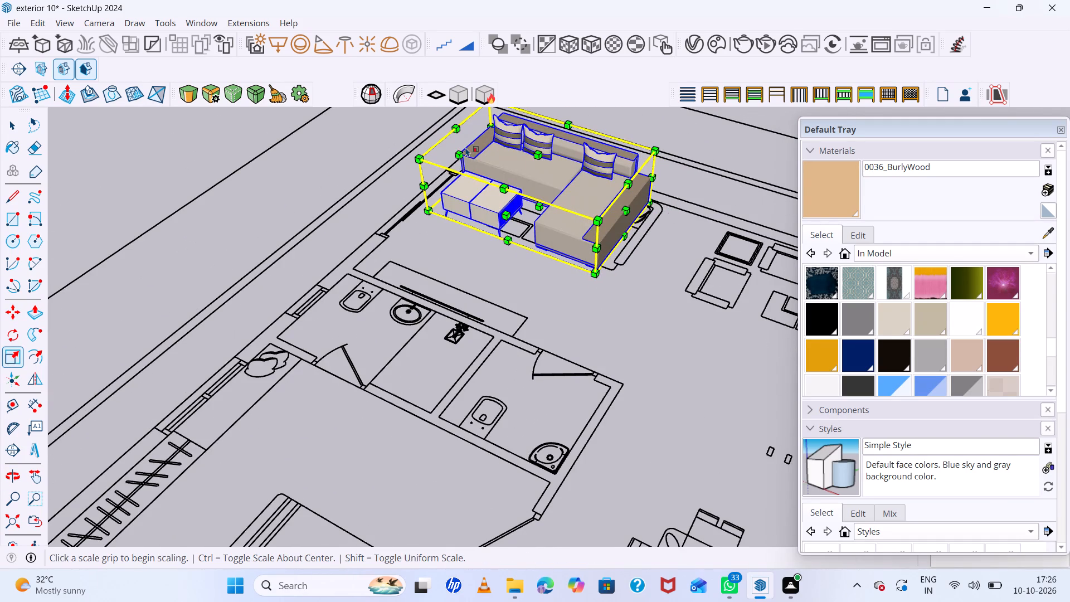
click(459, 153)
click(474, 156)
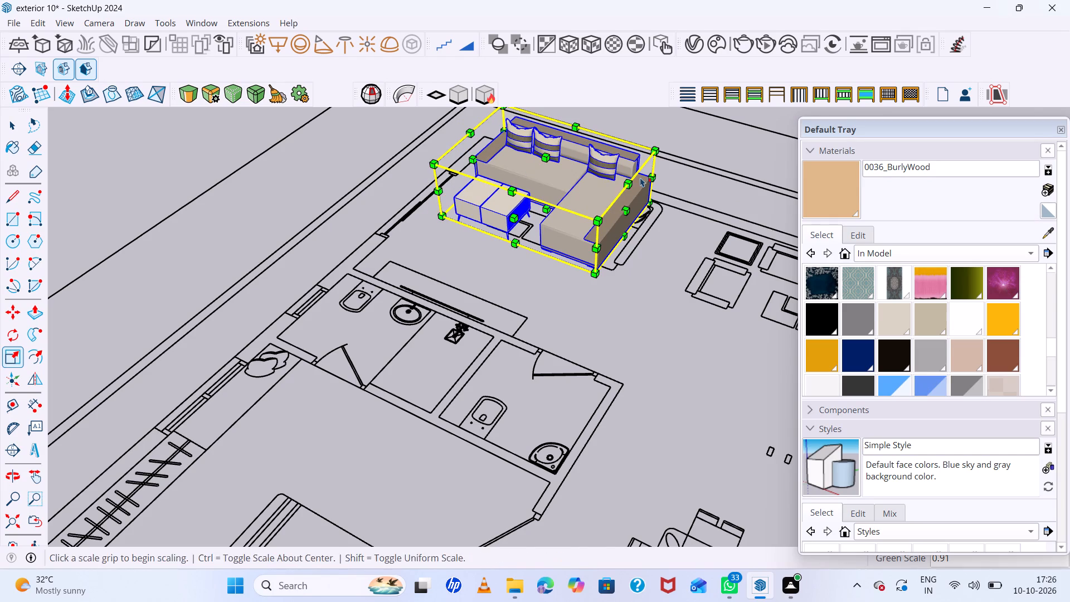
Move the scaled sofa set about 10" to line up with the sofa outline on the 2D plan.
middle_drag(640, 177, 548, 155)
key(m)
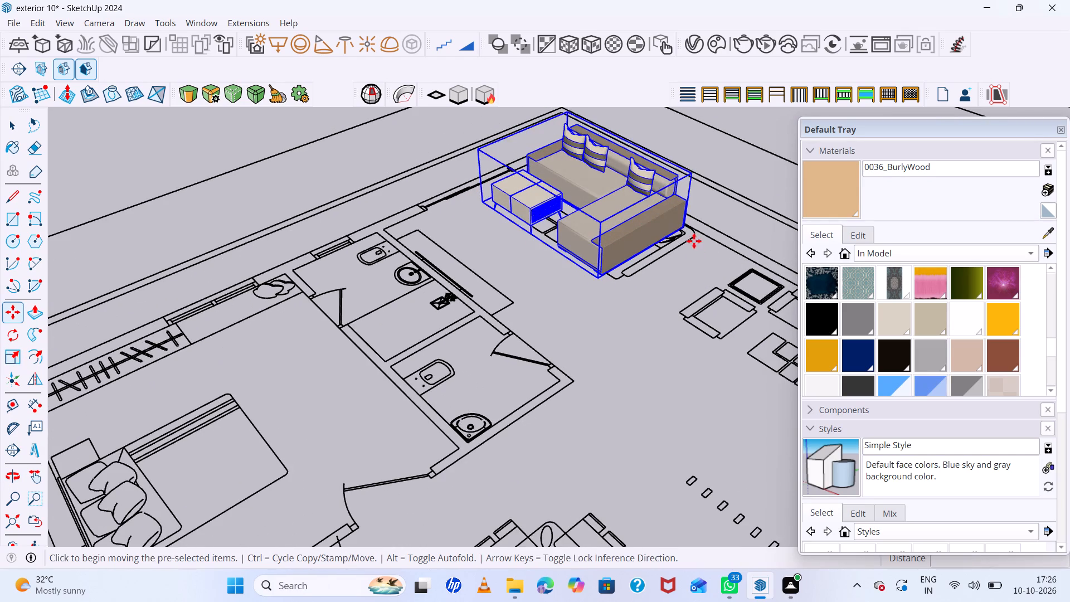
scroll(693, 239, up, 5)
double_click(684, 219)
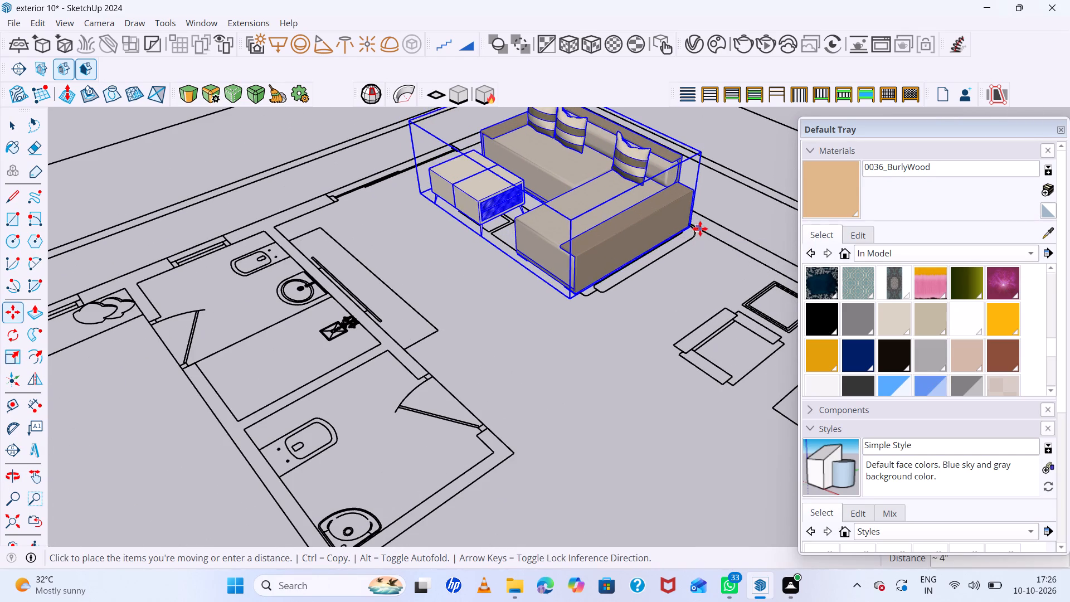
click(704, 241)
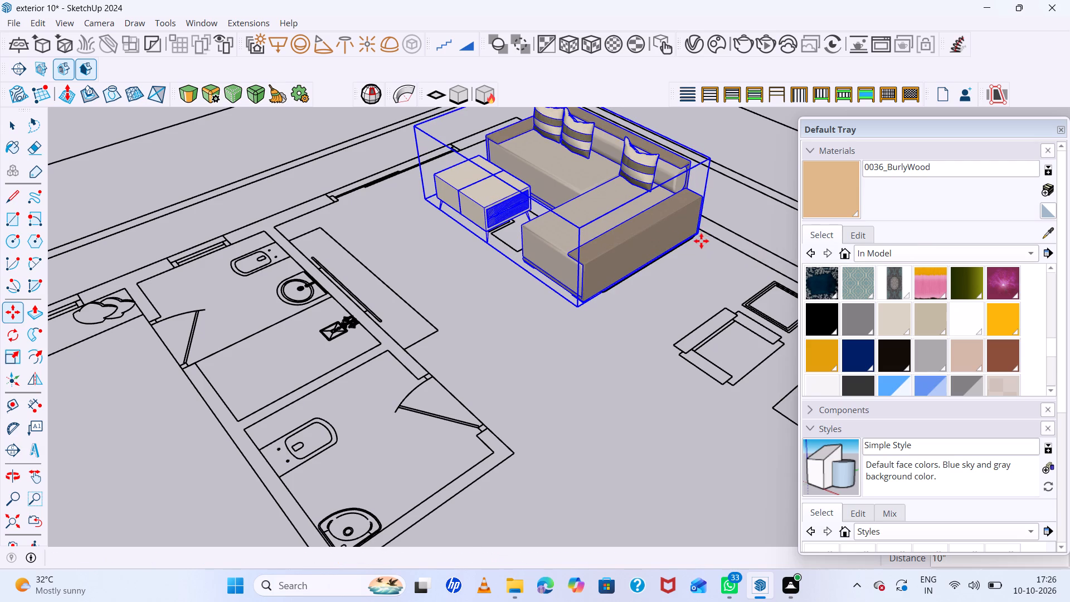
Move the sofa set about 42' 7" from the 2D plan's corner beside the double door to the matching 3D house corner, then deselect it.
scroll(488, 202, down, 20)
scroll(488, 202, down, 2)
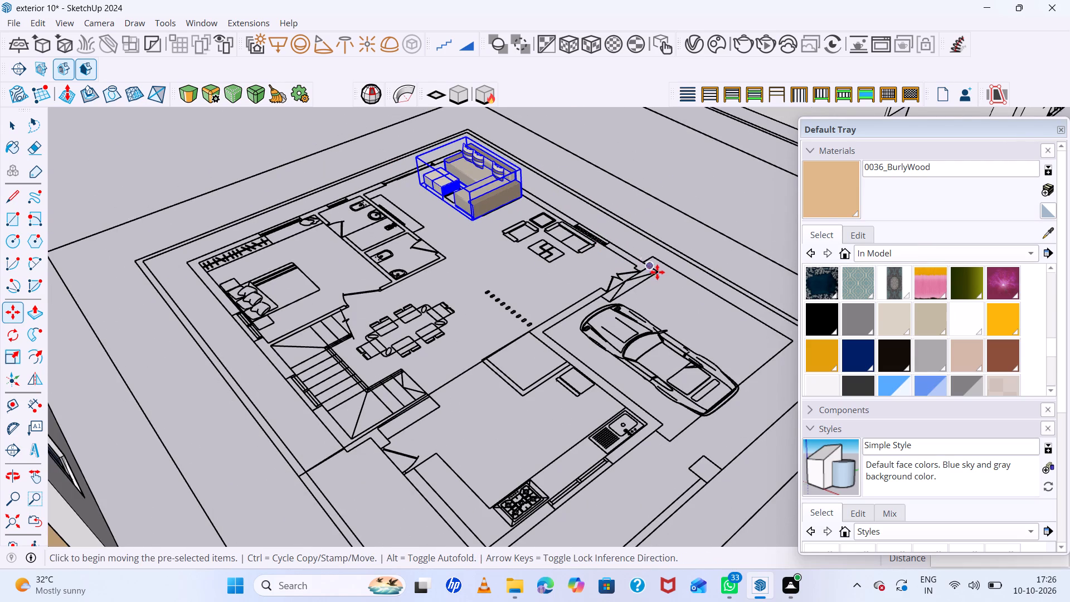
middle_drag(658, 273, 537, 253)
scroll(653, 266, up, 6)
scroll(608, 297, up, 4)
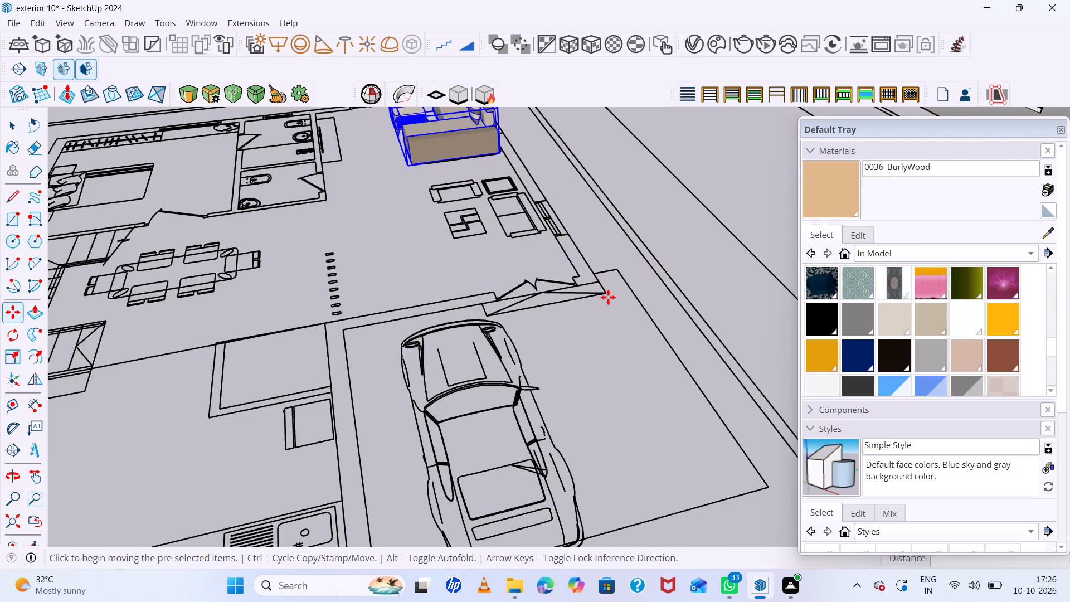
scroll(596, 275, up, 5)
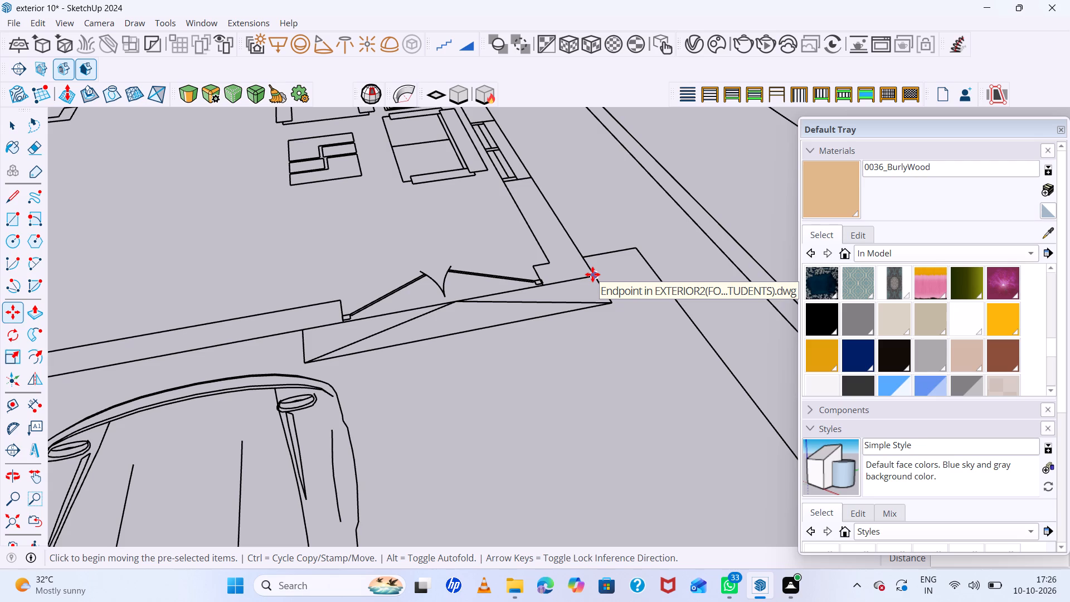
click(592, 274)
scroll(485, 258, down, 20)
scroll(485, 258, down, 2)
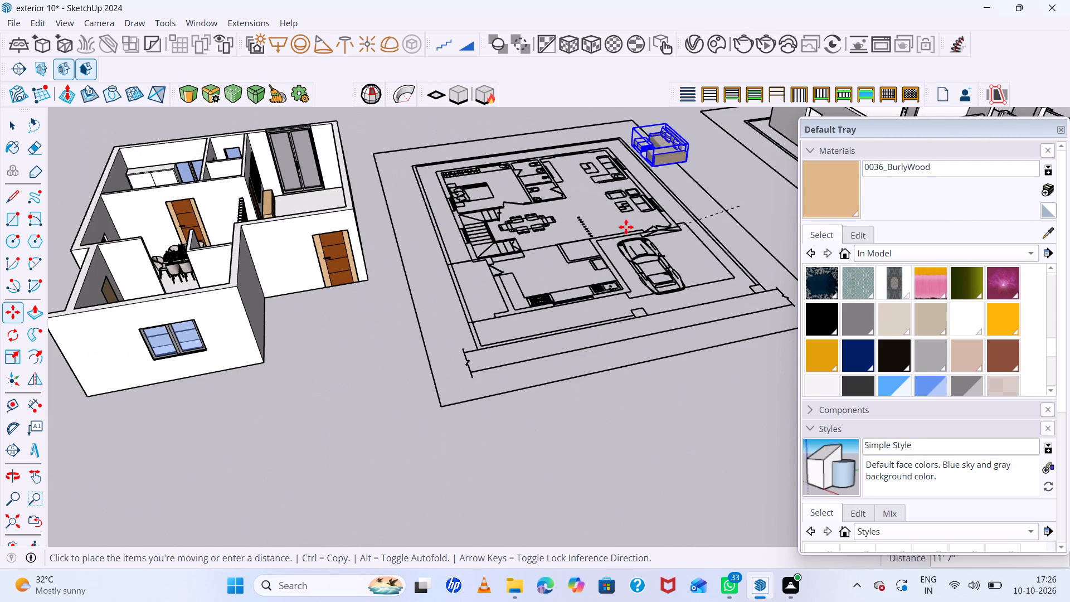
scroll(425, 258, up, 3)
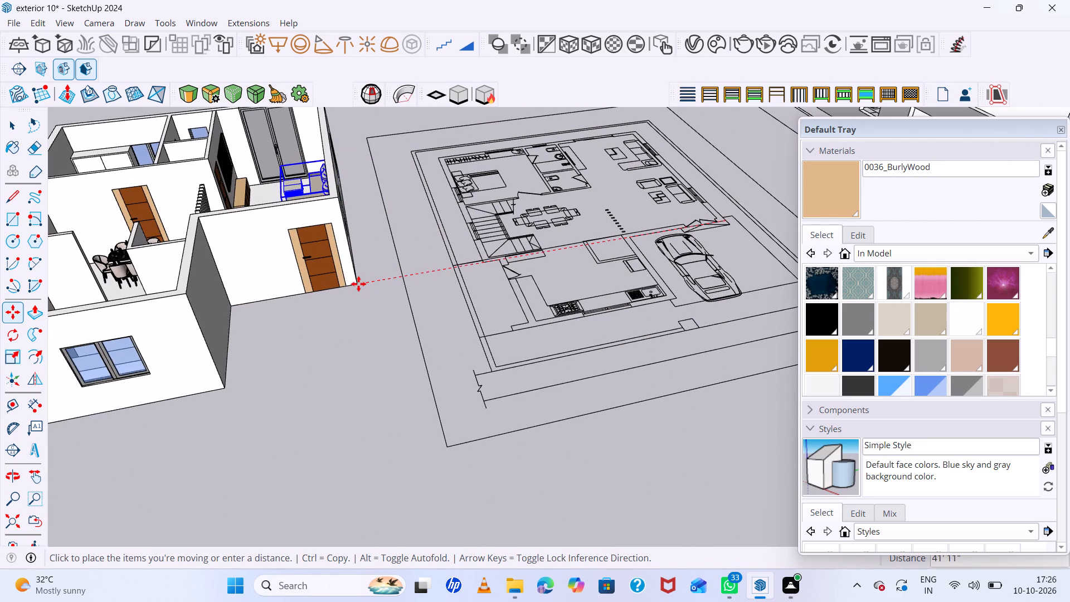
click(357, 283)
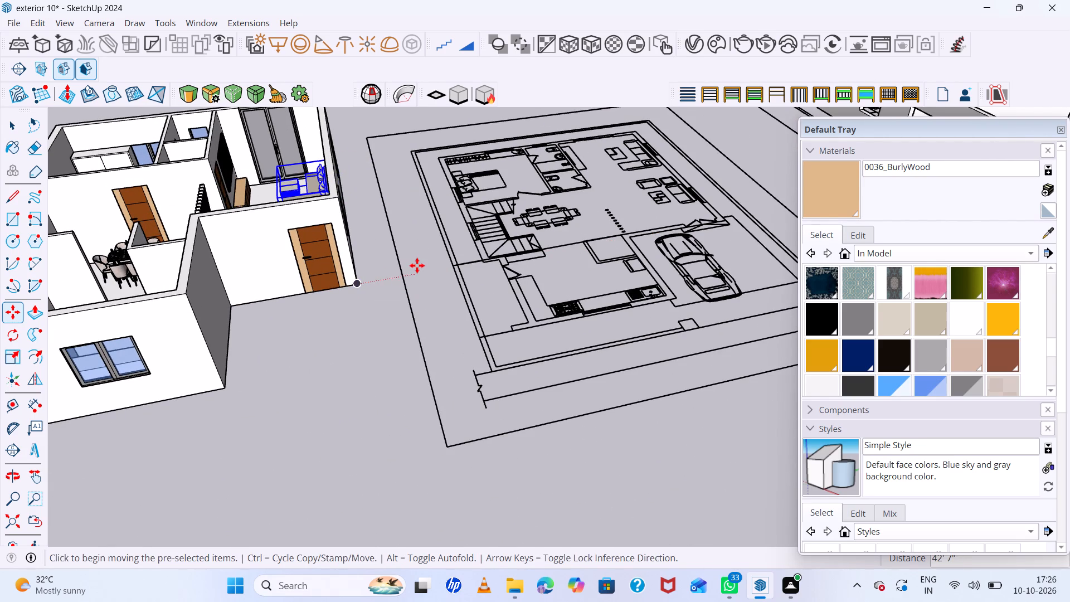
key(space)
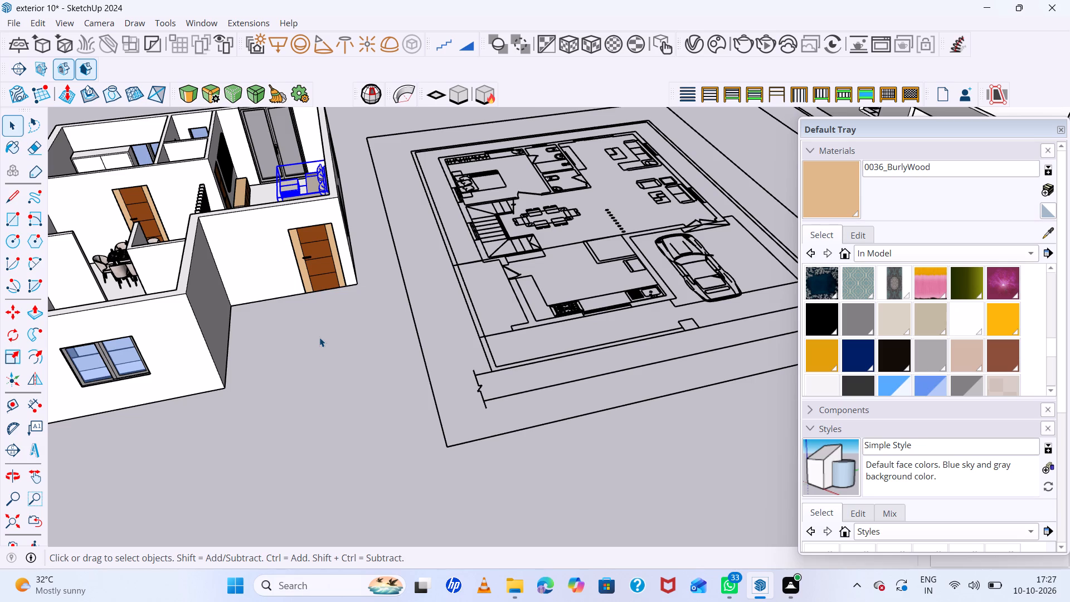
scroll(319, 337, down, 7)
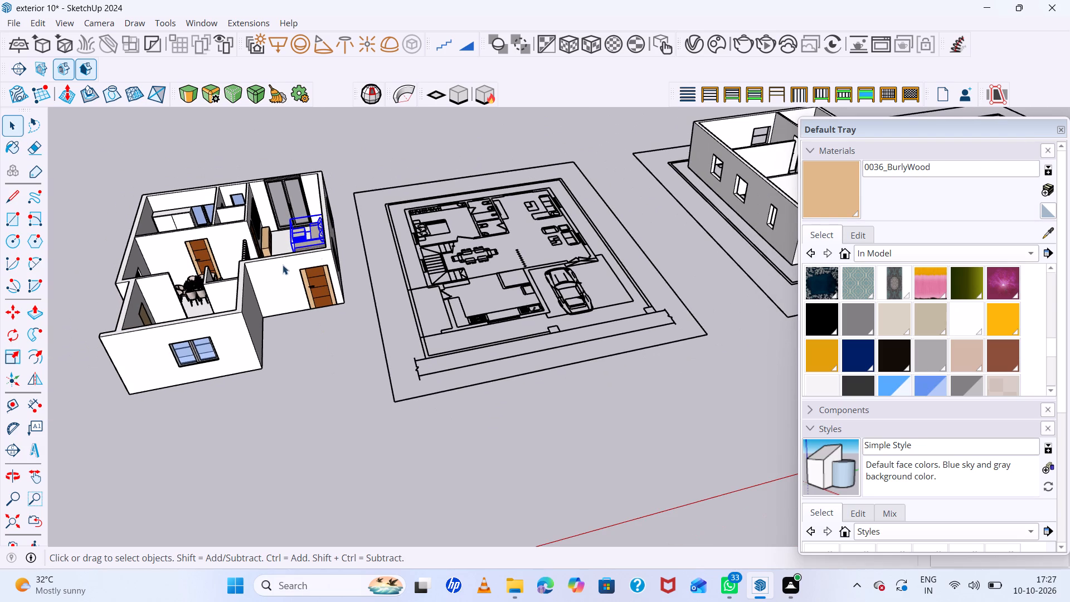
click(362, 236)
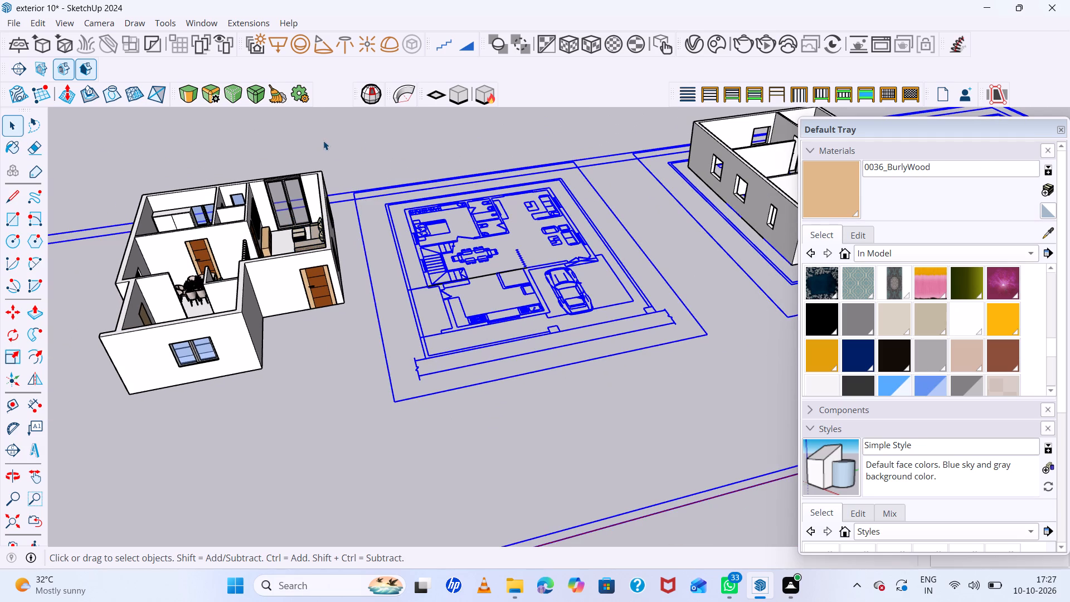
Scale down the L-shaped sofa set with its table in the 3D living room: about 0.87 on green and about 0.8 on red, then deselect it.
click(337, 150)
scroll(284, 231, up, 5)
middle_drag(308, 228, 487, 225)
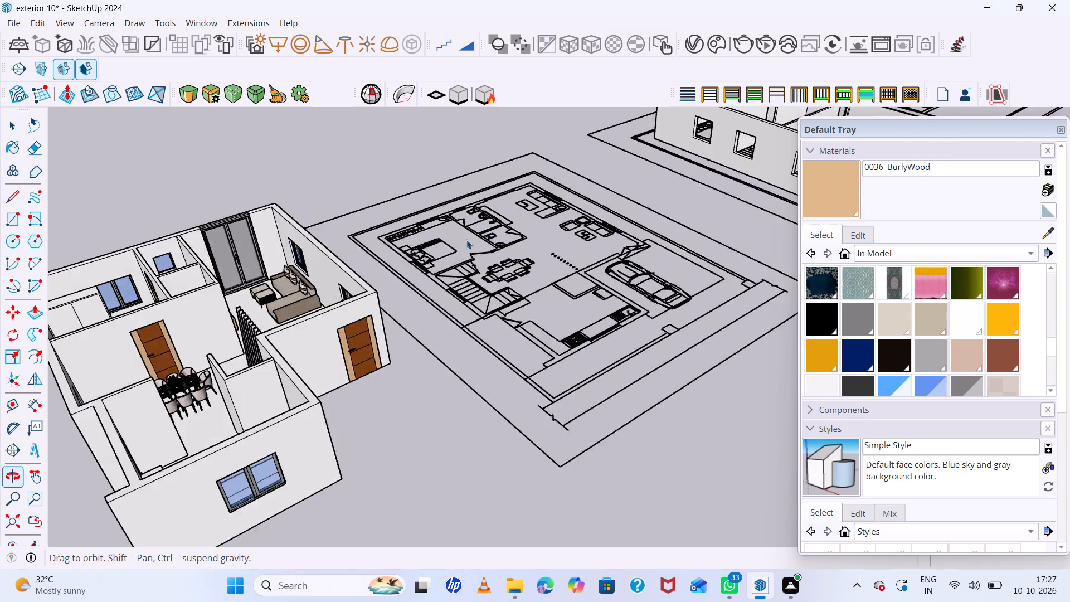
scroll(329, 293, up, 10)
middle_drag(357, 344, 404, 453)
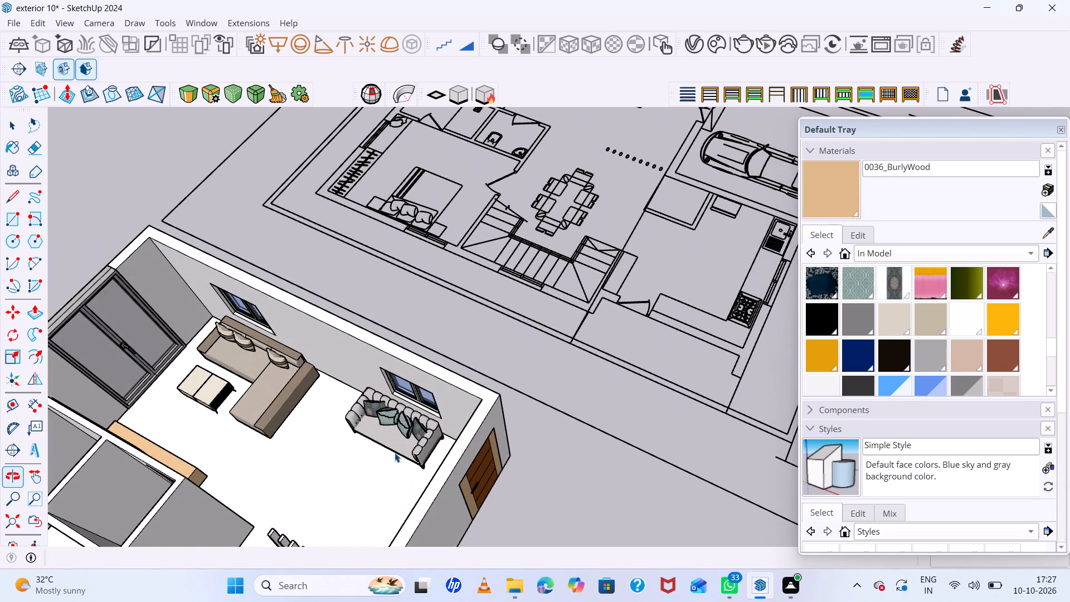
scroll(202, 370, up, 11)
middle_drag(300, 358, 318, 285)
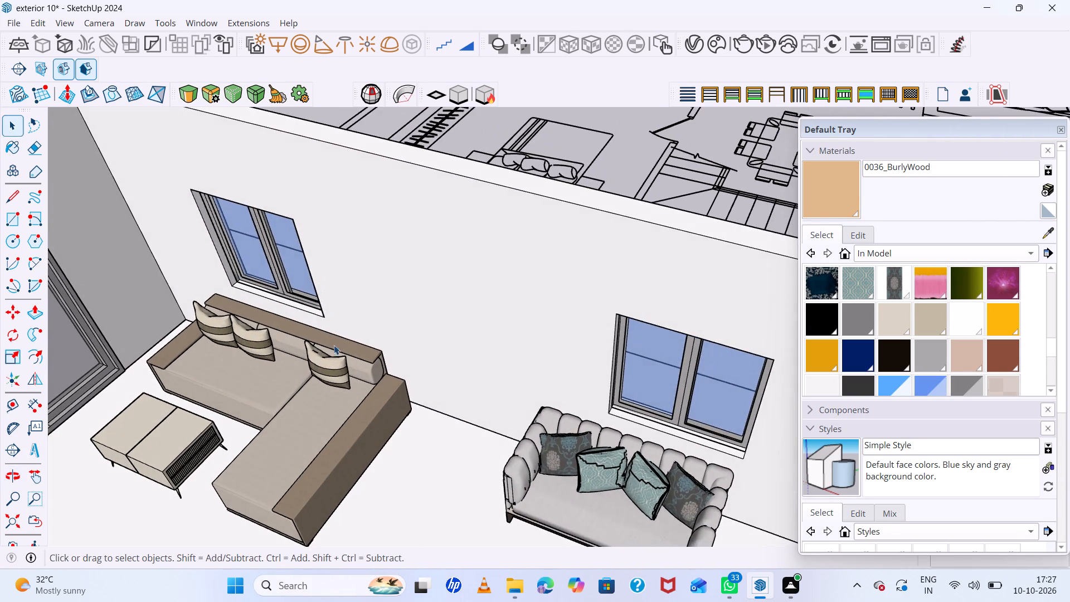
scroll(344, 406, up, 4)
middle_click(347, 411)
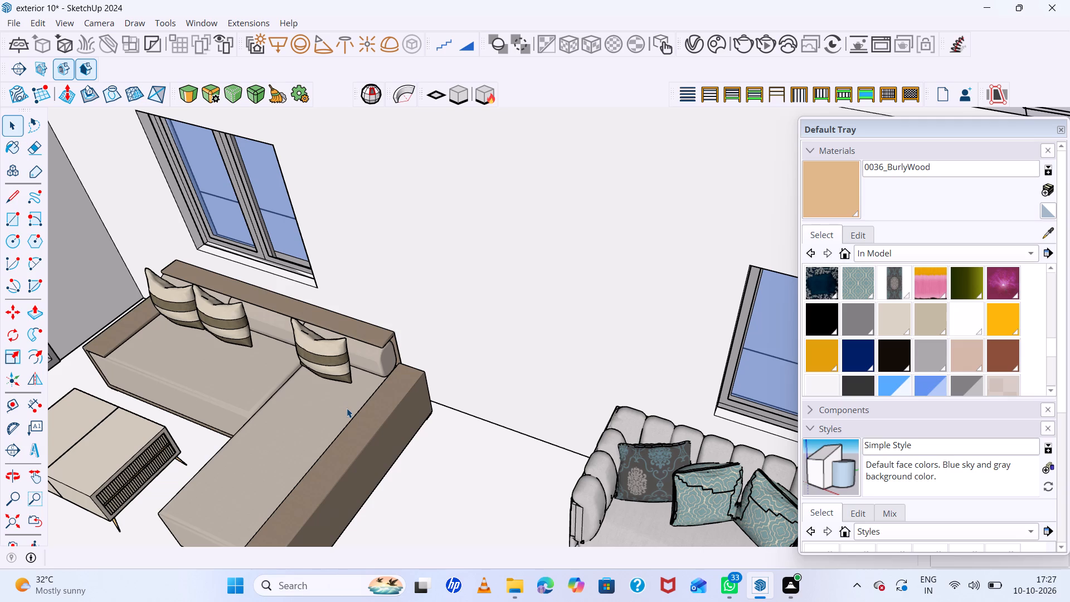
click(347, 408)
scroll(347, 408, down, 11)
scroll(381, 416, up, 3)
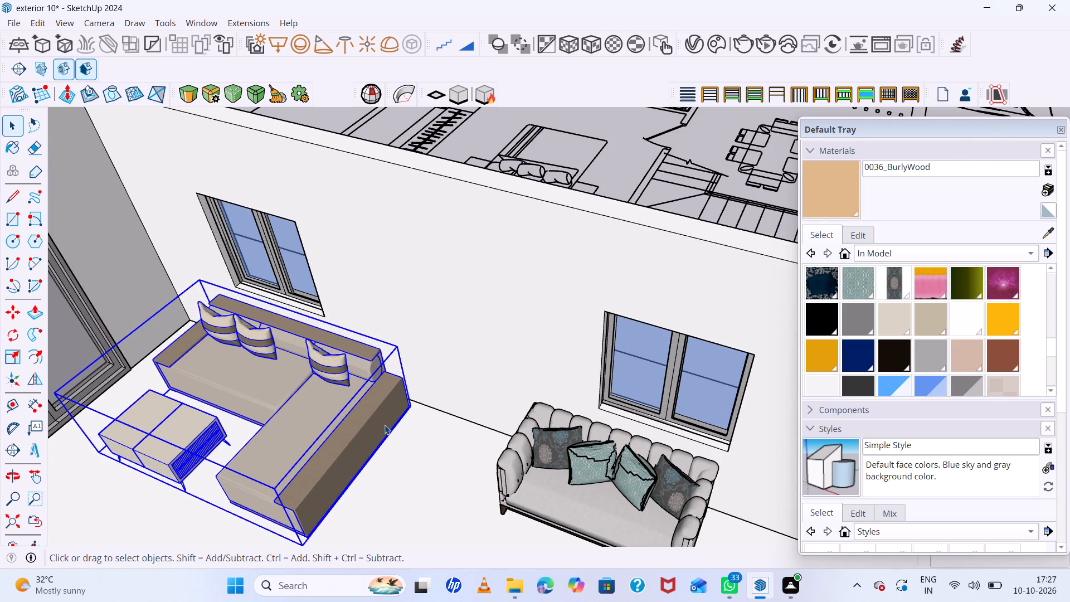
key(s)
click(351, 445)
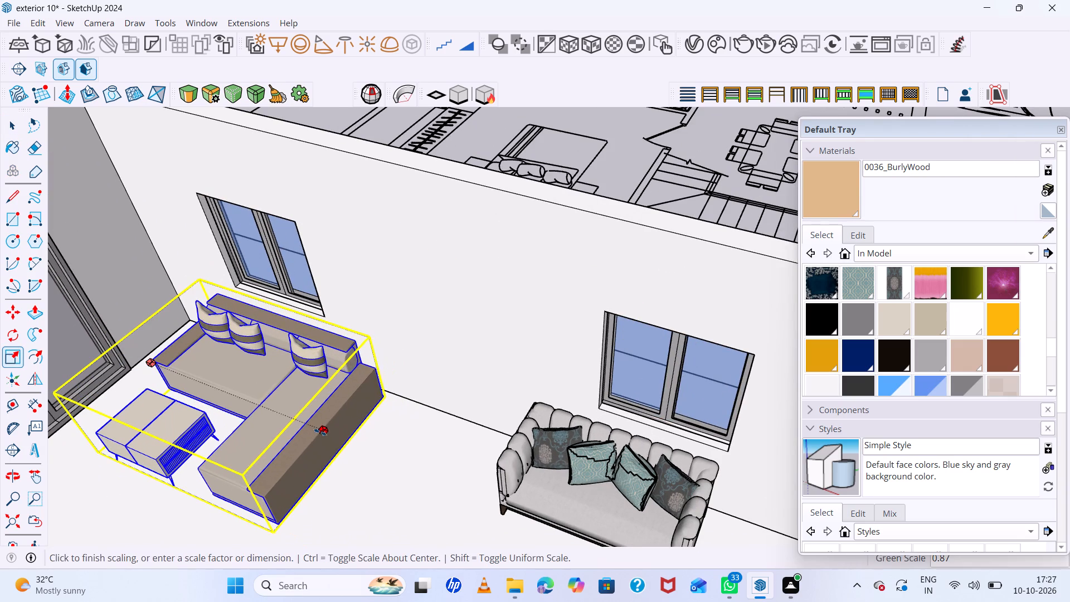
click(318, 431)
click(155, 463)
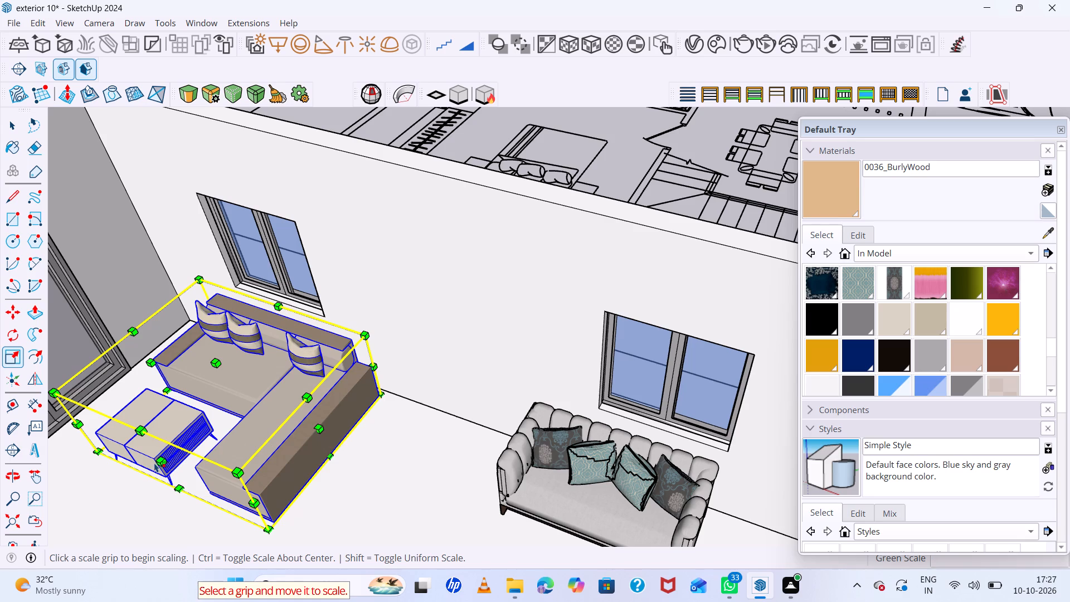
click(162, 462)
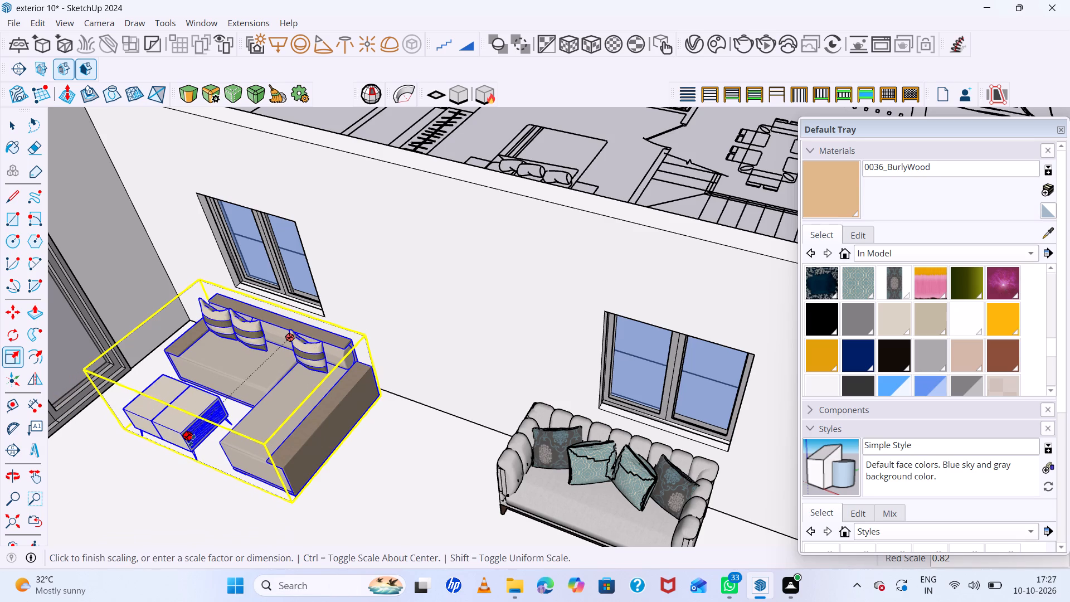
click(198, 436)
key(space)
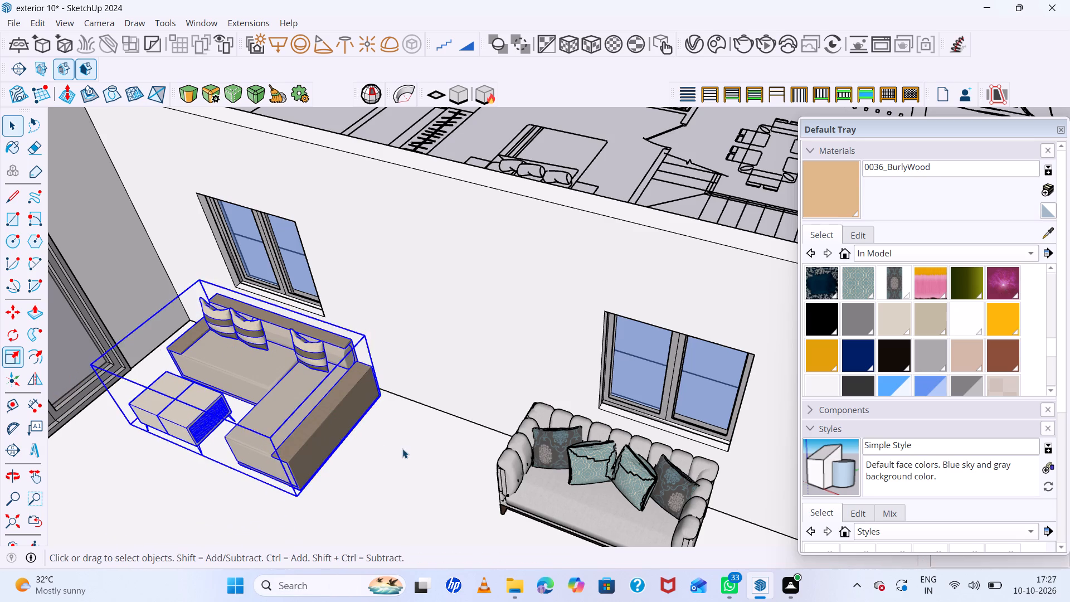
click(402, 449)
Examine the furniture layout in the 3D house's living room and the adjoining dining area from several angles.
scroll(293, 400, down, 12)
middle_drag(349, 381, 280, 453)
scroll(280, 453, down, 1)
scroll(354, 407, up, 6)
scroll(351, 375, down, 6)
scroll(331, 371, up, 6)
middle_drag(320, 352, 219, 338)
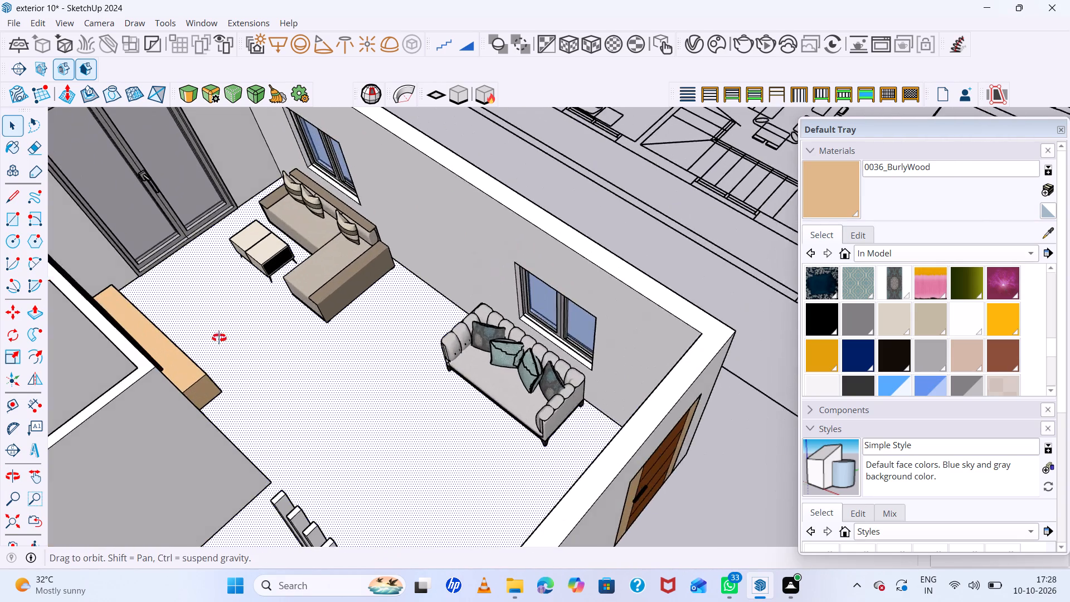
middle_drag(219, 338, 156, 338)
scroll(435, 338, down, 11)
middle_drag(443, 338, 398, 335)
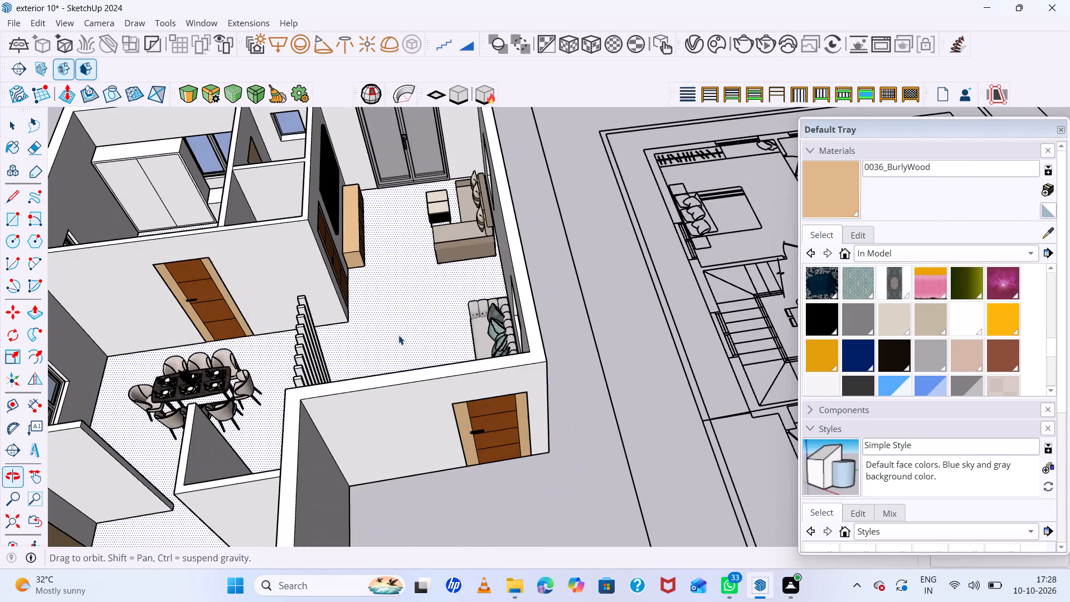
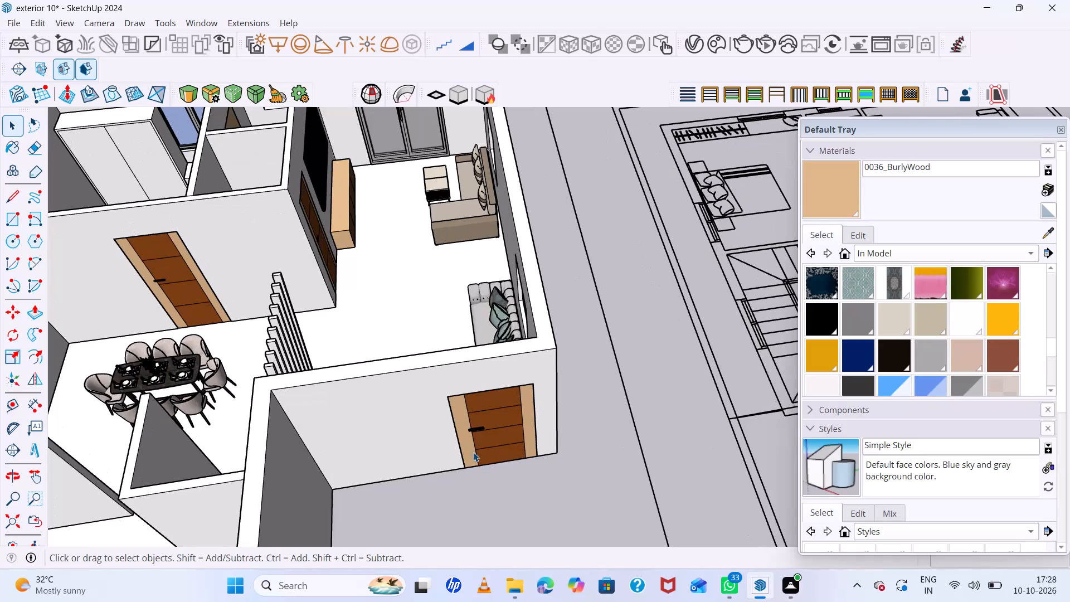
Examine the 3D house's living room, dining area and bedroom layout against the 2D floor plan from several angles.
scroll(484, 450, down, 8)
scroll(312, 252, down, 7)
middle_drag(384, 273, 385, 307)
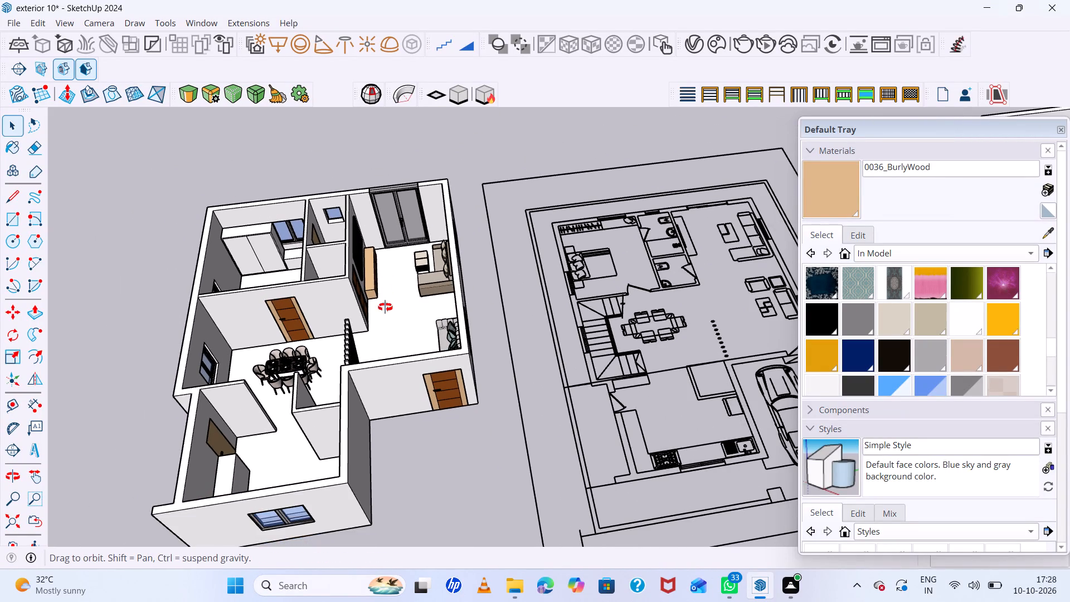
middle_drag(385, 307, 390, 401)
scroll(416, 360, down, 1)
scroll(432, 288, up, 14)
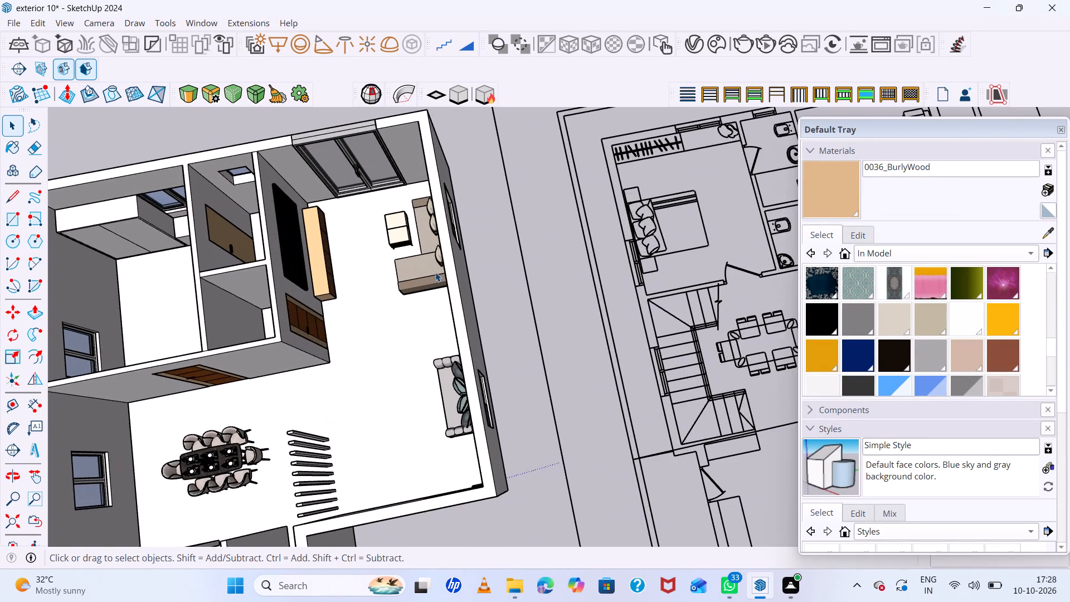
middle_drag(435, 272, 566, 183)
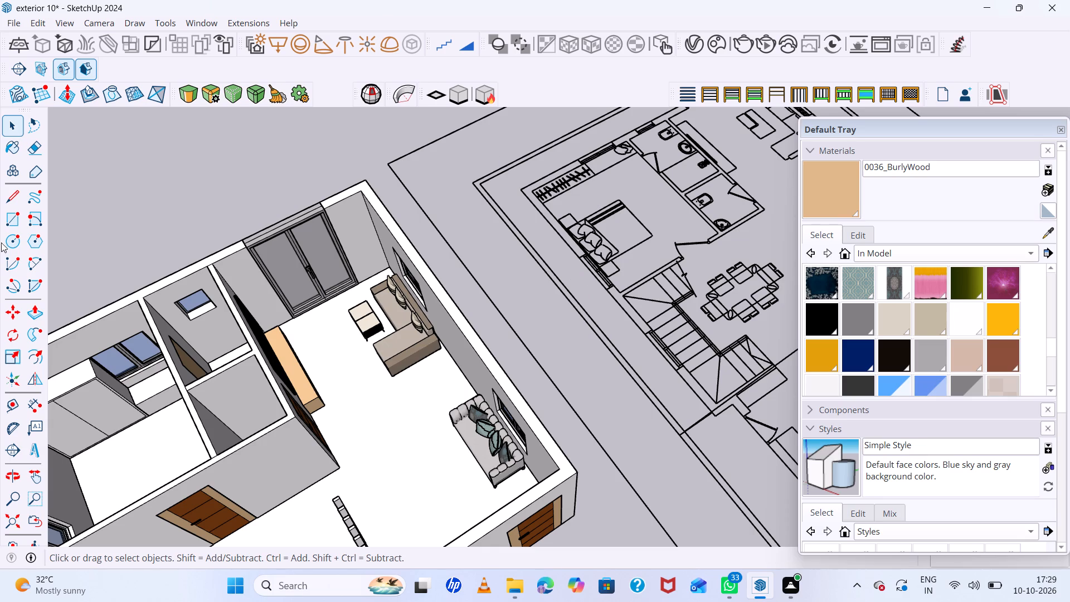
scroll(498, 284, down, 14)
middle_drag(549, 356, 541, 357)
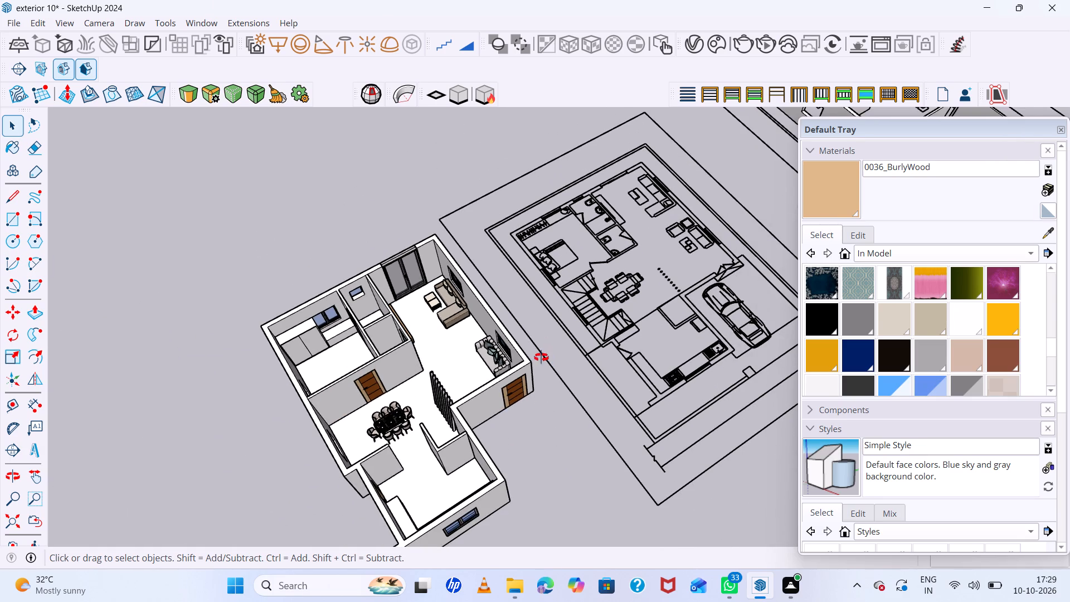
middle_drag(541, 357, 437, 357)
scroll(435, 357, up, 8)
scroll(368, 346, up, 7)
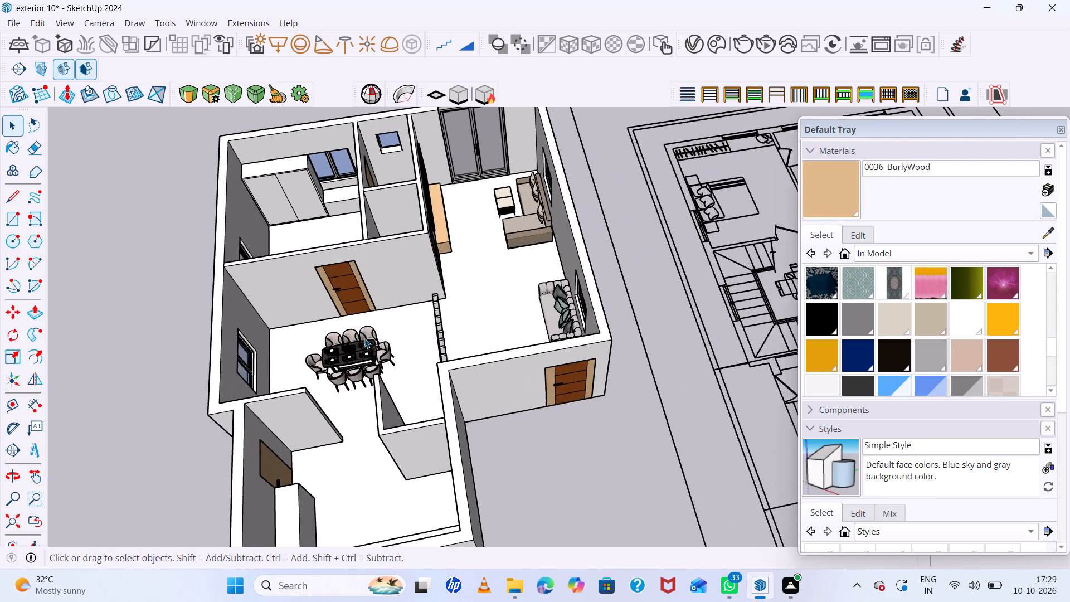
scroll(364, 338, up, 16)
scroll(364, 338, up, 8)
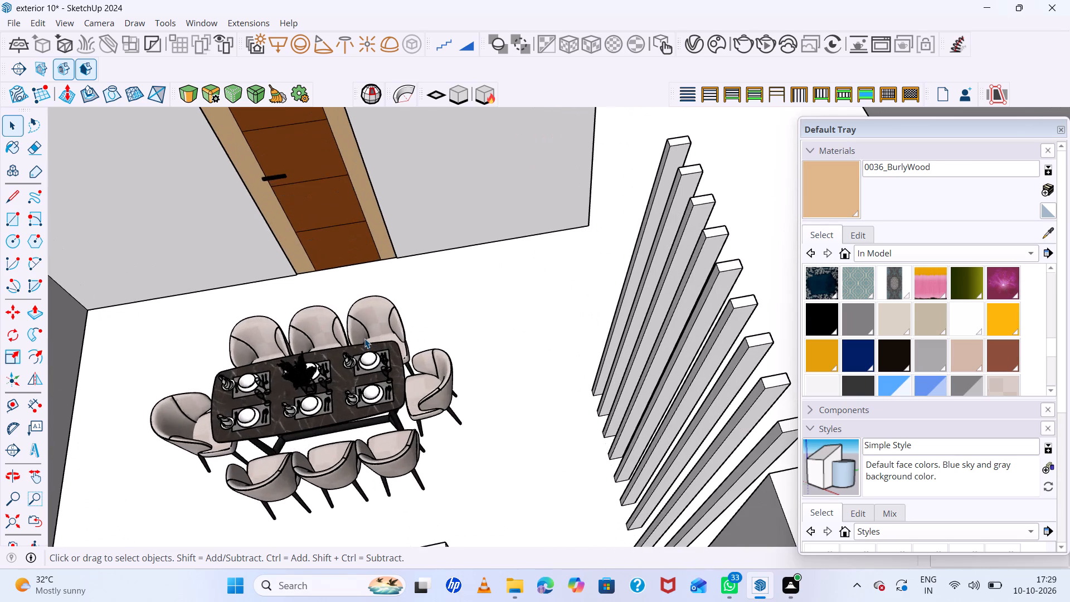
middle_drag(363, 332, 346, 269)
scroll(346, 269, up, 1)
scroll(346, 269, down, 17)
scroll(335, 274, down, 8)
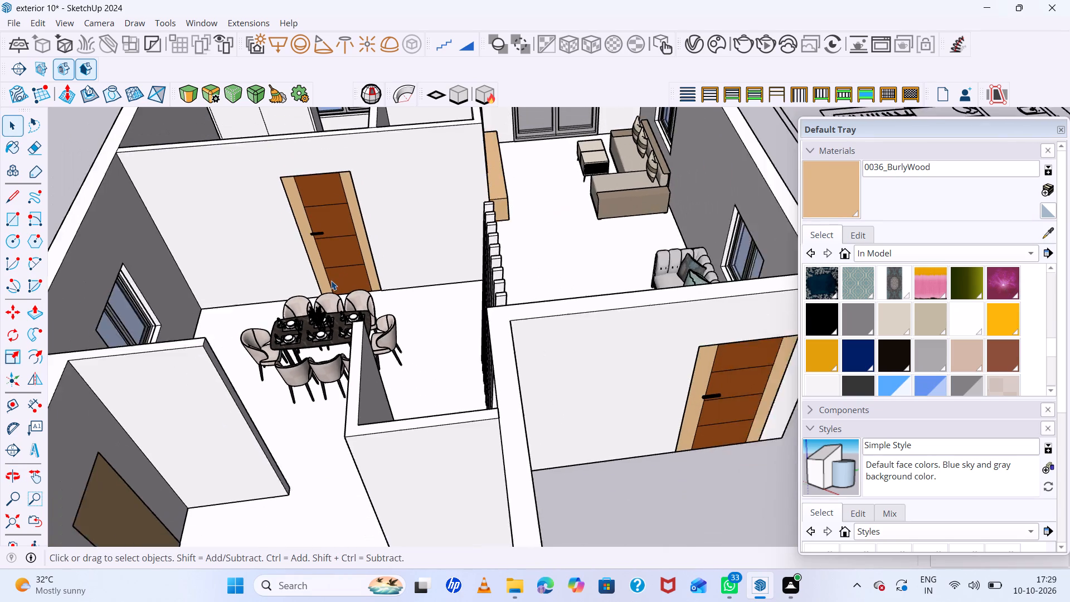
scroll(329, 288, down, 16)
middle_drag(448, 324, 415, 292)
scroll(379, 173, up, 13)
middle_drag(424, 198, 421, 229)
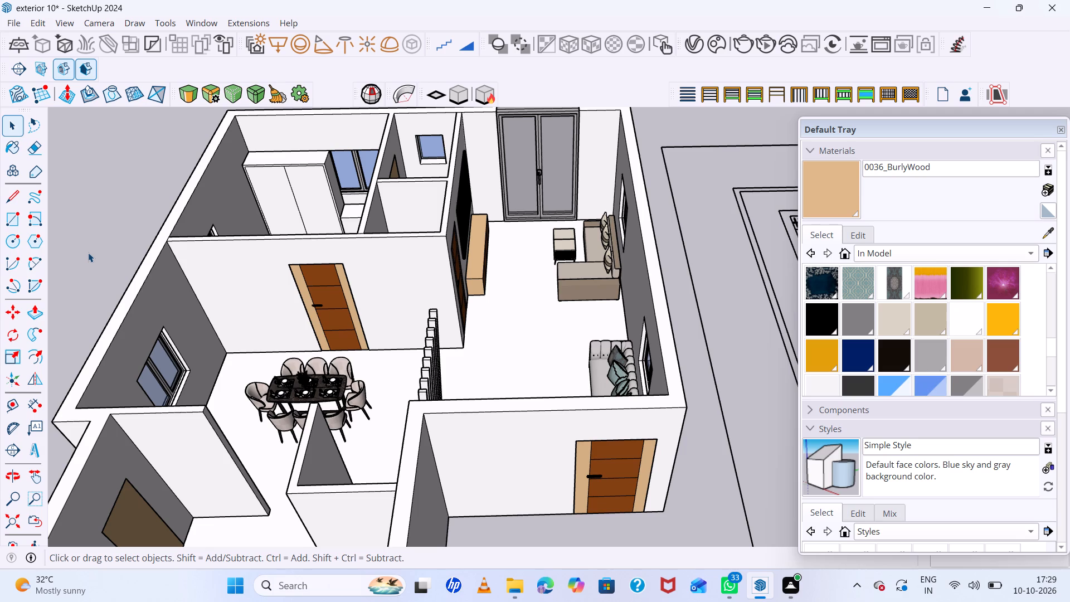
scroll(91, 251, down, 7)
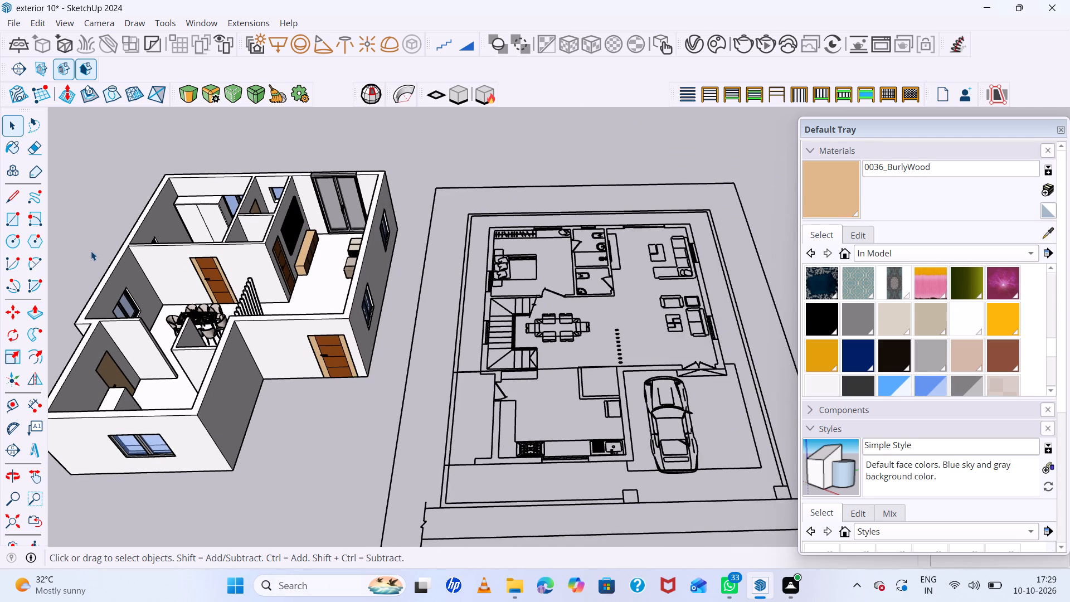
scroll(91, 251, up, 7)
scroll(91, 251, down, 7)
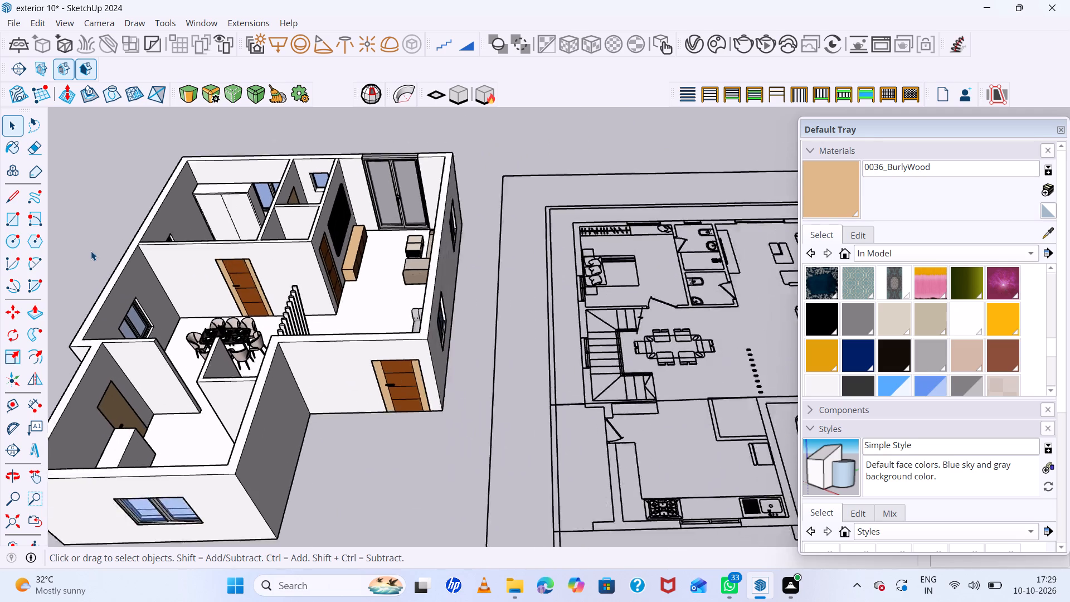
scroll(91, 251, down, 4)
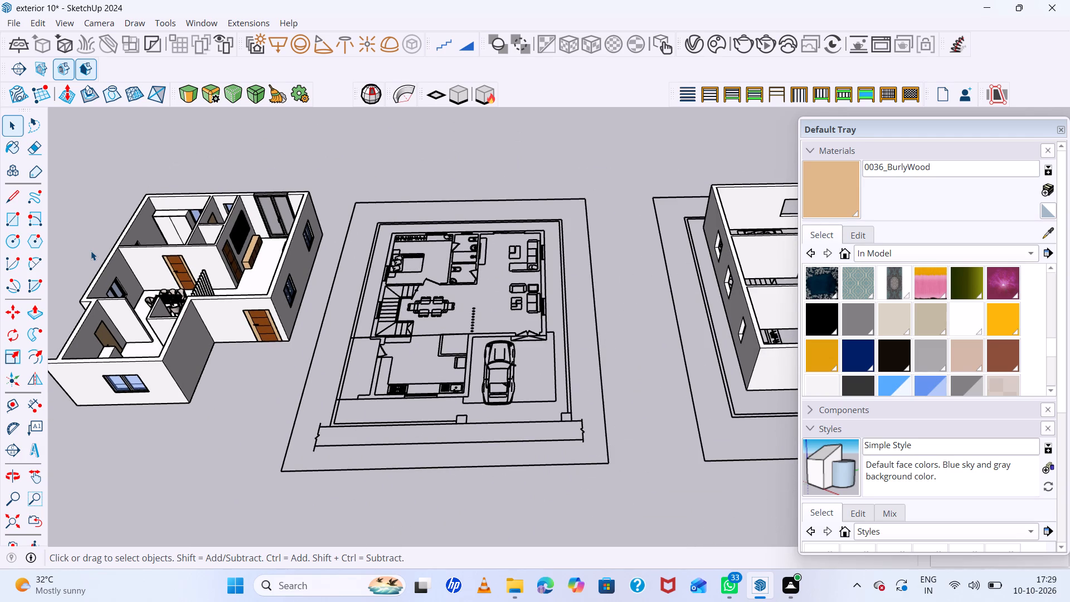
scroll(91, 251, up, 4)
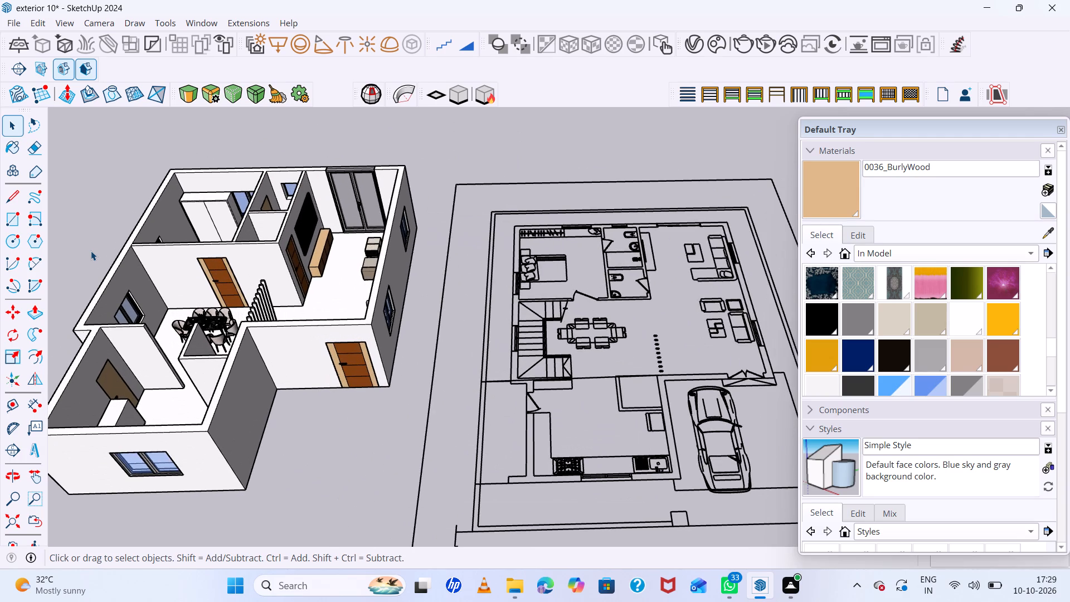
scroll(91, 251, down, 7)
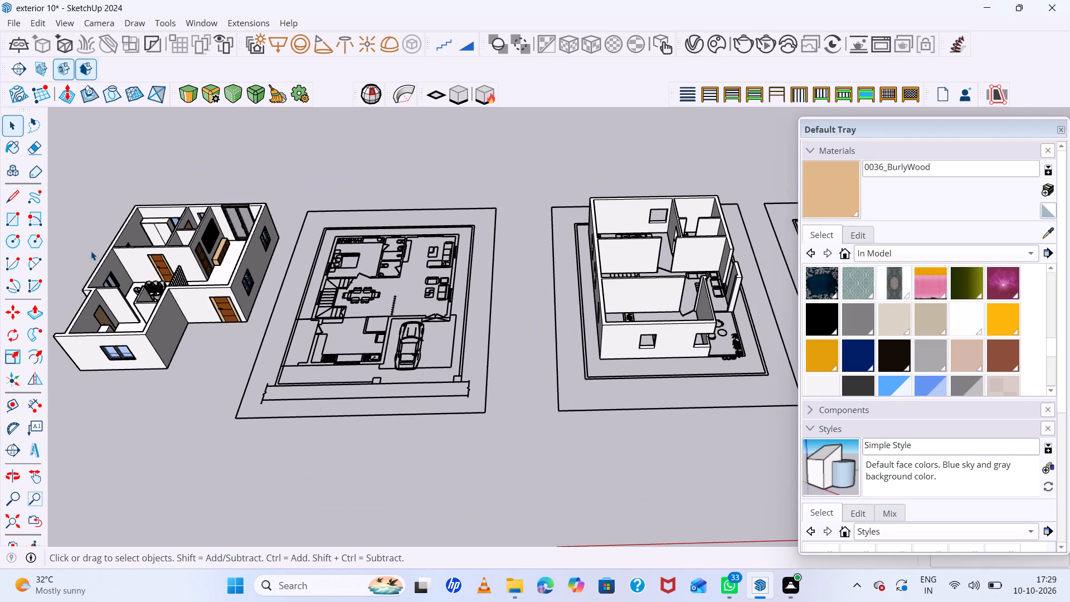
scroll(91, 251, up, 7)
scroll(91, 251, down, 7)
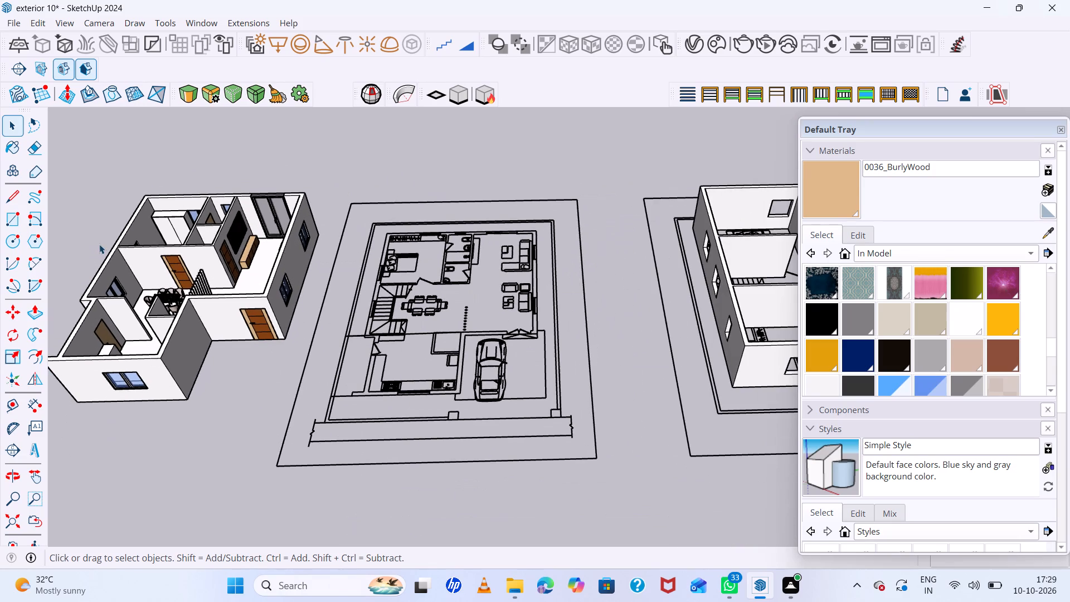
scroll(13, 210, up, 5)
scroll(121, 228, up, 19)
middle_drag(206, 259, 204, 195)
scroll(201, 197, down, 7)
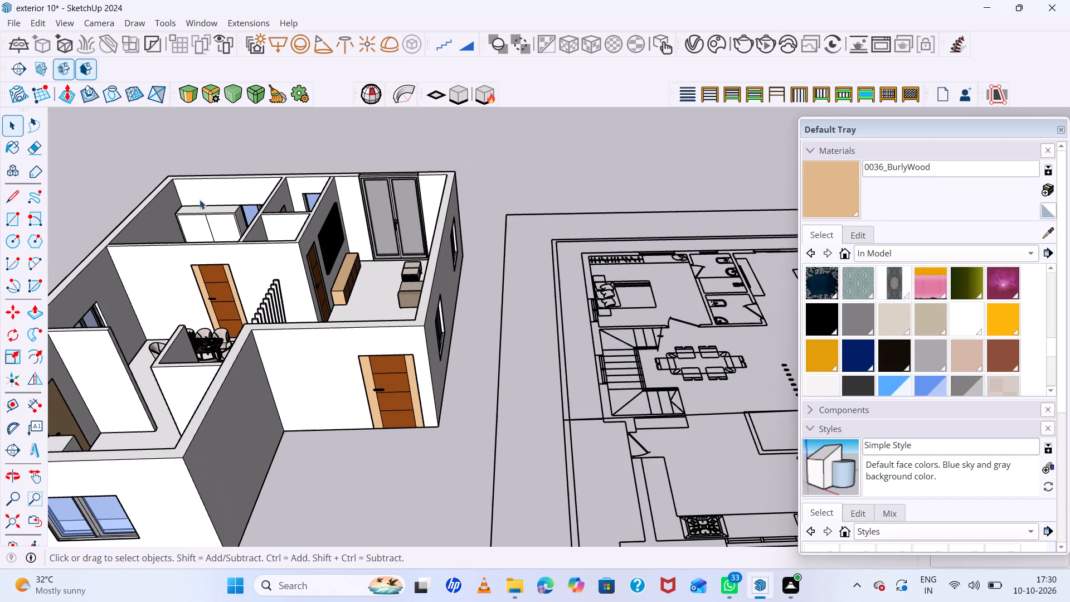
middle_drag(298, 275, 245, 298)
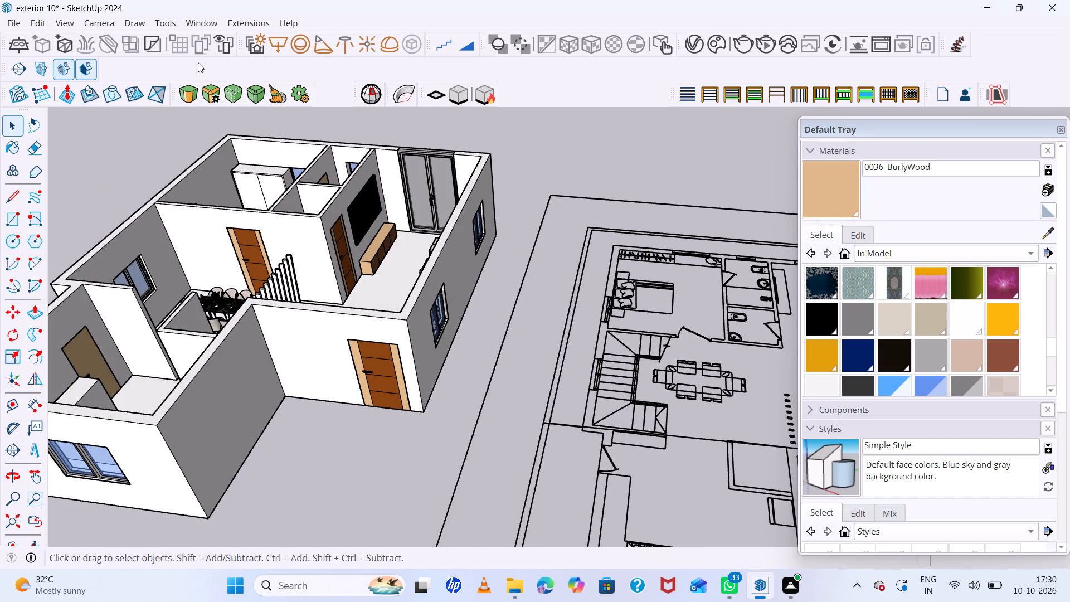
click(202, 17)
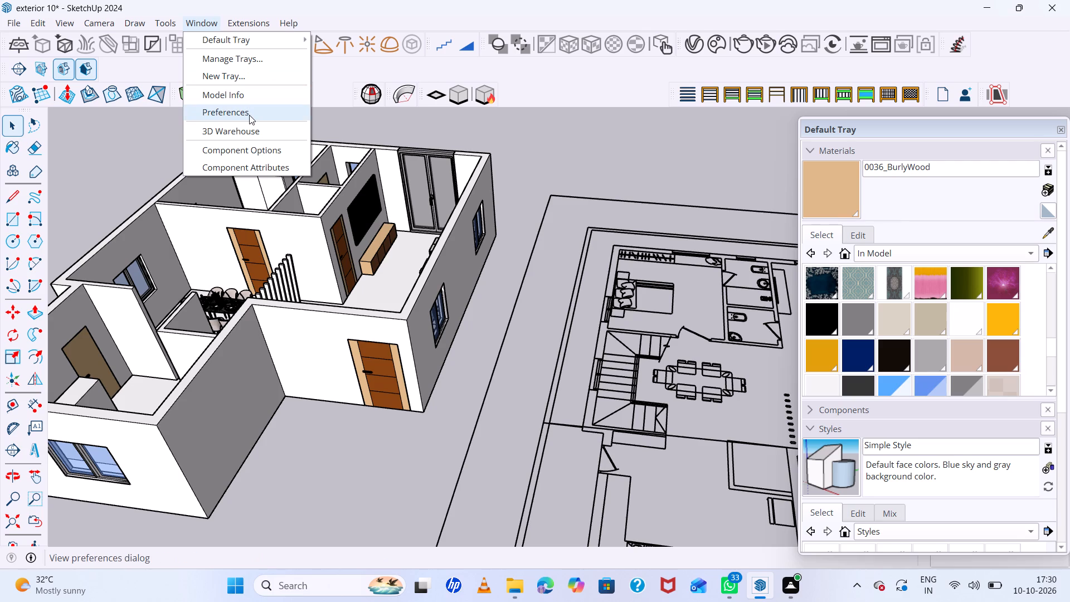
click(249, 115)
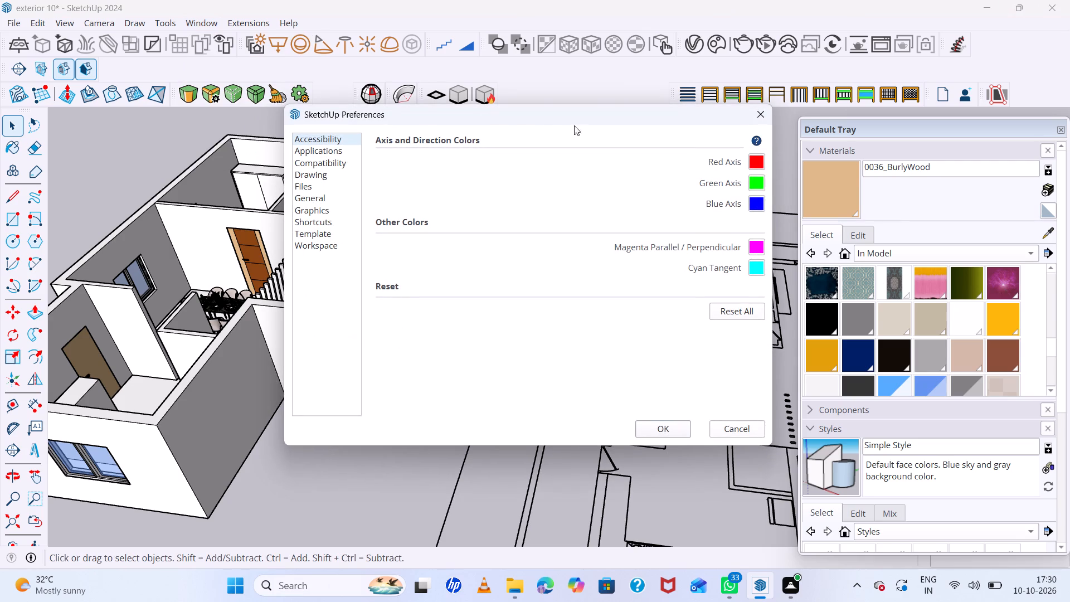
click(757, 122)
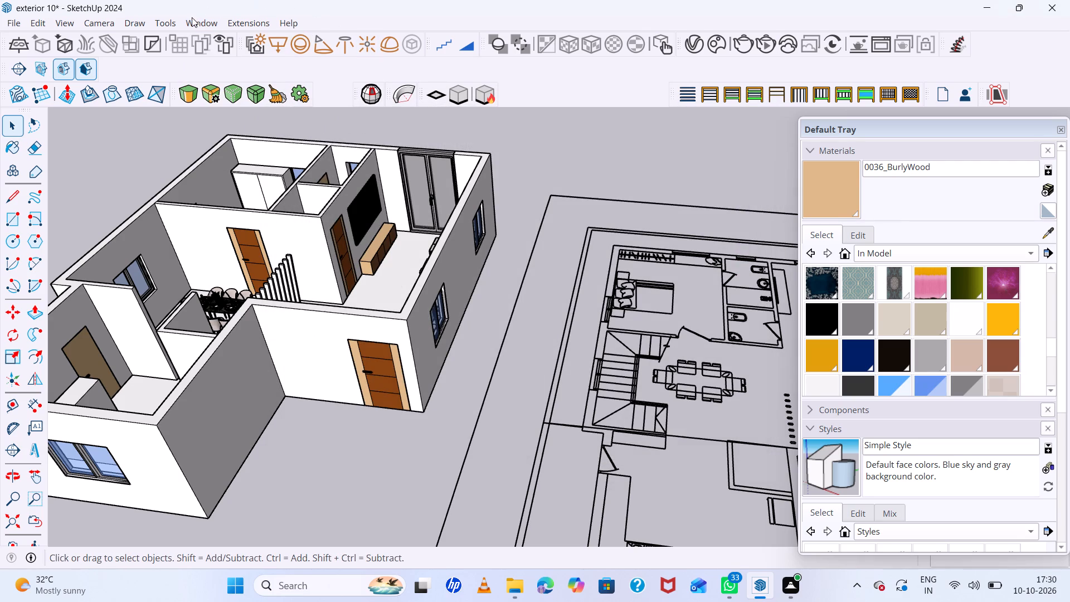
Search the 3D Warehouse for "bed".
click(192, 17)
click(278, 134)
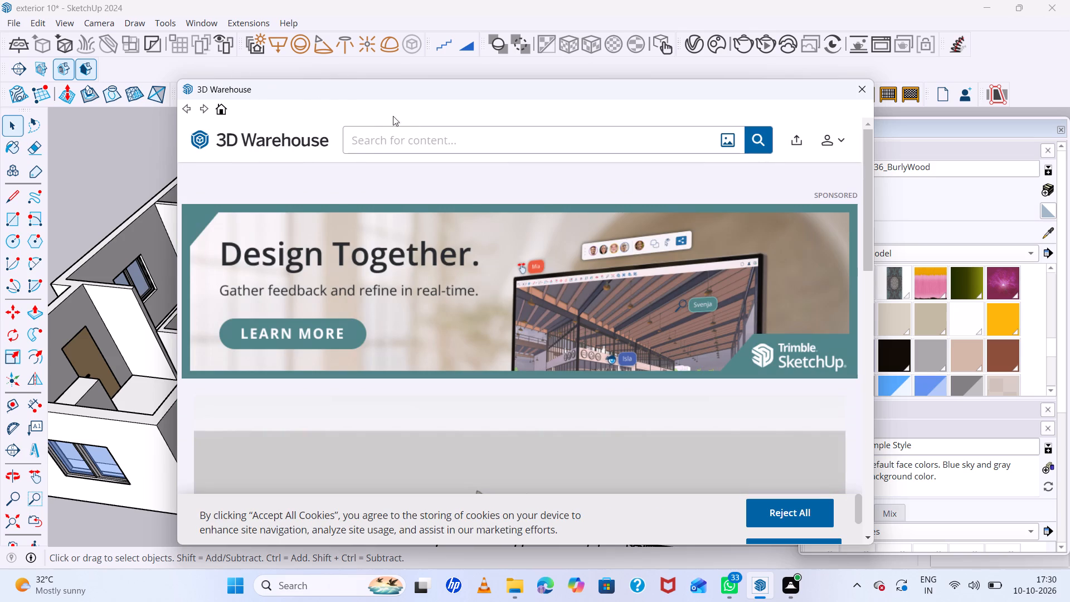
click(423, 140)
text(bed)
key(space)
key(Return)
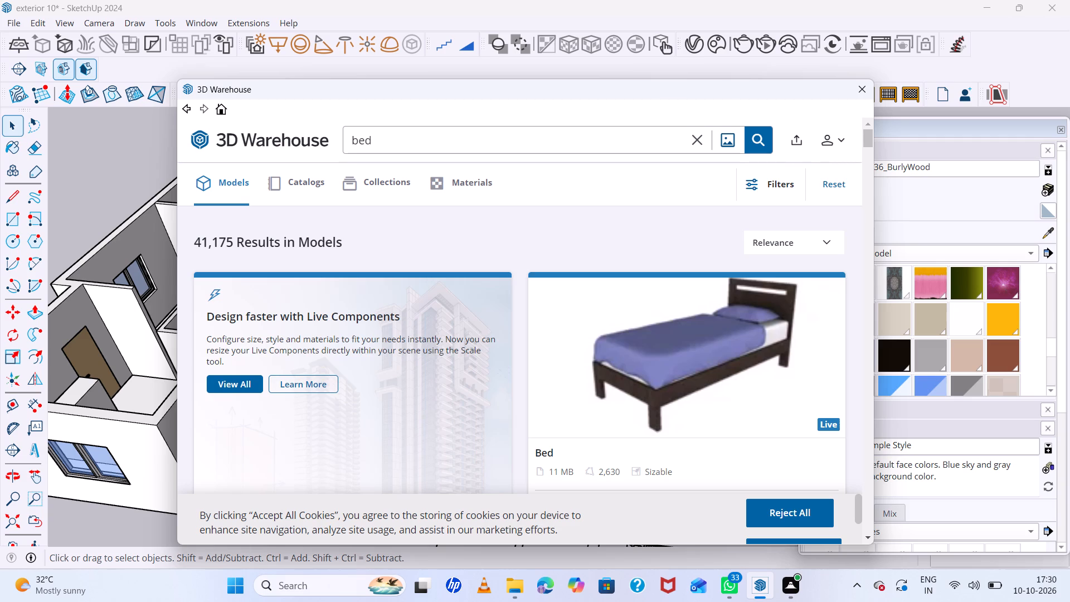
Browse the bed models and download "Cama Cattelan Italy" directly into the current model.
scroll(703, 322, down, 4)
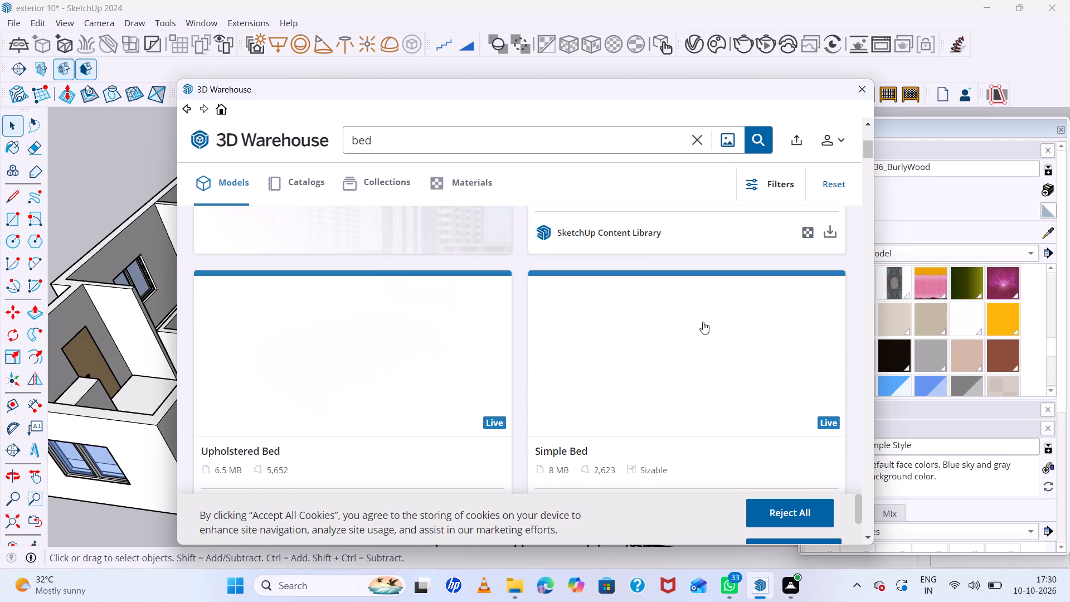
scroll(703, 322, down, 4)
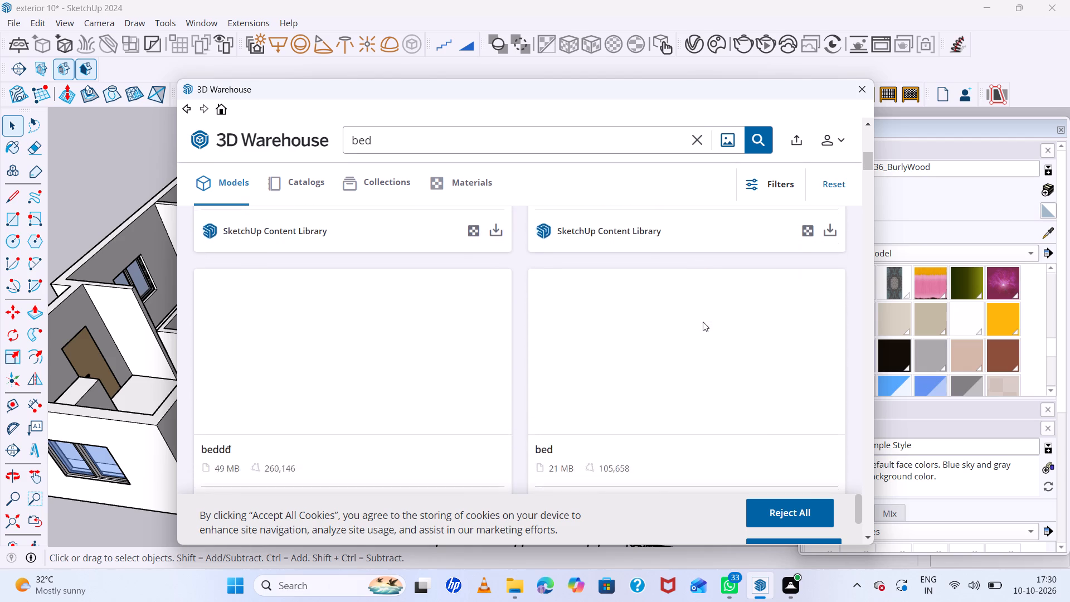
scroll(703, 322, down, 3)
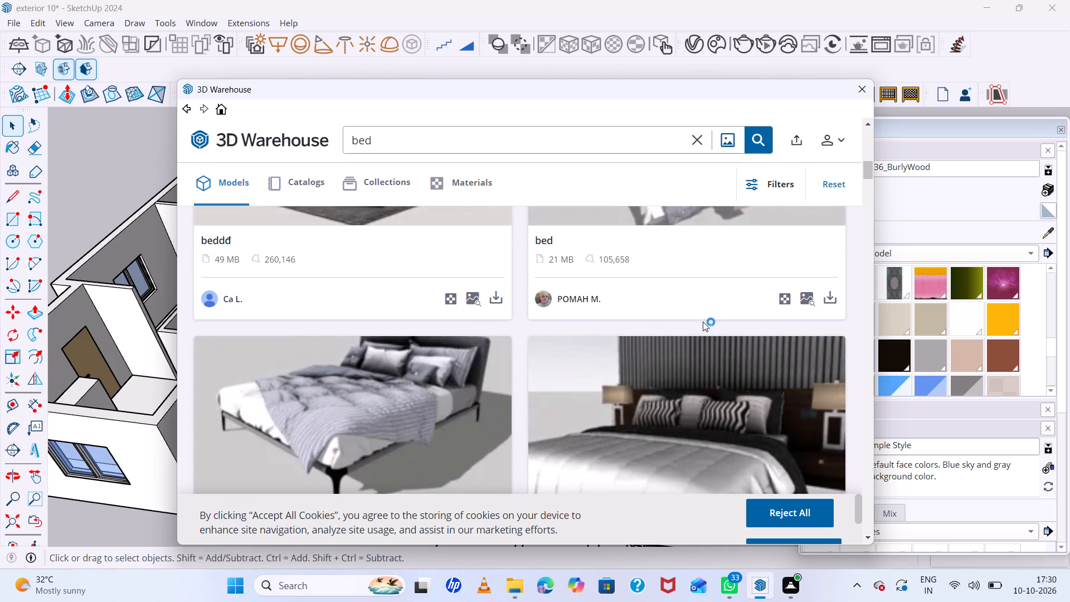
scroll(703, 322, down, 4)
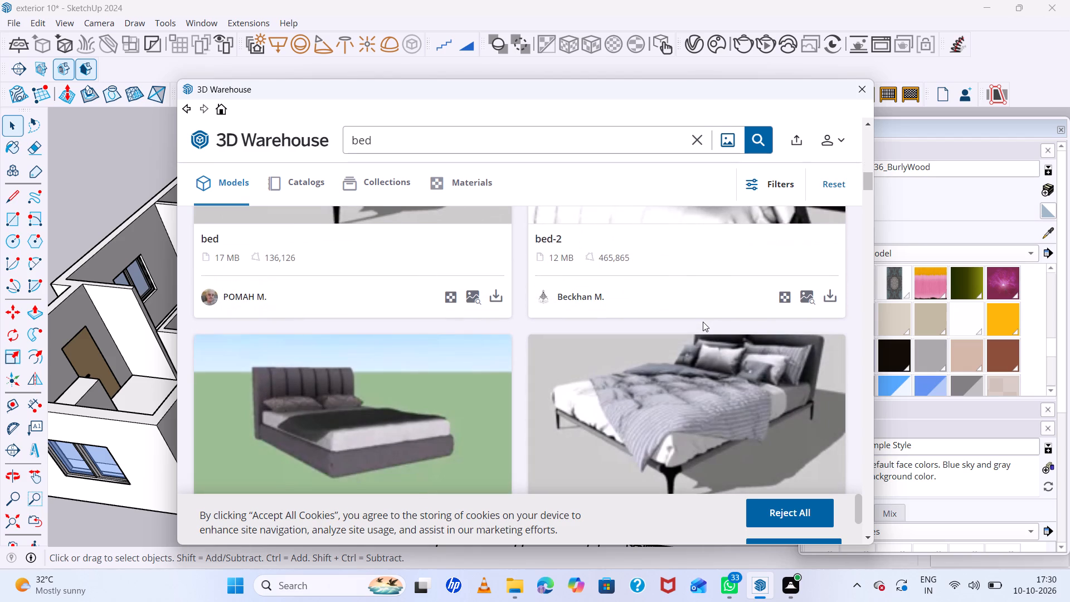
scroll(703, 322, down, 3)
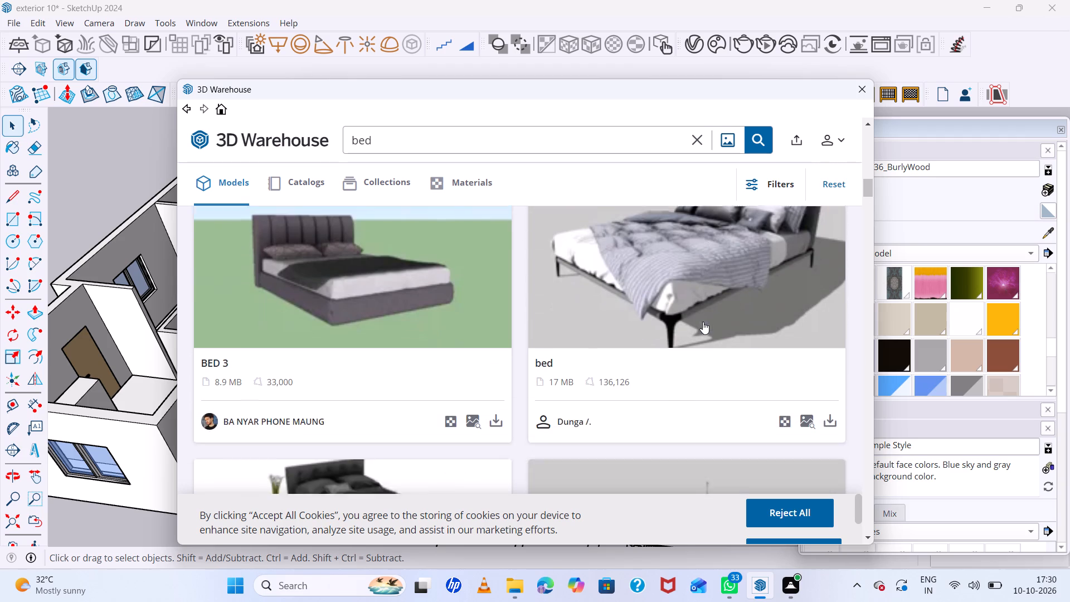
scroll(703, 322, down, 5)
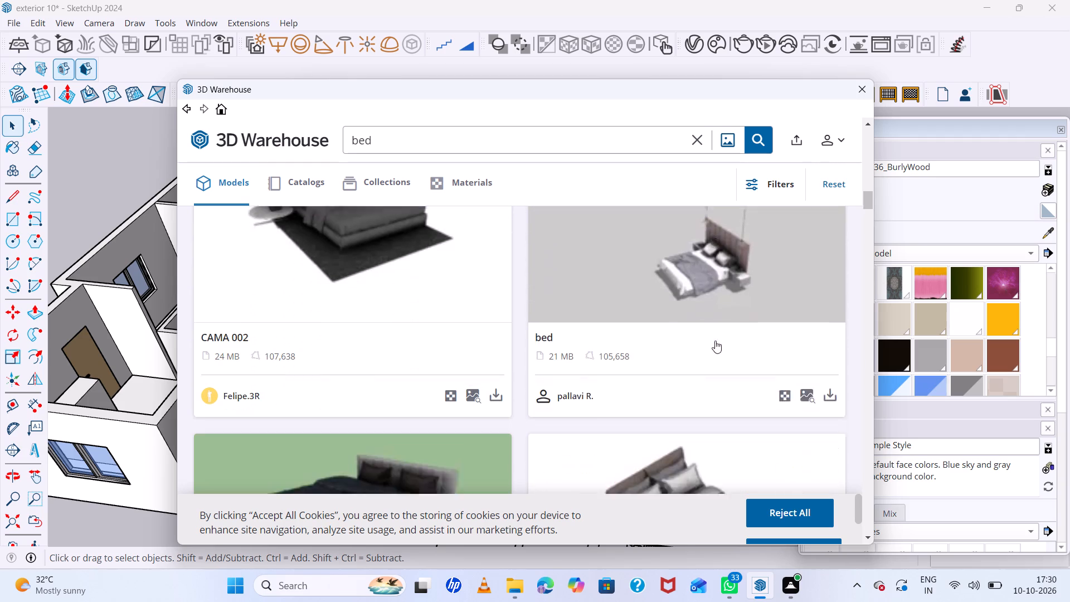
scroll(717, 345, down, 2)
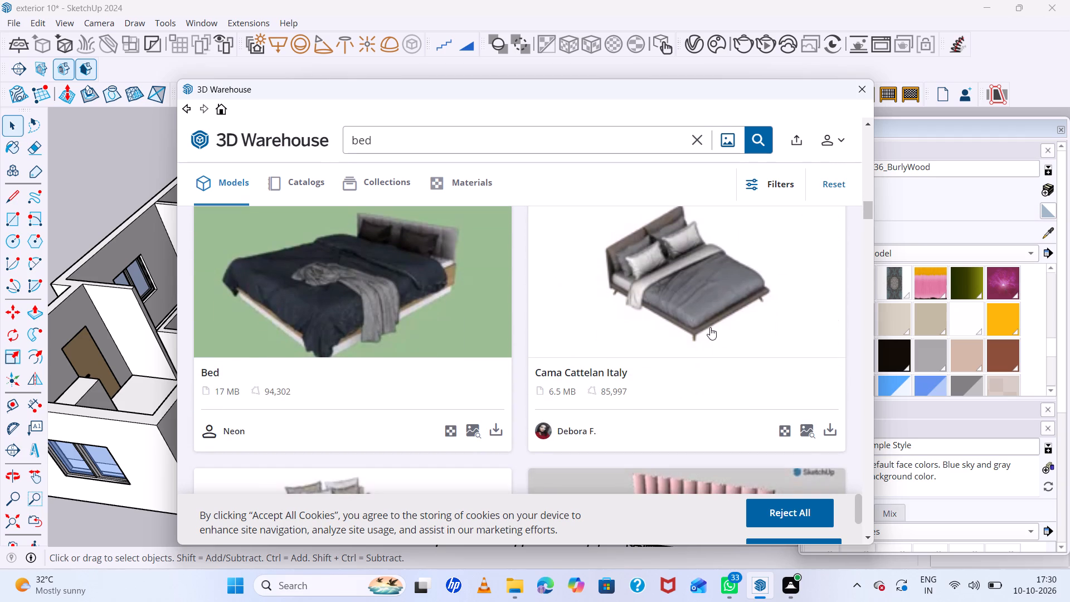
scroll(710, 327, down, 1)
click(699, 263)
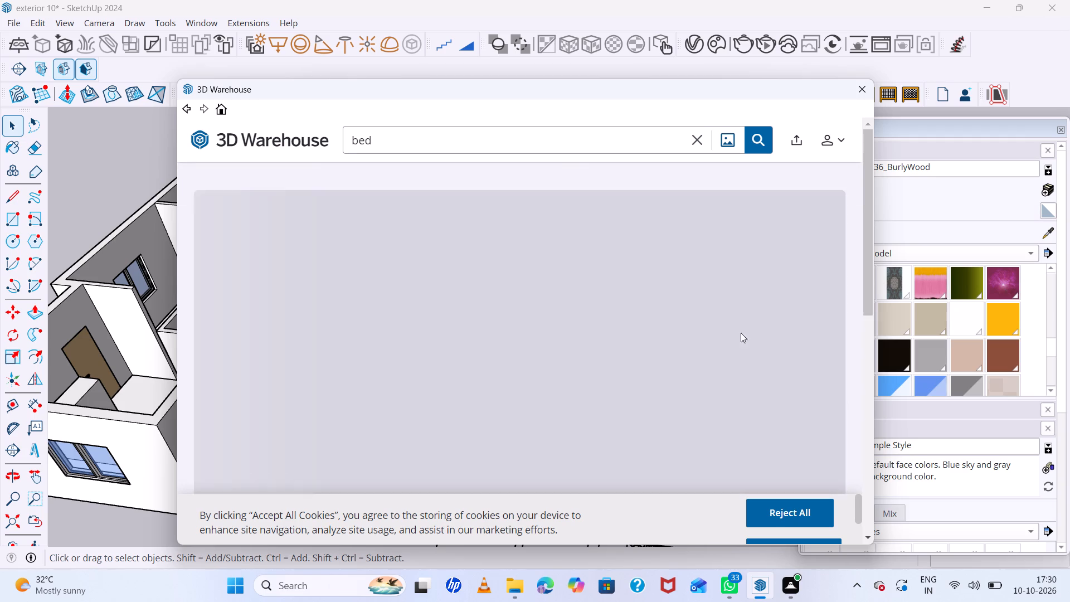
scroll(633, 358, down, 7)
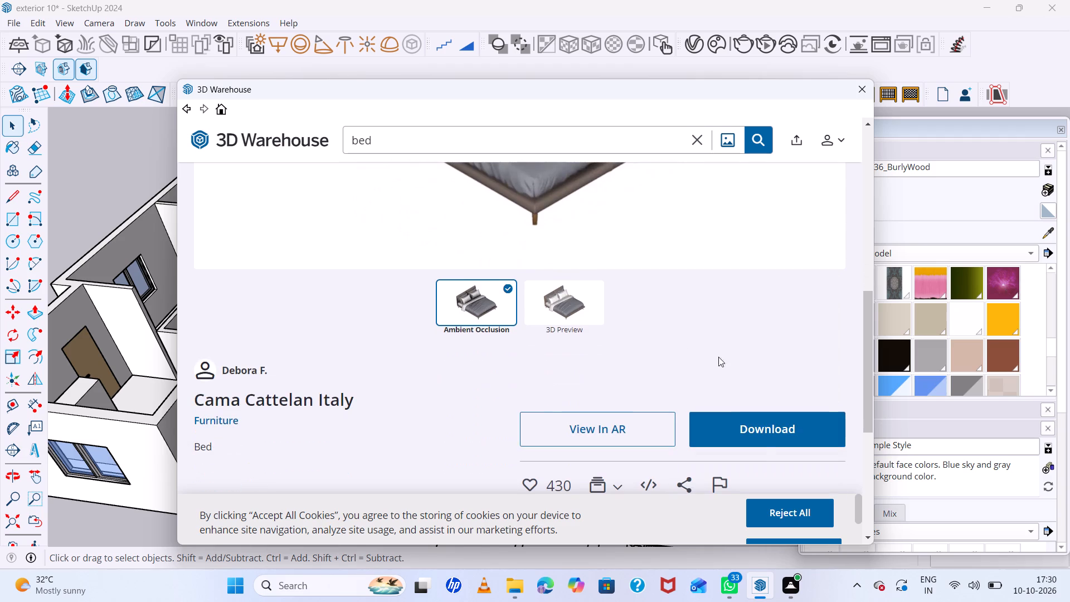
click(760, 428)
click(487, 333)
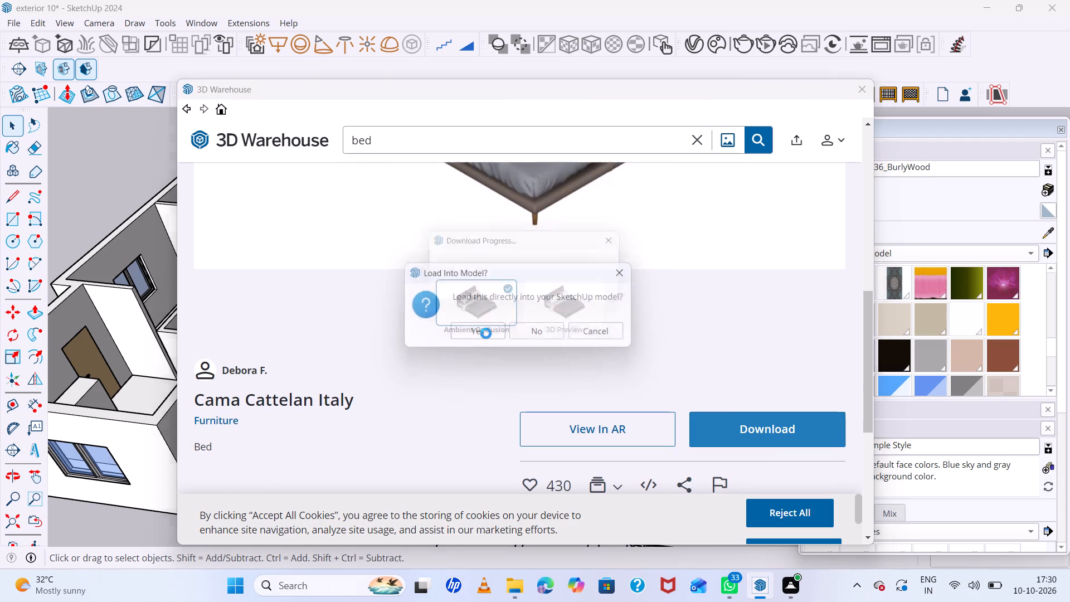
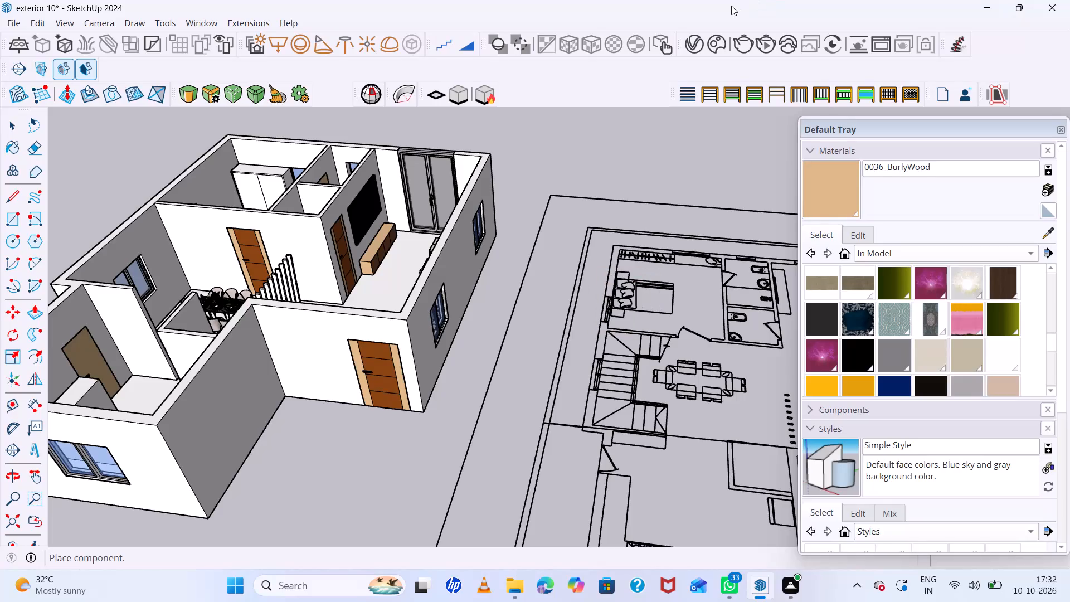
Place the downloaded bed on the open ground in front of the 3D house, beside the floor plan.
scroll(731, 6, down, 8)
scroll(560, 182, down, 13)
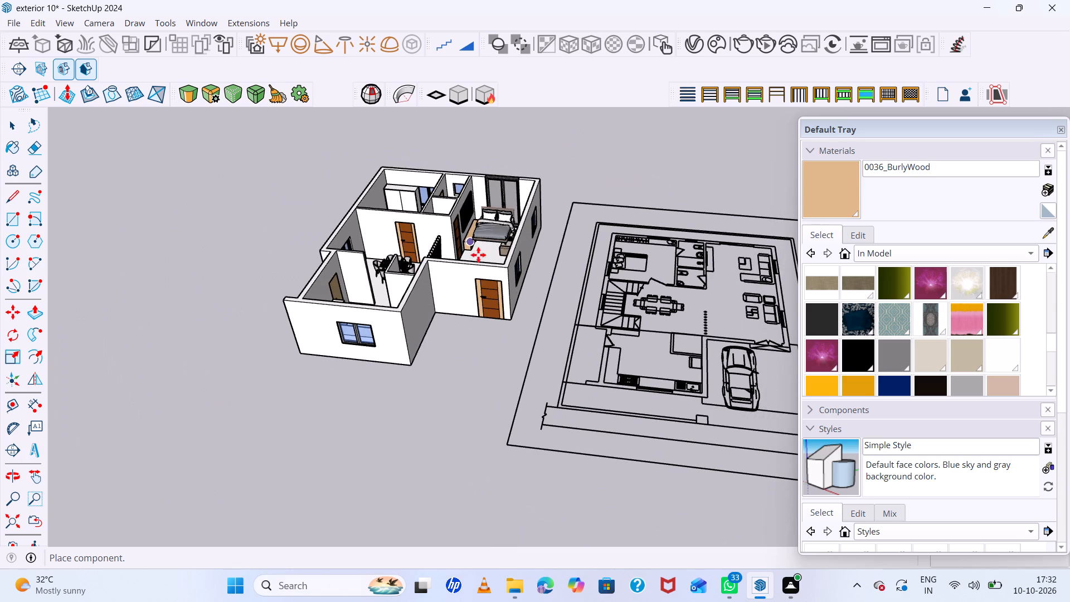
click(450, 400)
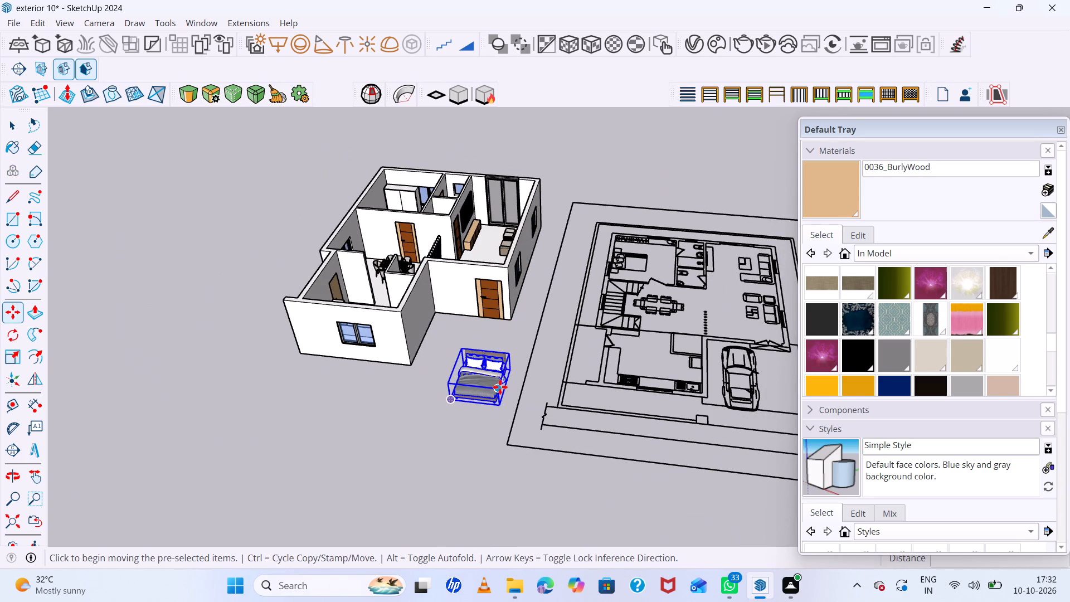
Rotate the bed 90 degrees on the ground plane about its front corner so the headboard faces away from the floor plan.
key(q)
scroll(487, 424, up, 2)
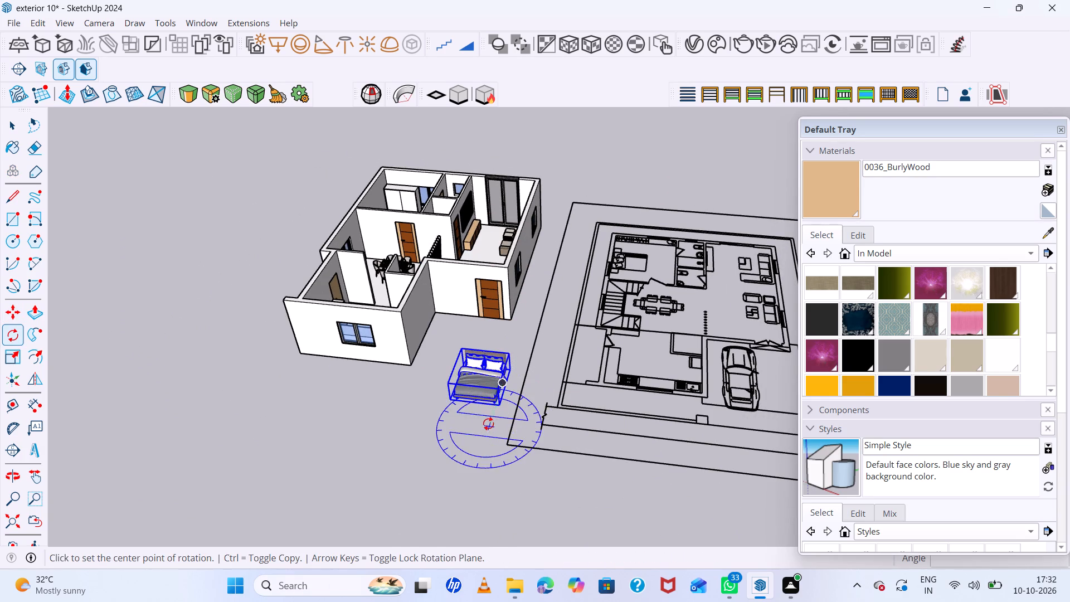
scroll(488, 424, up, 3)
click(500, 400)
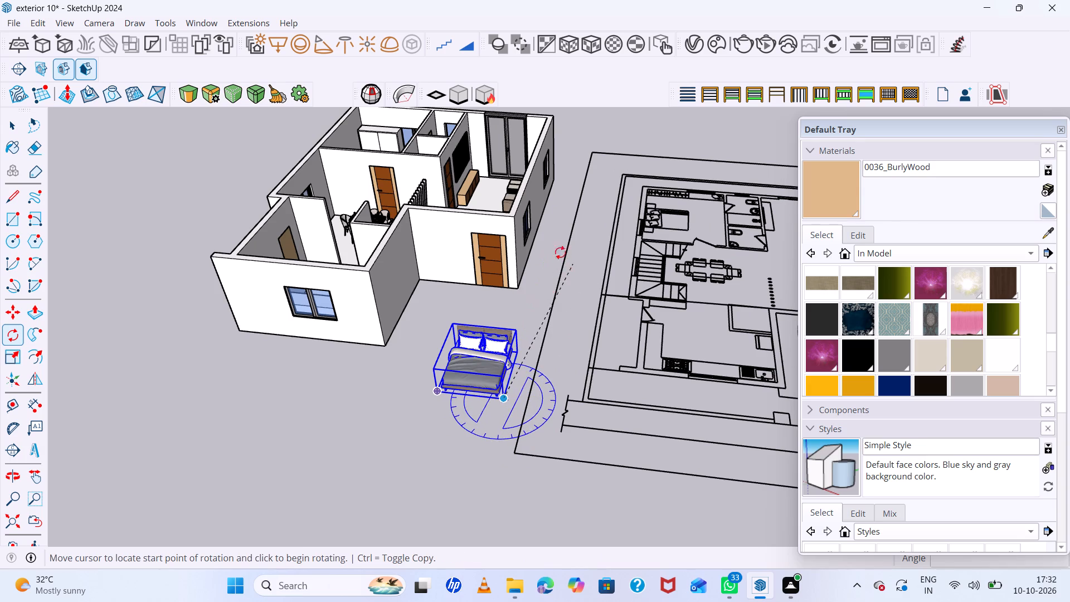
click(547, 242)
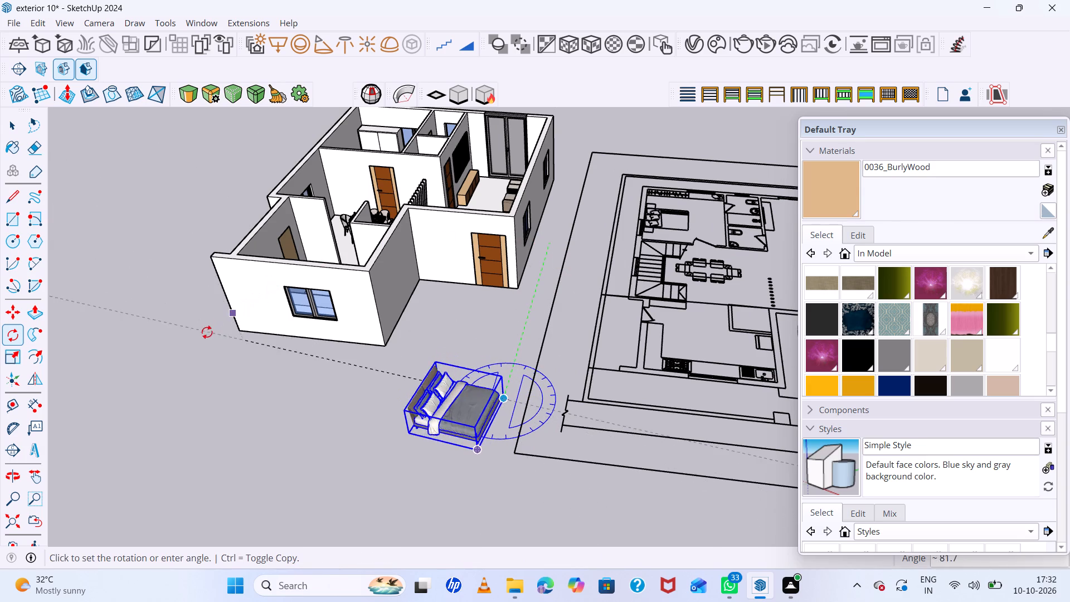
click(176, 360)
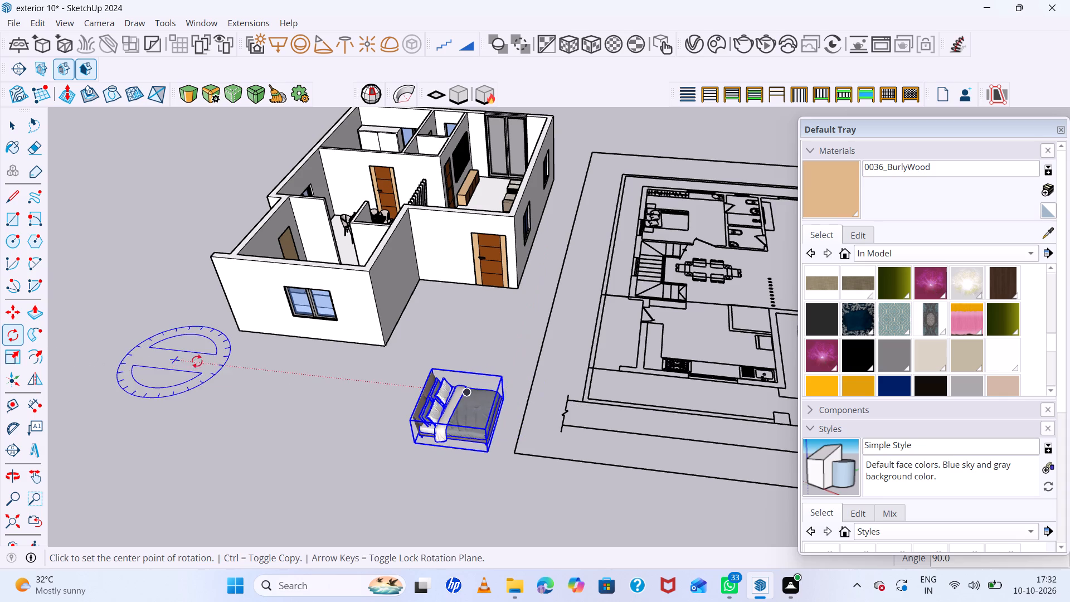
Move the bed by its headboard corner onto the floor plan's bedroom, then nudge it so its leg meets the drawn bed's outline.
key(m)
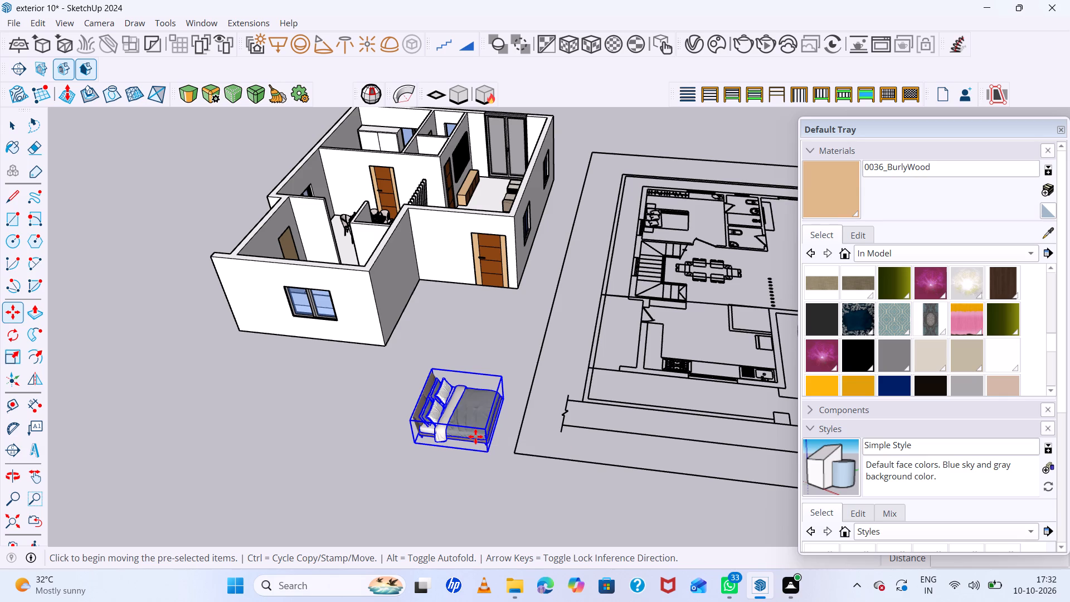
click(415, 445)
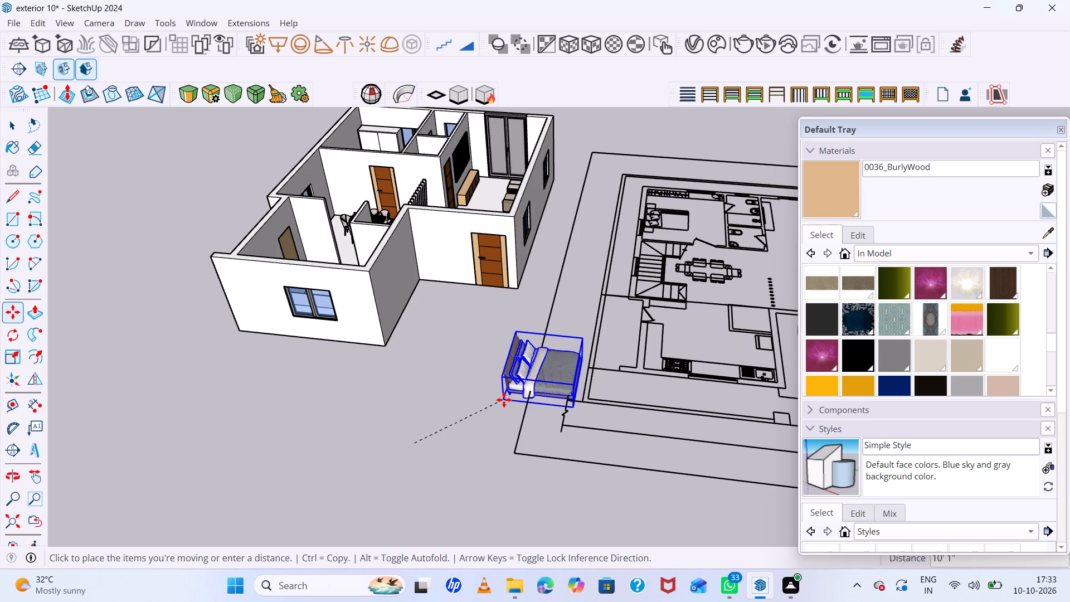
scroll(504, 400, down, 4)
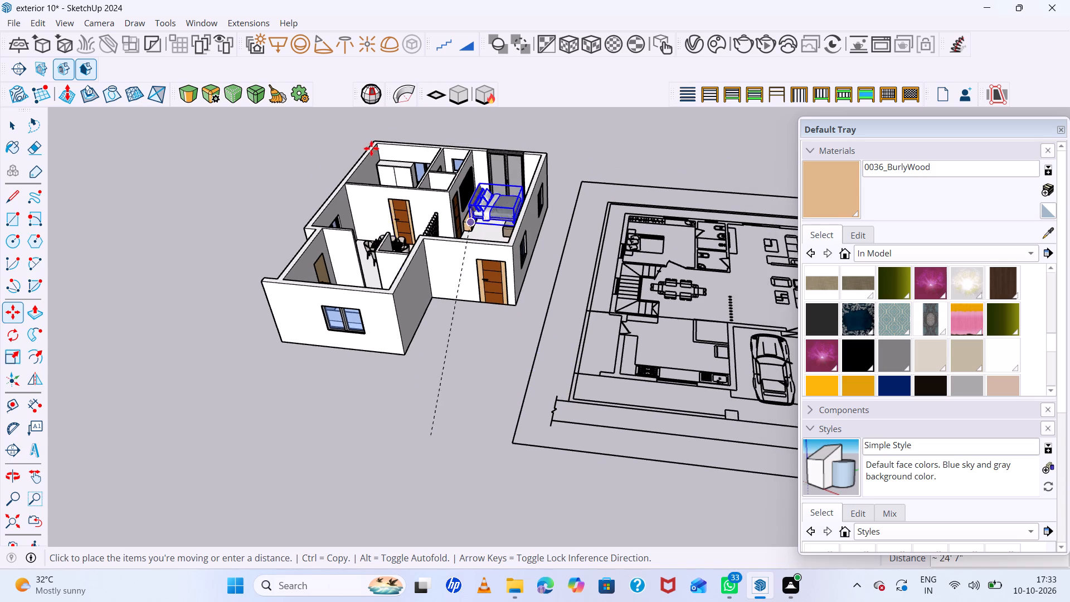
scroll(371, 149, up, 3)
middle_click(385, 187)
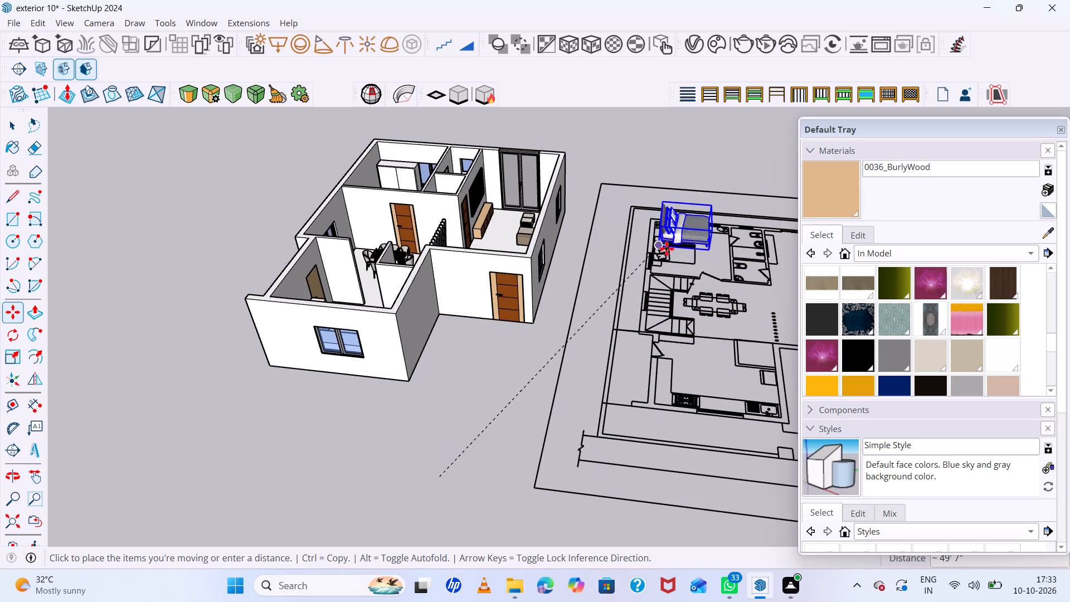
scroll(668, 255, up, 8)
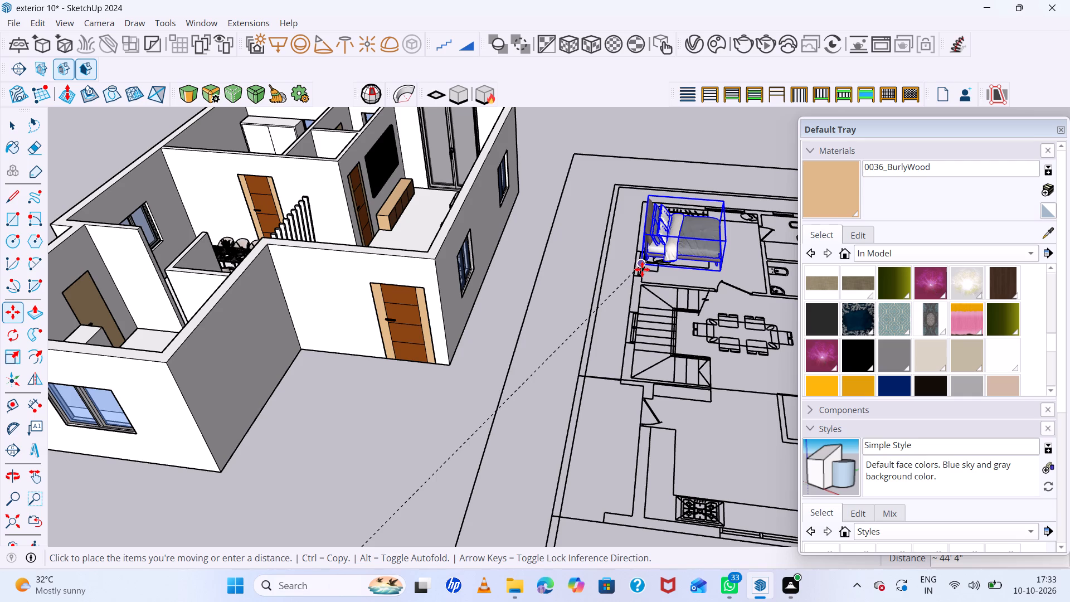
scroll(642, 269, up, 10)
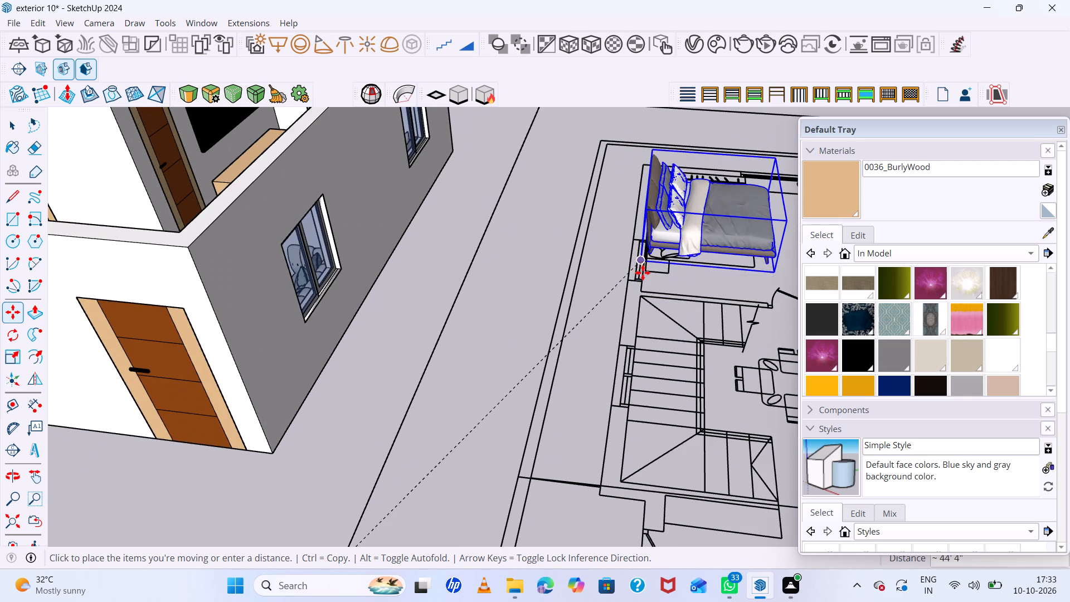
click(641, 267)
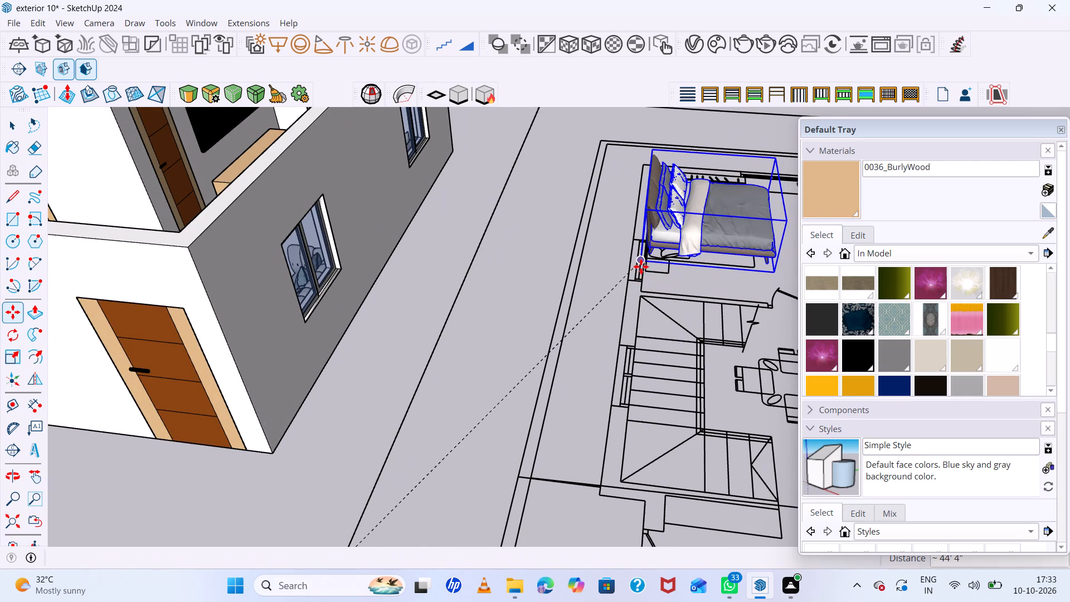
scroll(678, 254, up, 5)
scroll(662, 232, up, 20)
scroll(662, 232, up, 2)
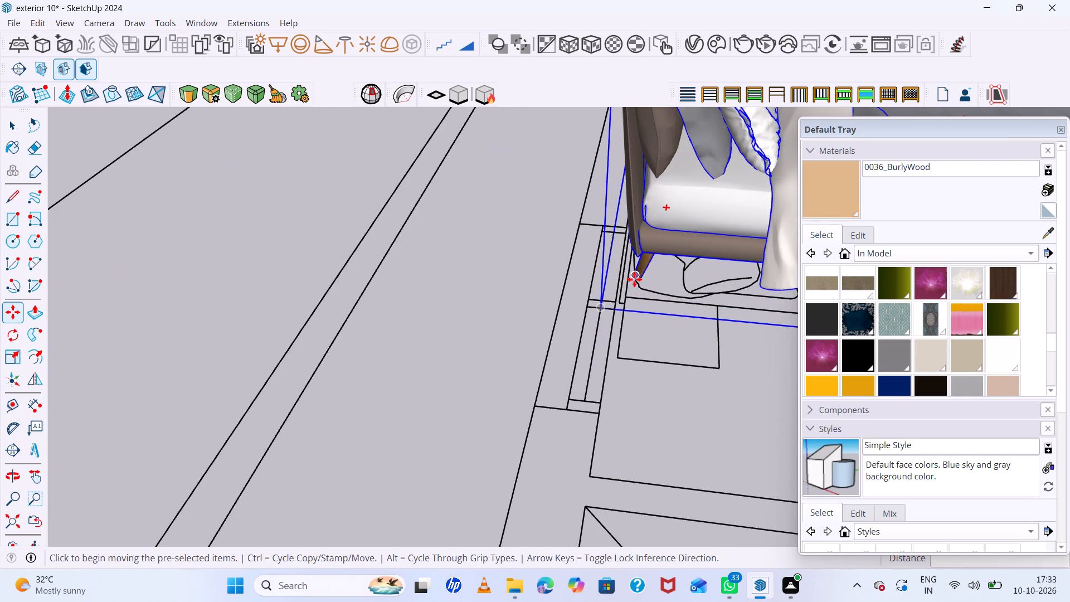
click(634, 279)
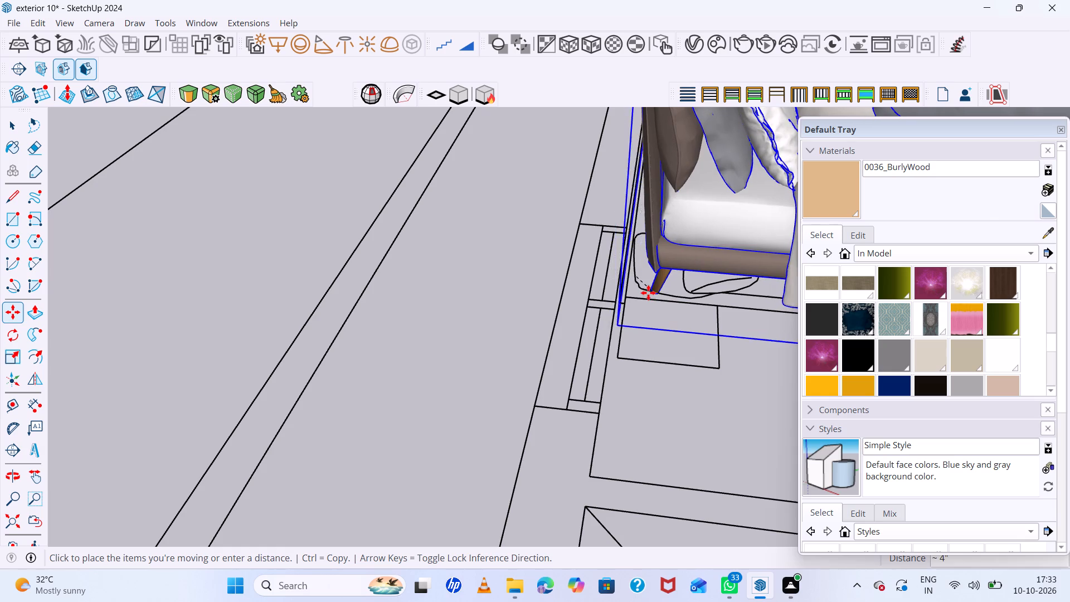
click(635, 296)
Move the bed from the floor plan into the 3D house, using the wall corner below the stairs and its matching house corner as references.
scroll(608, 270, down, 6)
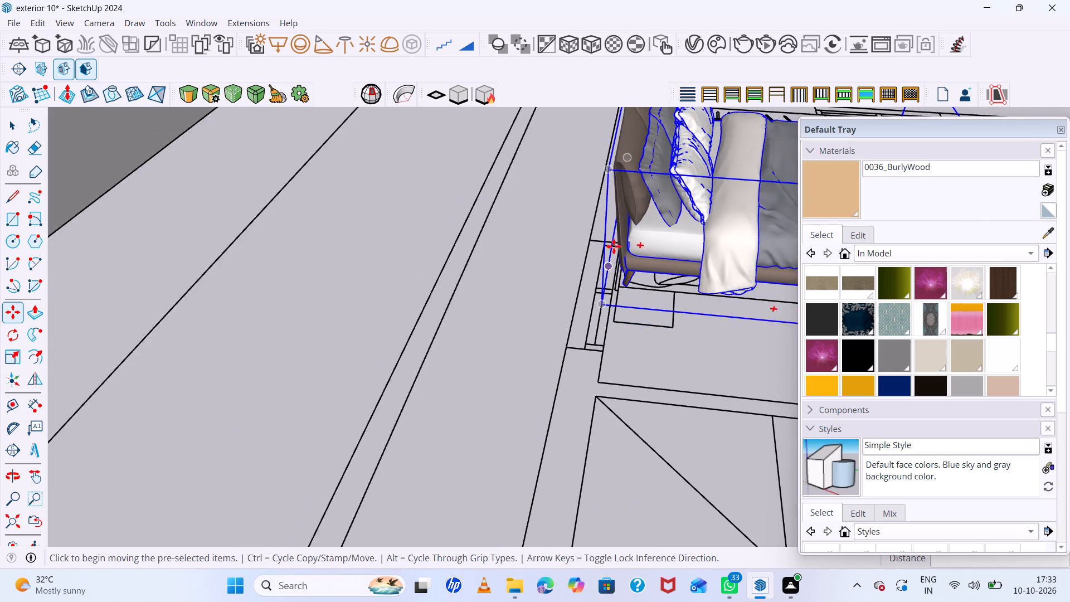
scroll(614, 246, down, 20)
scroll(599, 285, down, 6)
scroll(585, 386, up, 4)
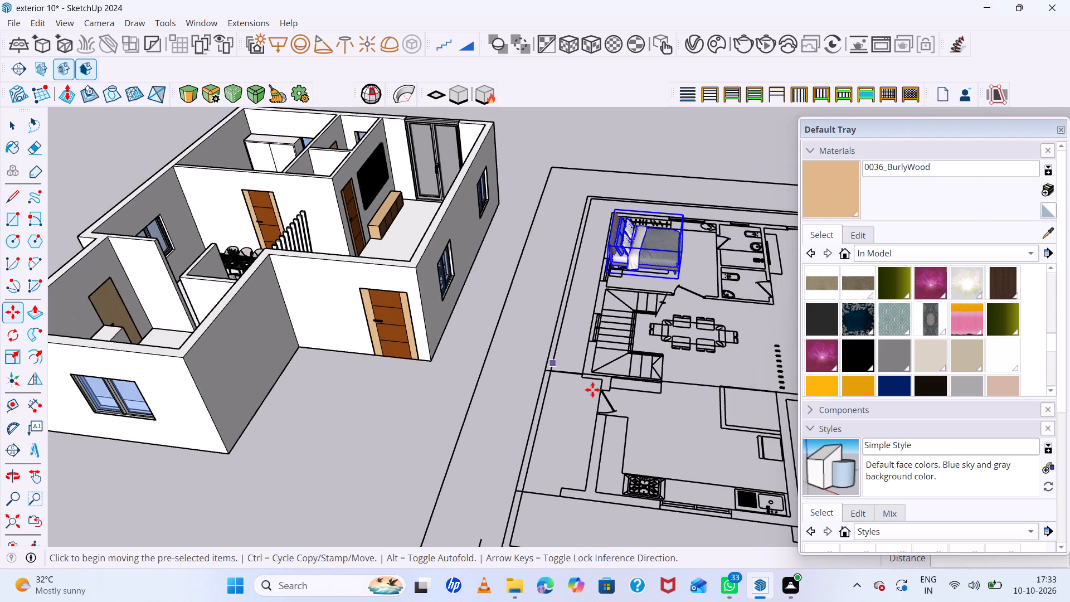
scroll(592, 390, up, 12)
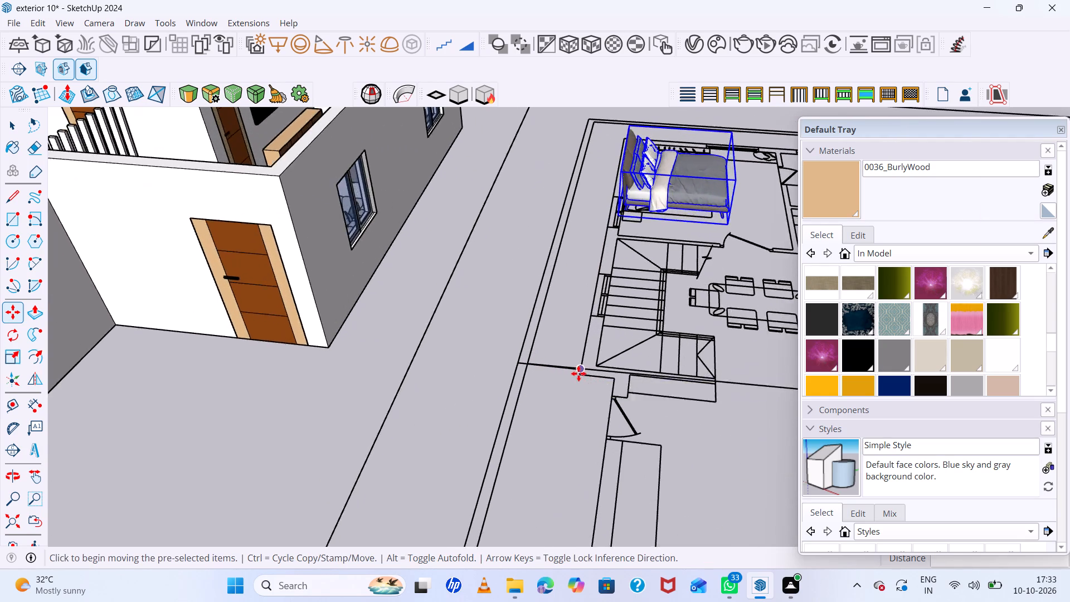
scroll(578, 373, up, 4)
click(584, 373)
scroll(692, 331, down, 6)
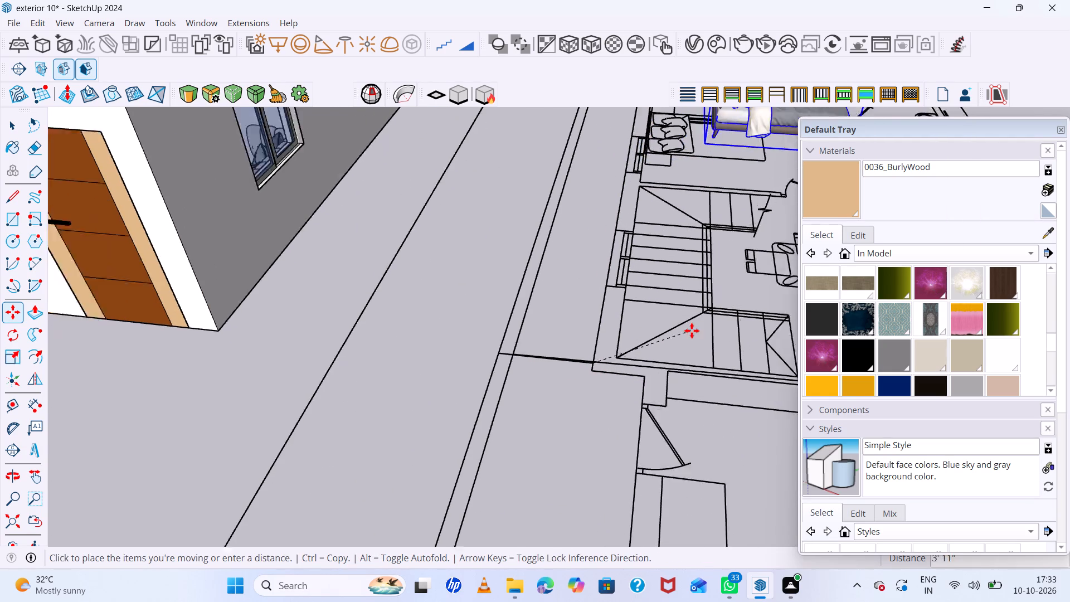
scroll(692, 331, down, 6)
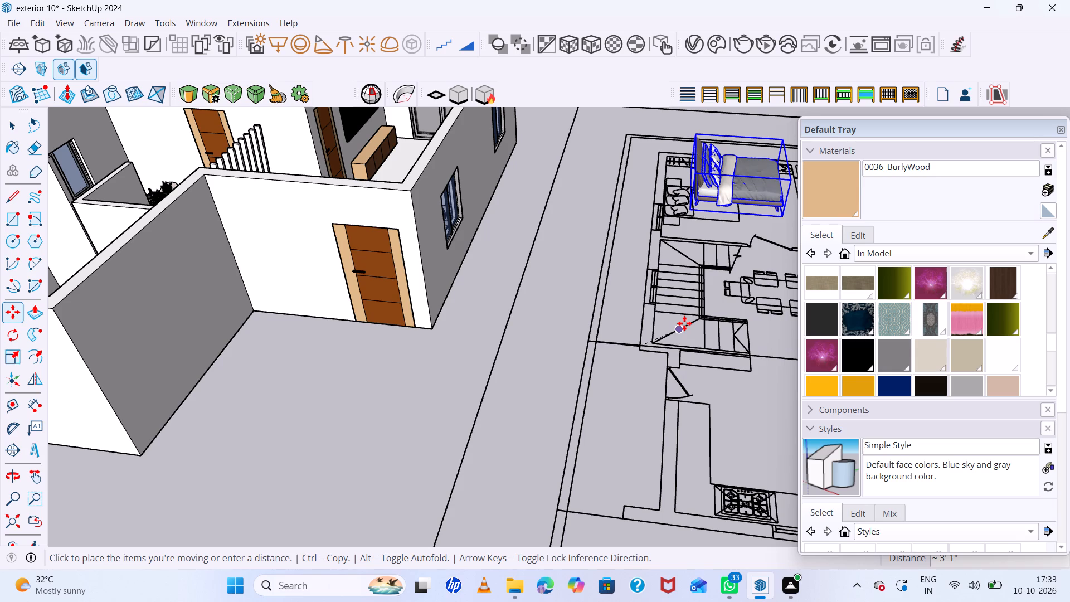
scroll(684, 323, down, 6)
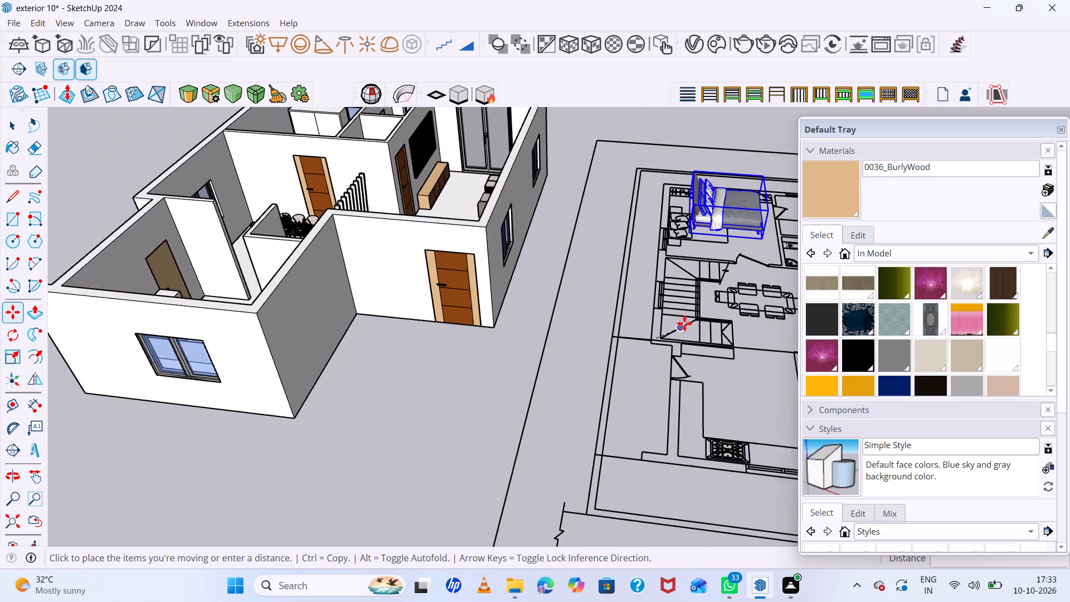
middle_drag(318, 188, 376, 188)
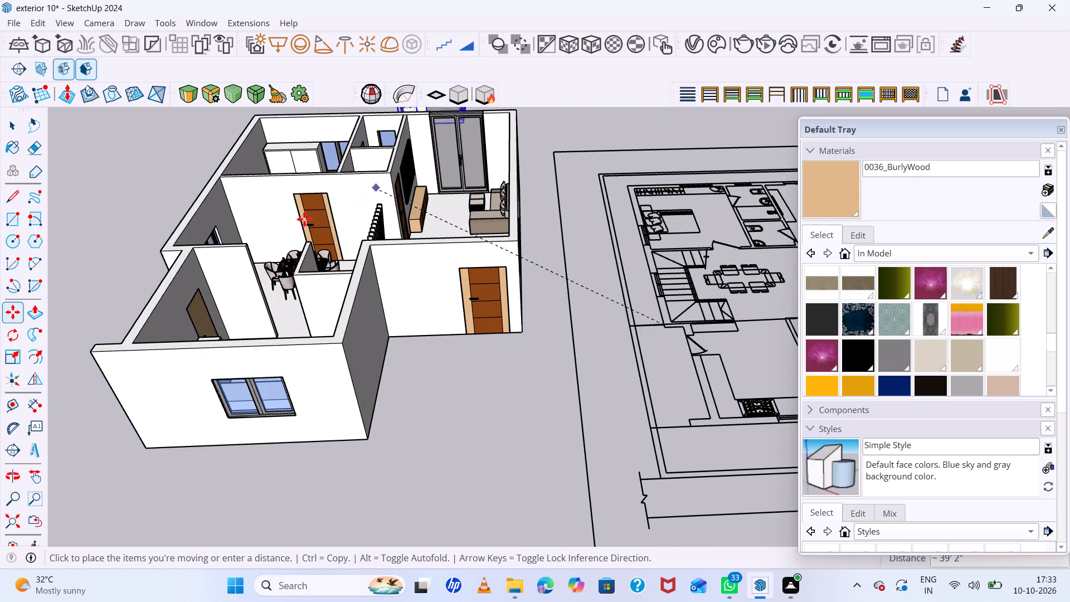
scroll(279, 250, up, 9)
scroll(241, 270, down, 2)
middle_drag(241, 270, 216, 313)
scroll(223, 308, up, 1)
scroll(223, 306, down, 11)
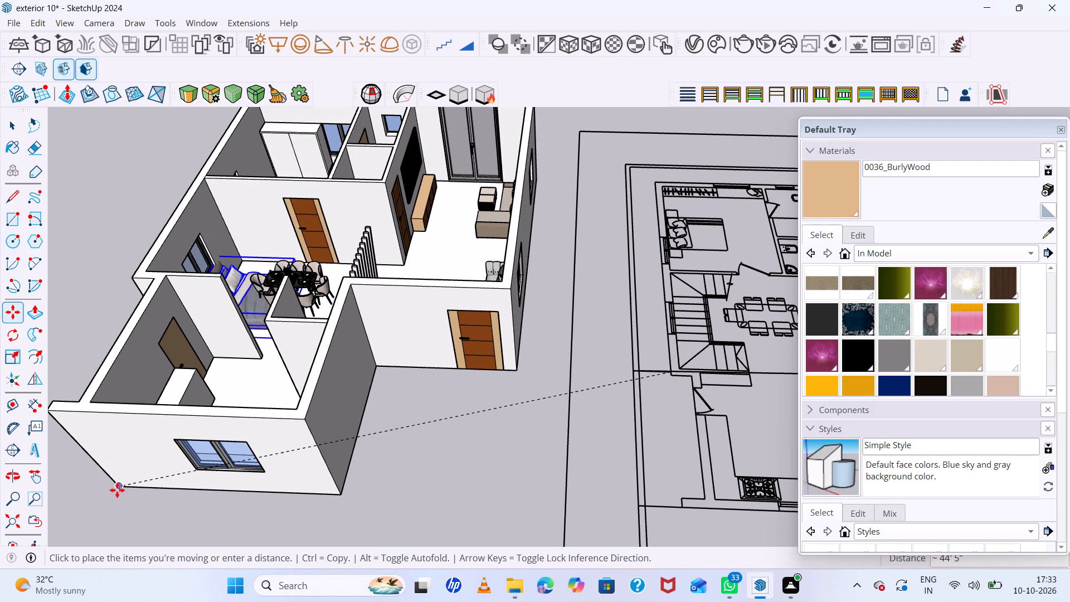
click(211, 352)
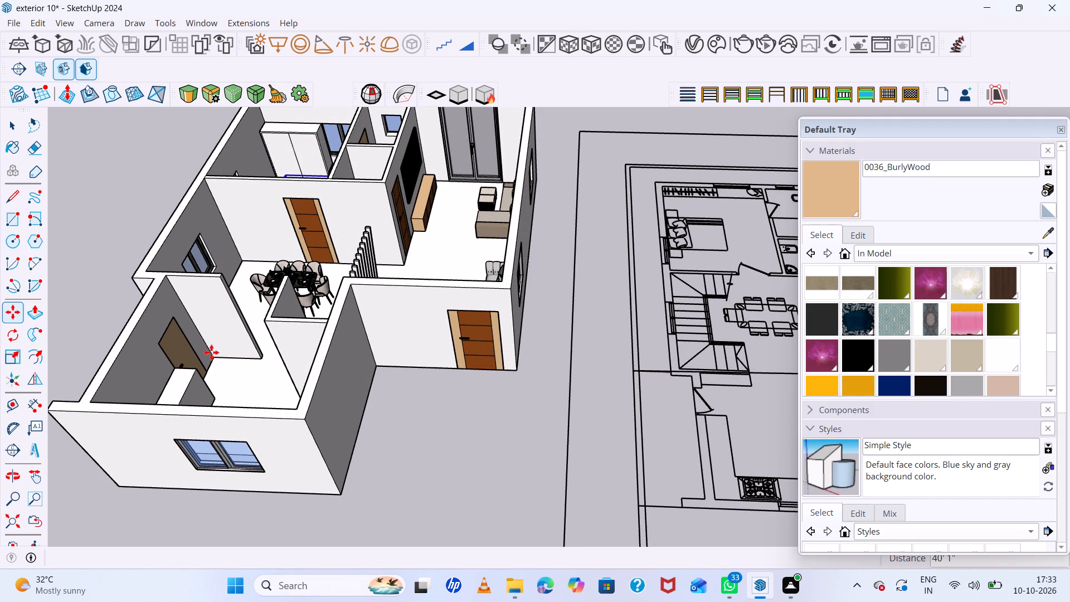
Shift the bed about 2' 5" along the red axis so its headboard sits against the bedroom's window wall.
scroll(333, 279, down, 7)
middle_drag(335, 288, 344, 397)
scroll(264, 125, up, 4)
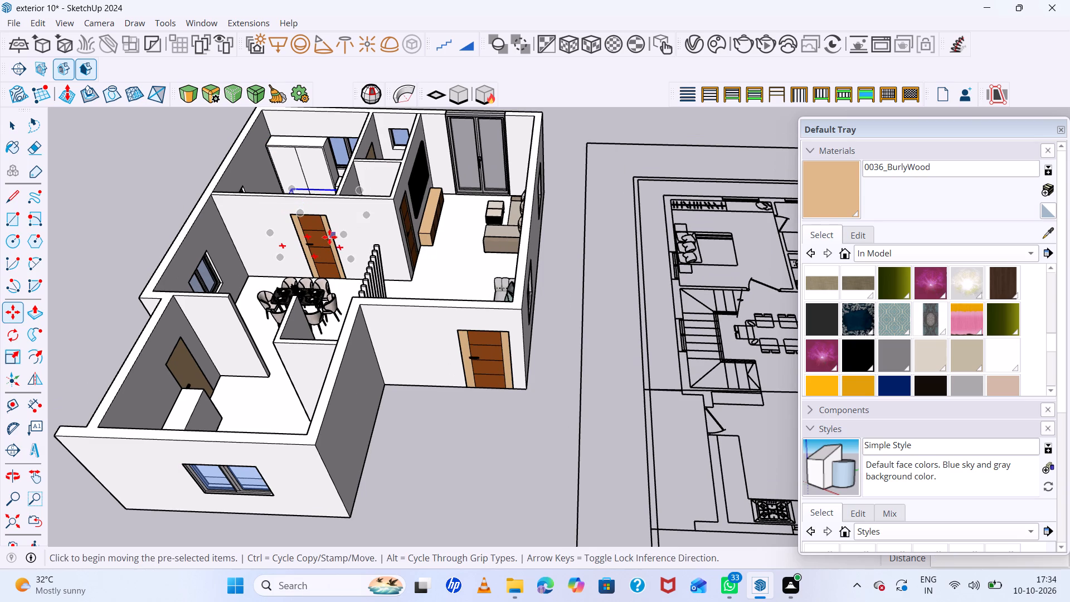
middle_drag(329, 237, 334, 379)
scroll(242, 161, up, 19)
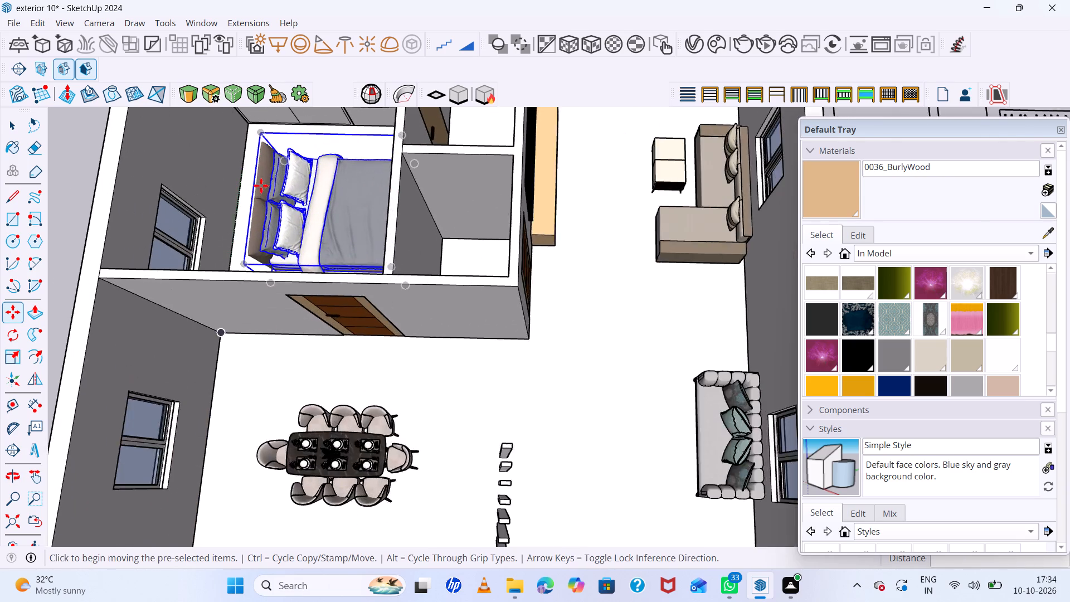
scroll(261, 186, up, 11)
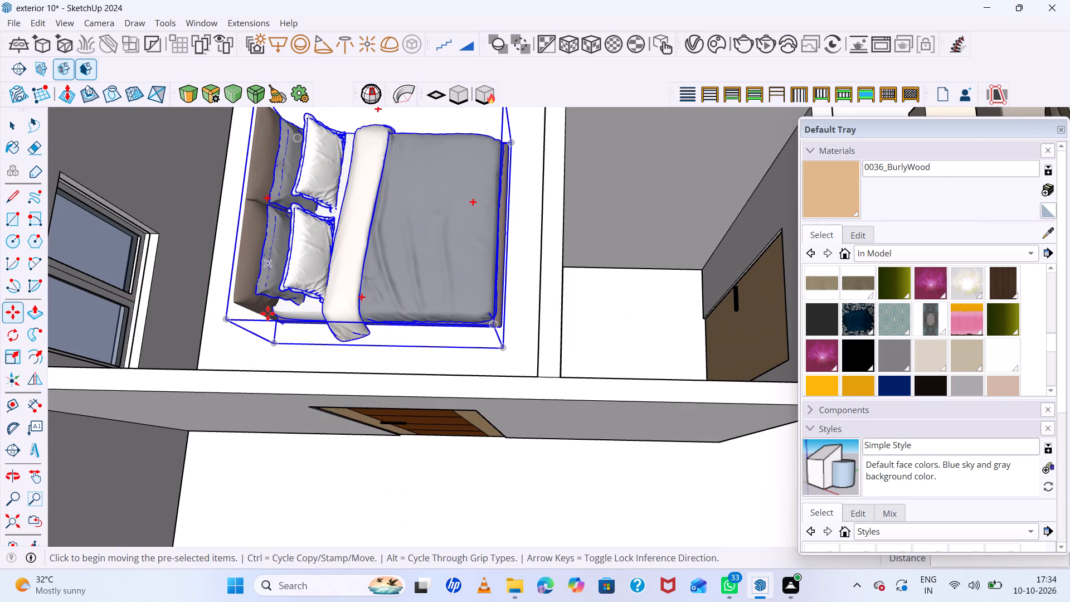
click(278, 323)
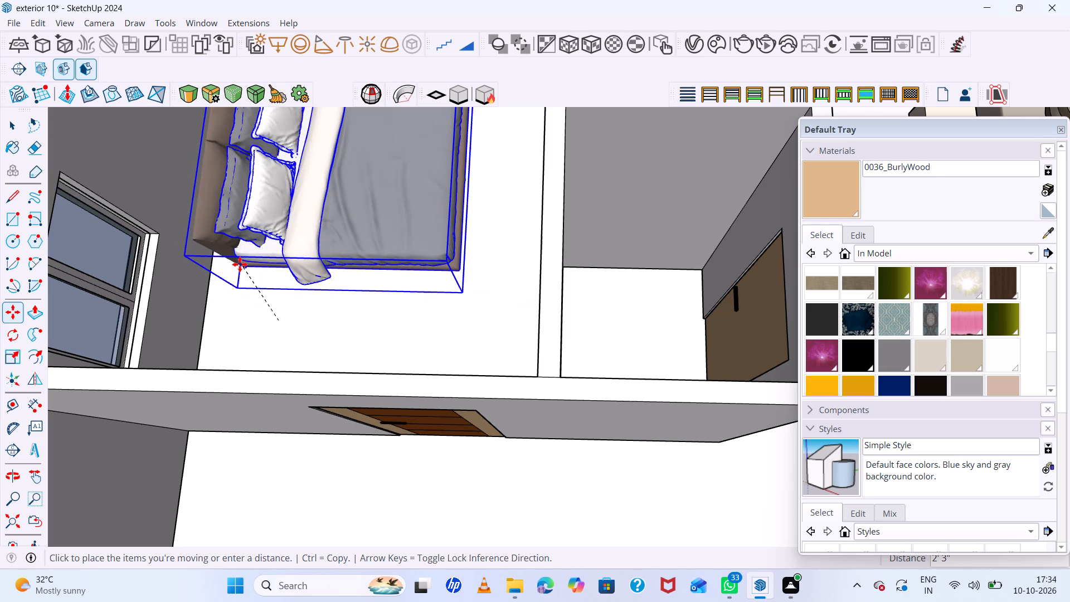
key(Left)
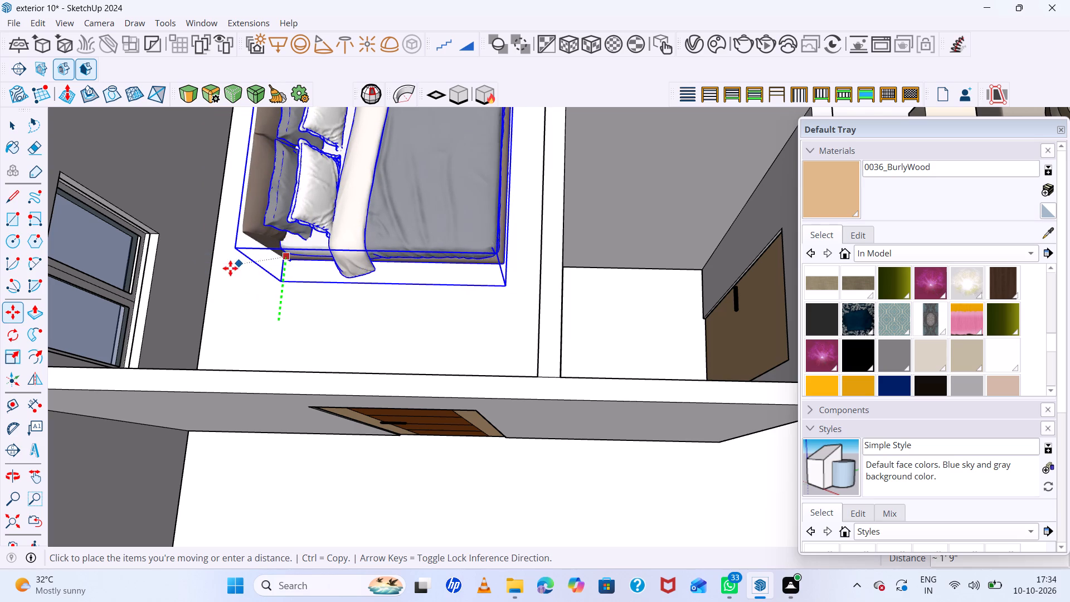
key(Right)
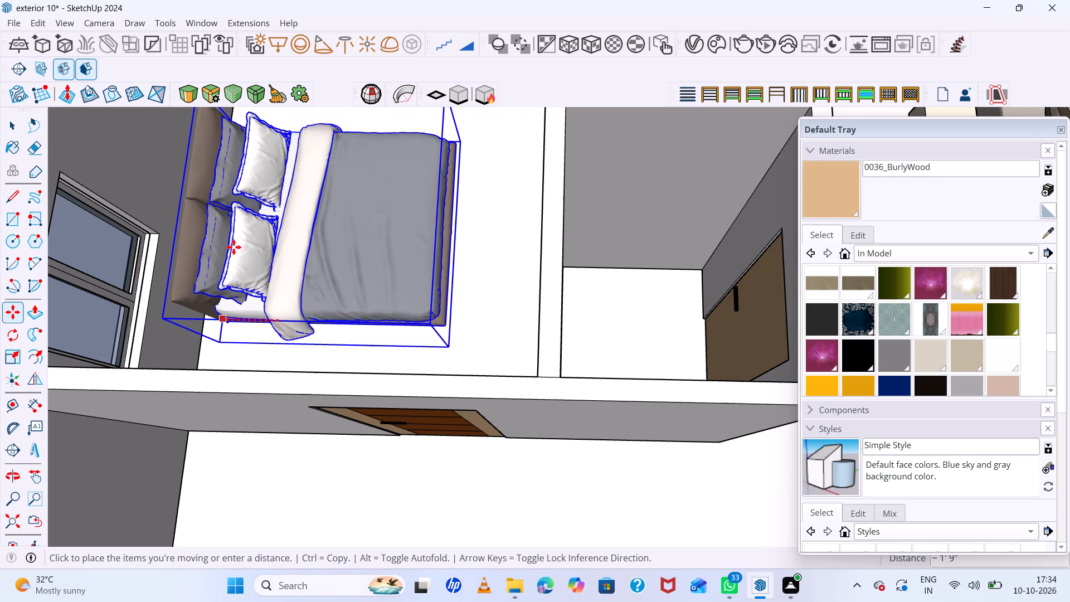
click(210, 246)
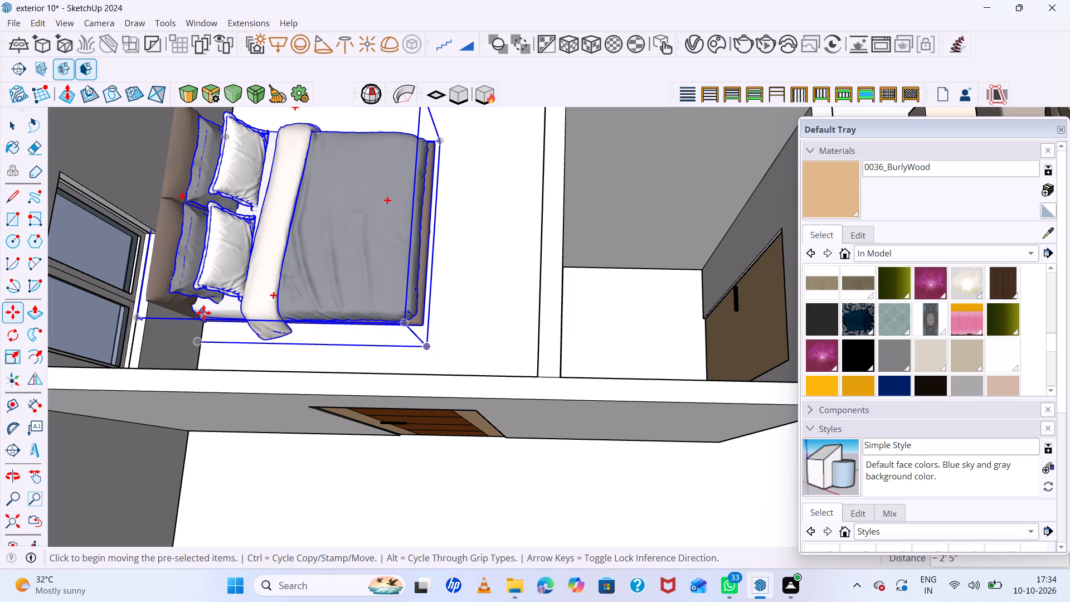
Shift the bed slightly along the green axis, away from the bedroom door wall and toward the wardrobe.
click(203, 318)
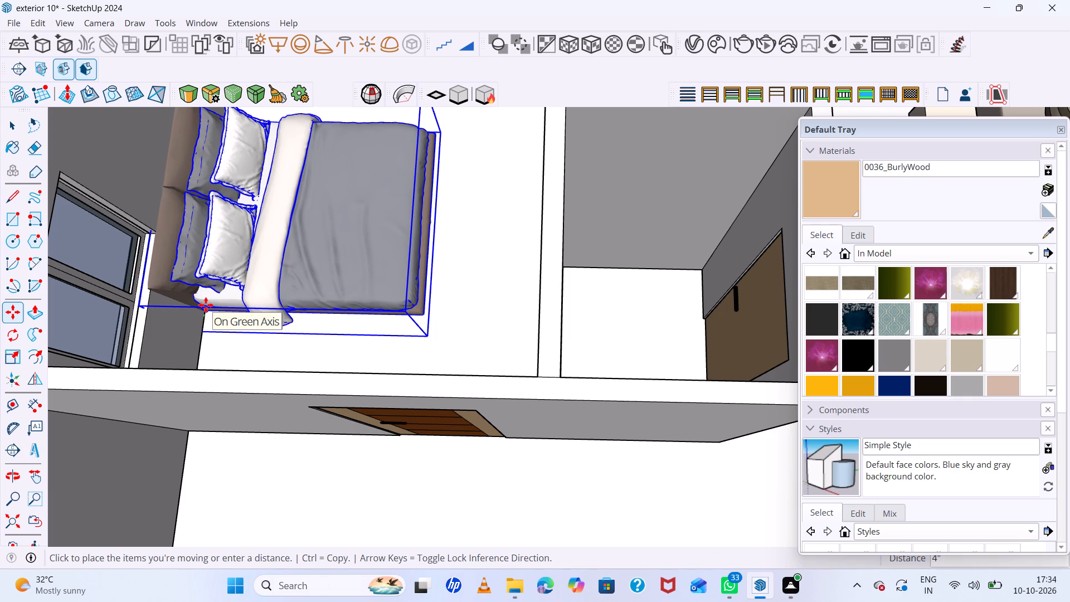
click(208, 272)
scroll(246, 339, down, 4)
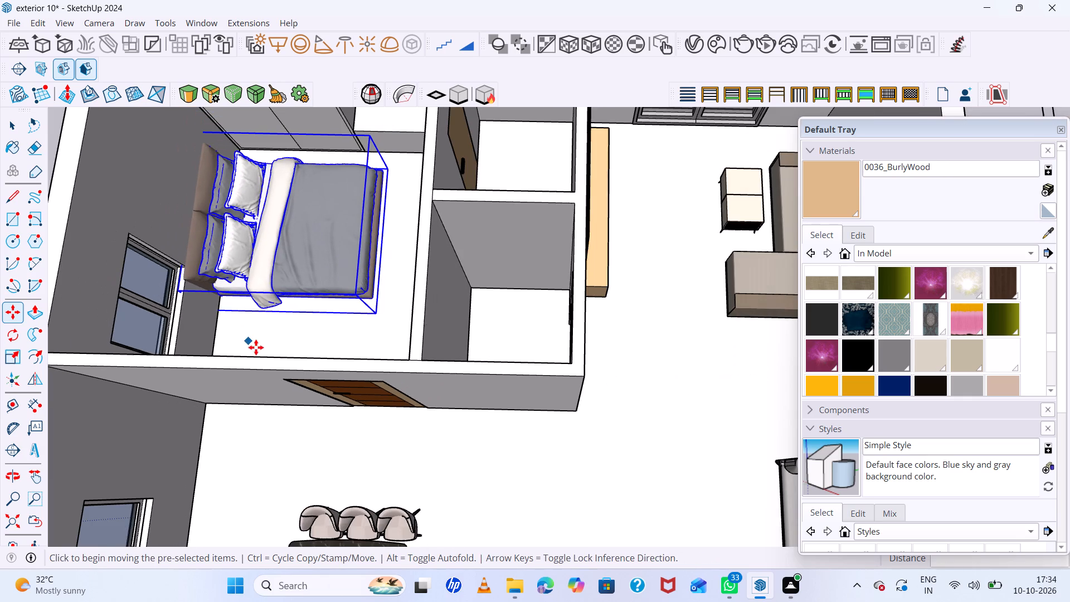
key(space)
scroll(259, 350, down, 10)
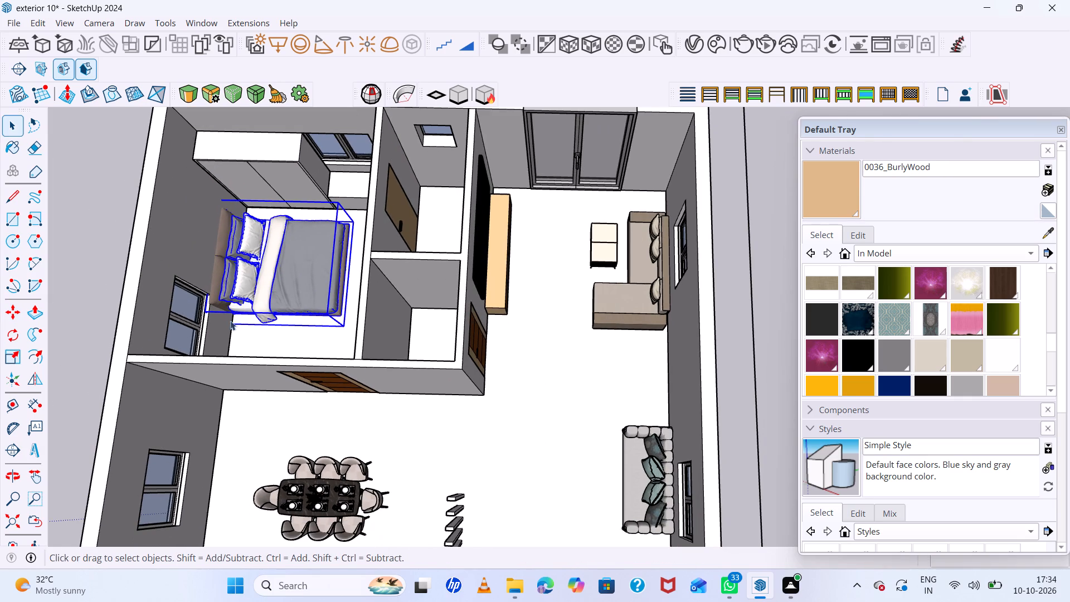
Deselect the bed and inspect the furnished bedroom, dining area and living room of the 3D house from several angles.
click(109, 232)
scroll(247, 160, down, 7)
scroll(391, 245, up, 4)
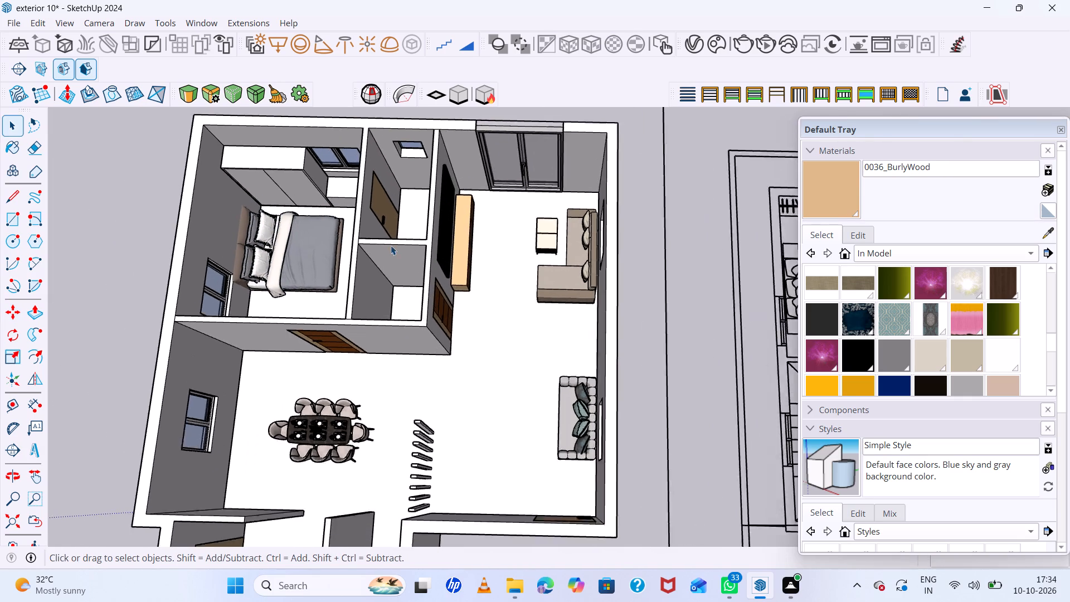
scroll(391, 245, up, 2)
middle_drag(429, 276, 498, 179)
scroll(505, 174, down, 8)
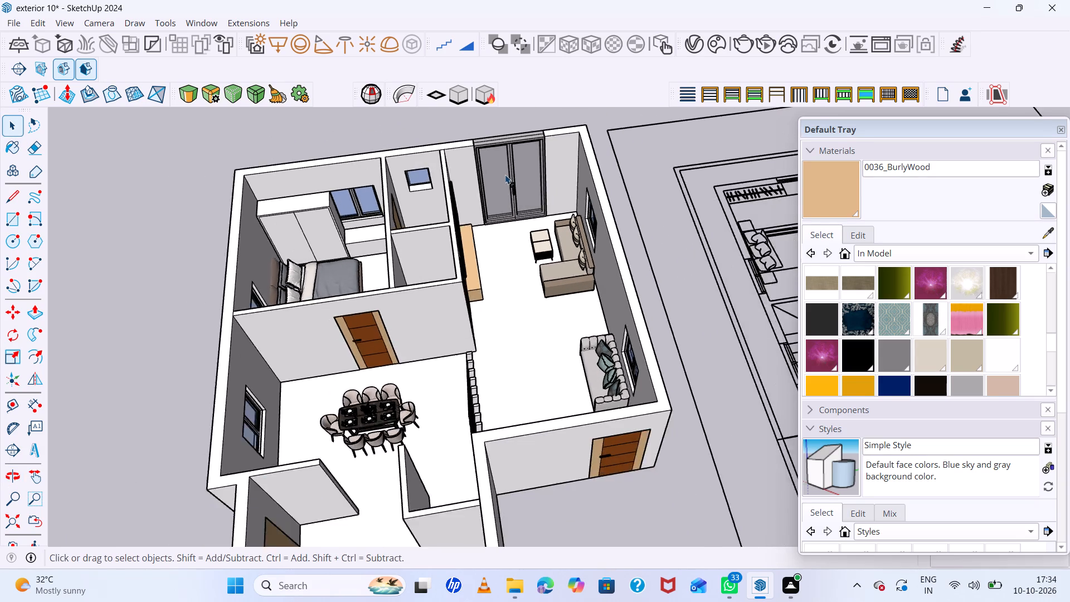
scroll(505, 174, down, 5)
scroll(614, 260, up, 4)
middle_drag(575, 249, 407, 221)
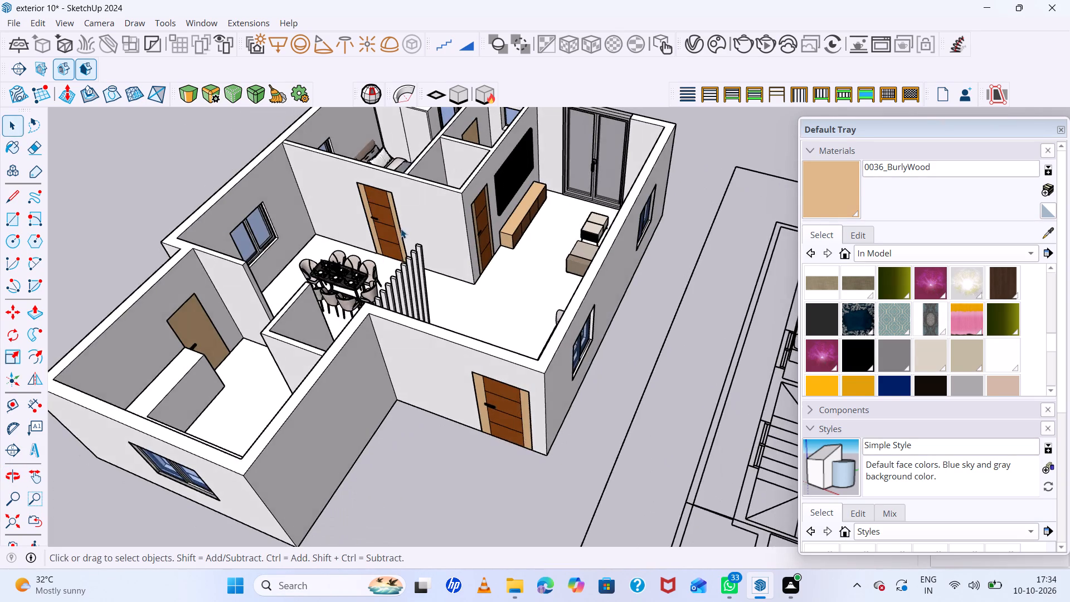
scroll(401, 229, down, 13)
scroll(439, 127, up, 15)
middle_drag(510, 201, 427, 211)
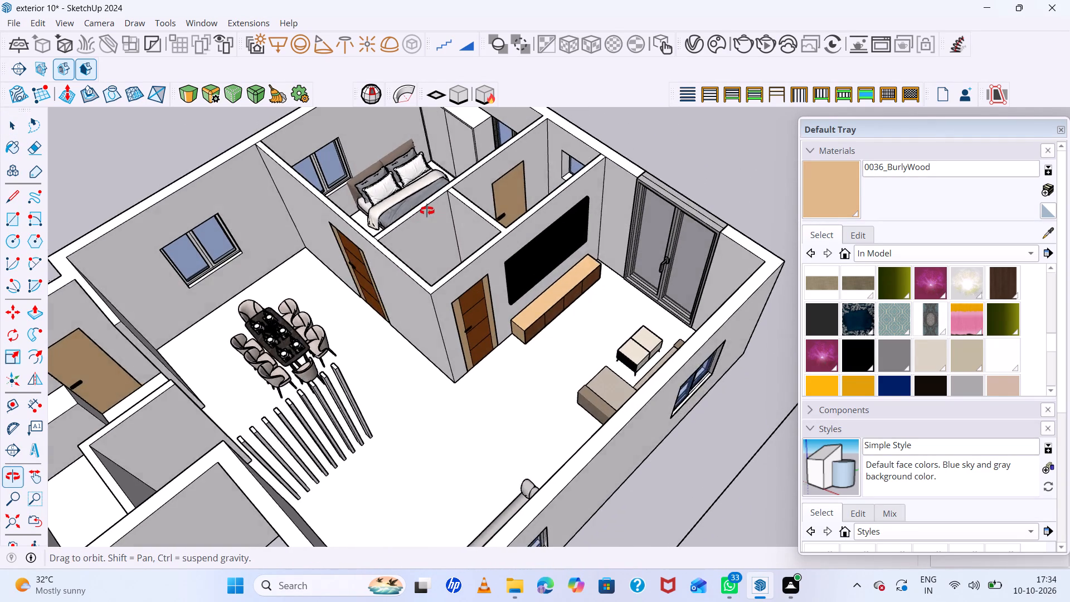
middle_drag(427, 211, 431, 198)
scroll(431, 198, up, 1)
scroll(418, 203, down, 14)
scroll(415, 292, down, 3)
middle_drag(427, 315, 485, 279)
scroll(513, 275, up, 11)
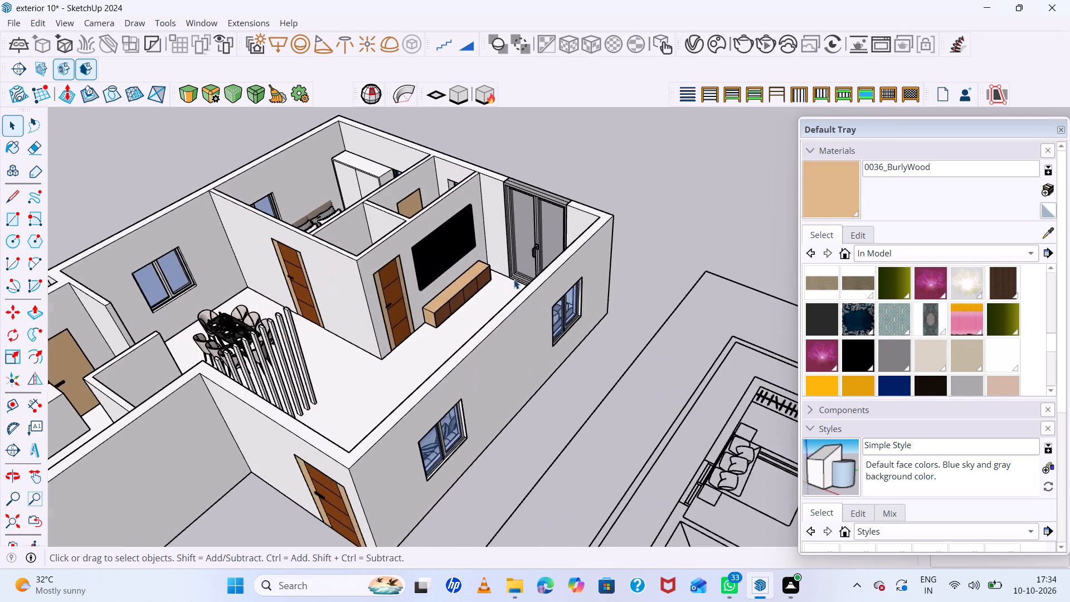
scroll(514, 279, up, 5)
middle_drag(514, 281, 621, 272)
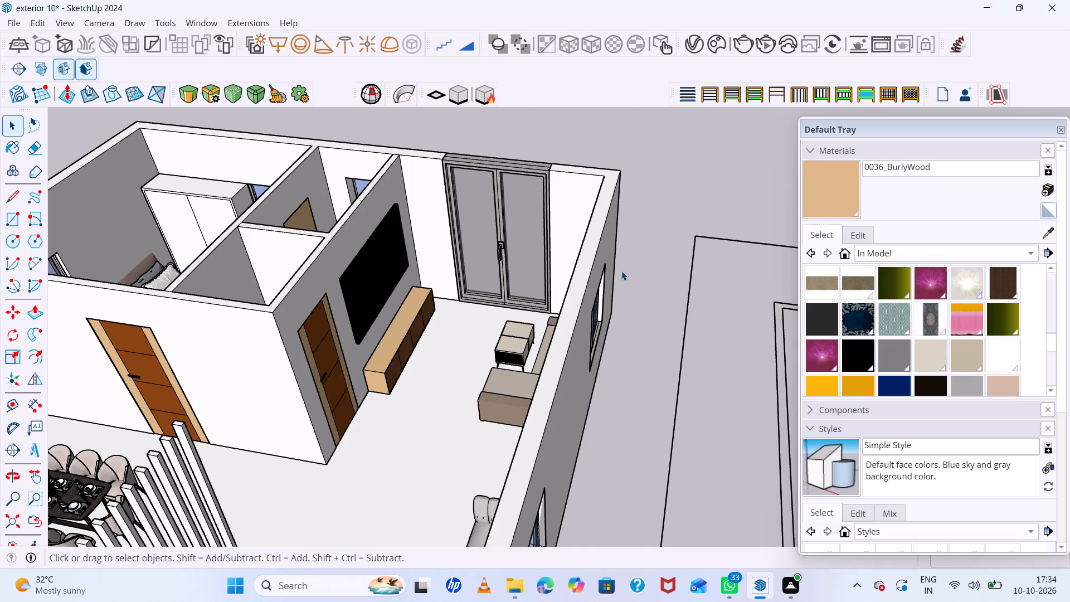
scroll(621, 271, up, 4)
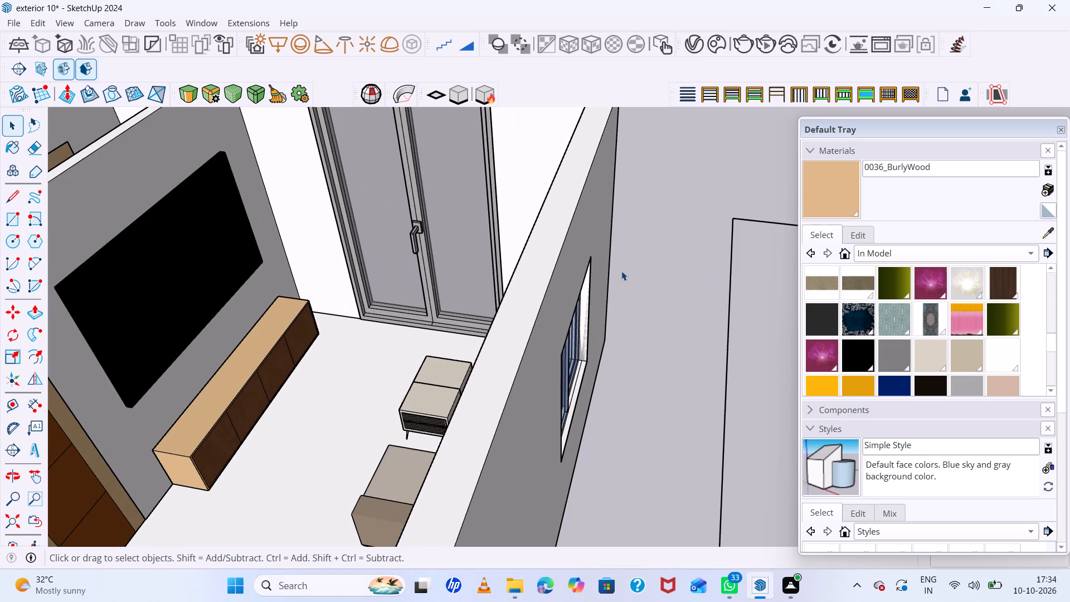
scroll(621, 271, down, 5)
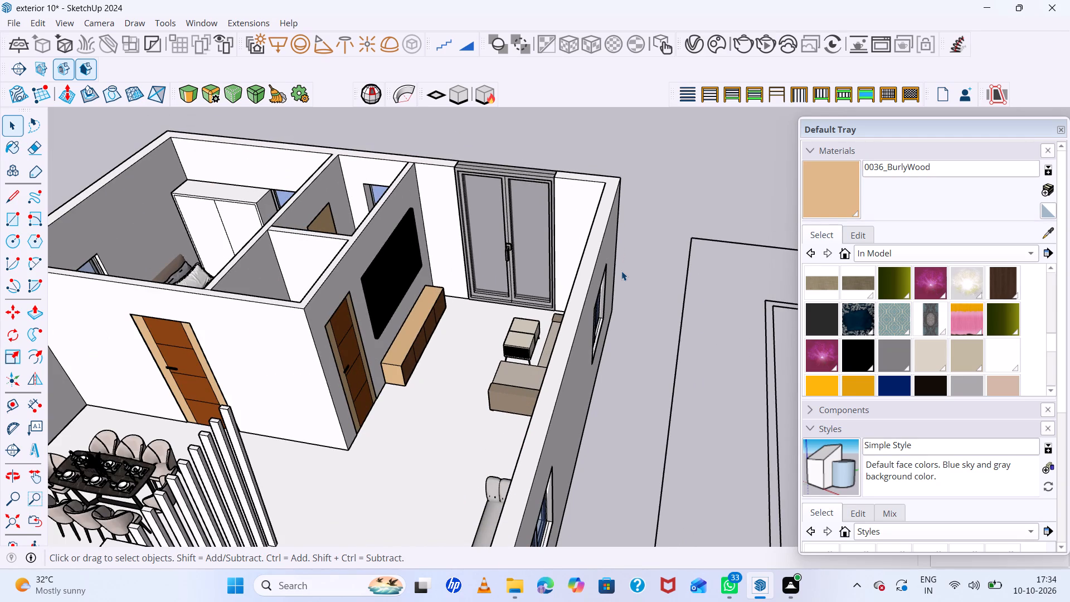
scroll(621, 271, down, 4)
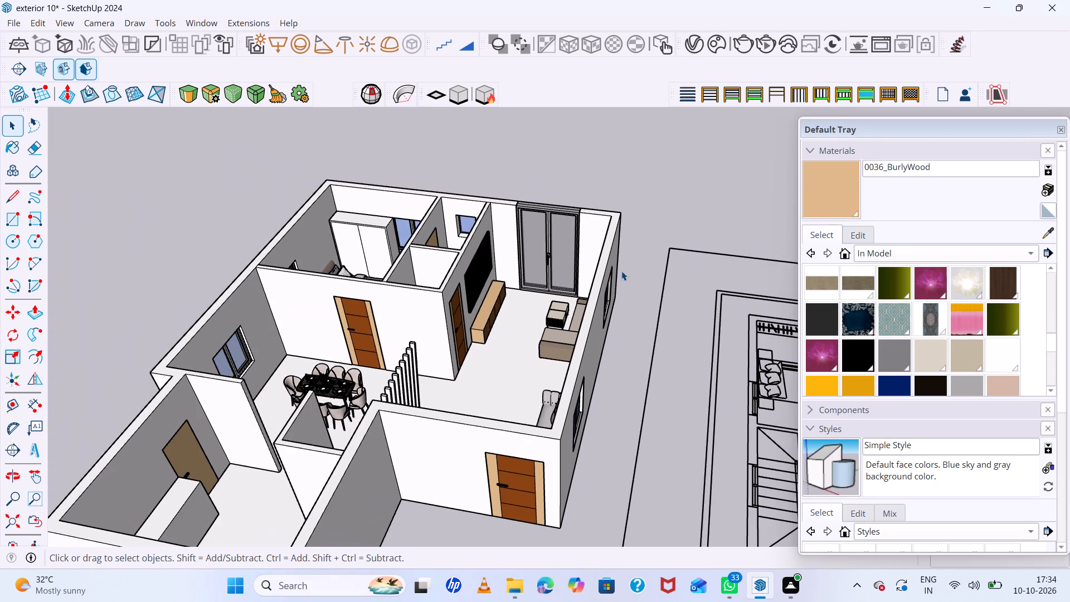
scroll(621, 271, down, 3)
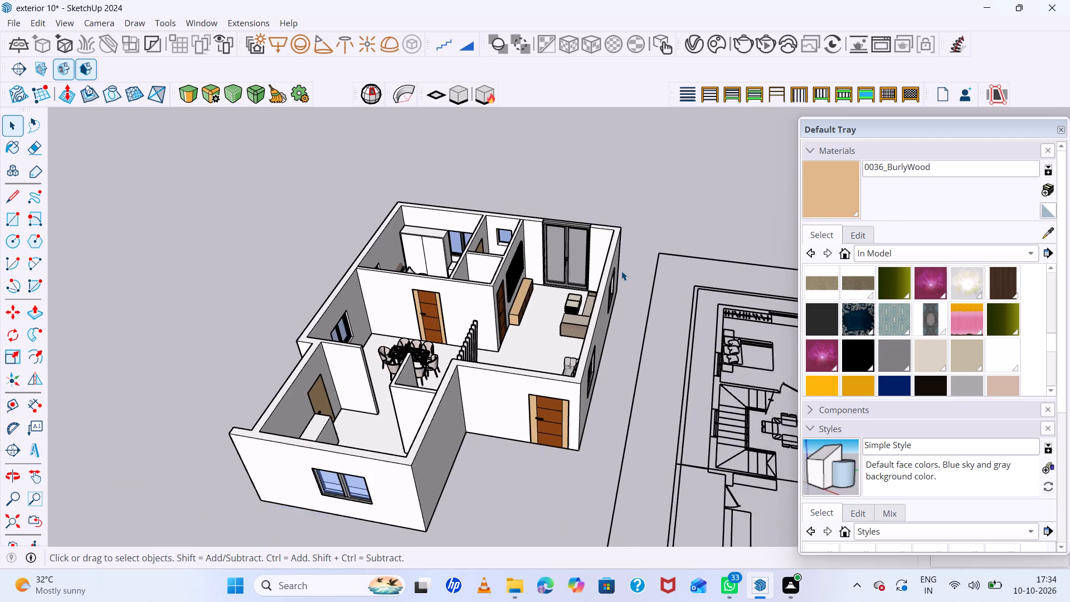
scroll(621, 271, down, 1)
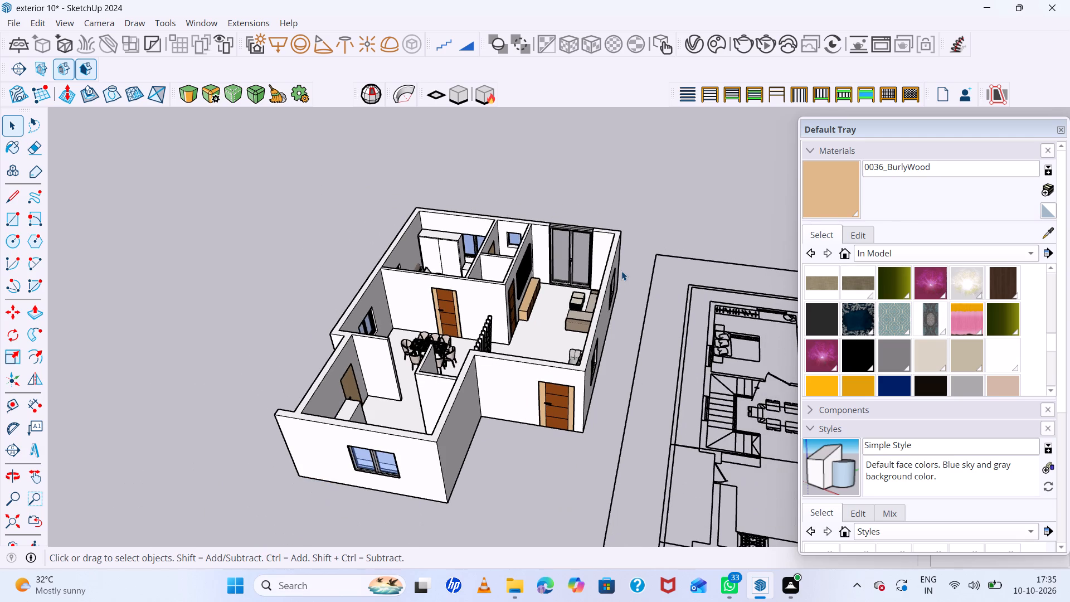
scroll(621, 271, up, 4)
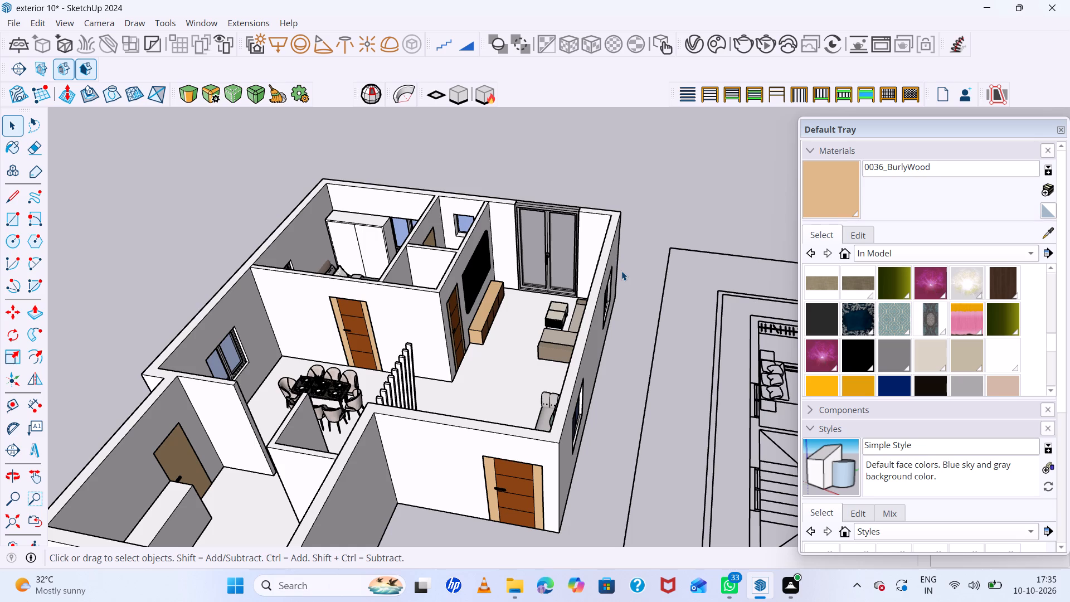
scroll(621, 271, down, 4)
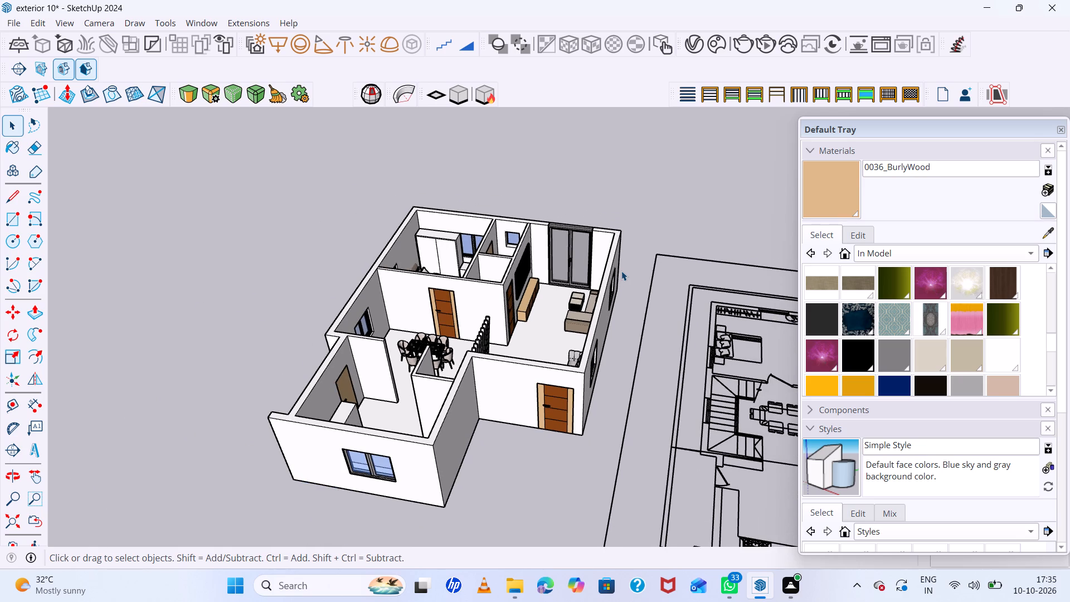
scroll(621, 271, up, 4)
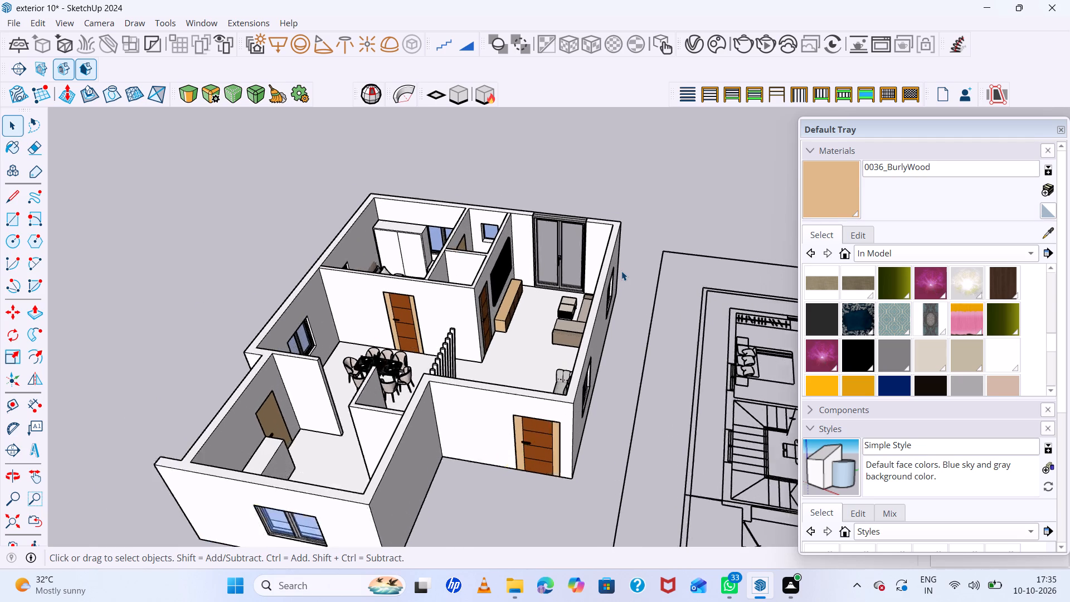
Examine the living room's sofas, table and TV unit, and check the whole house's furniture layout against the floor plan.
scroll(621, 271, up, 7)
middle_drag(576, 249, 675, 281)
scroll(675, 281, up, 1)
scroll(627, 242, down, 2)
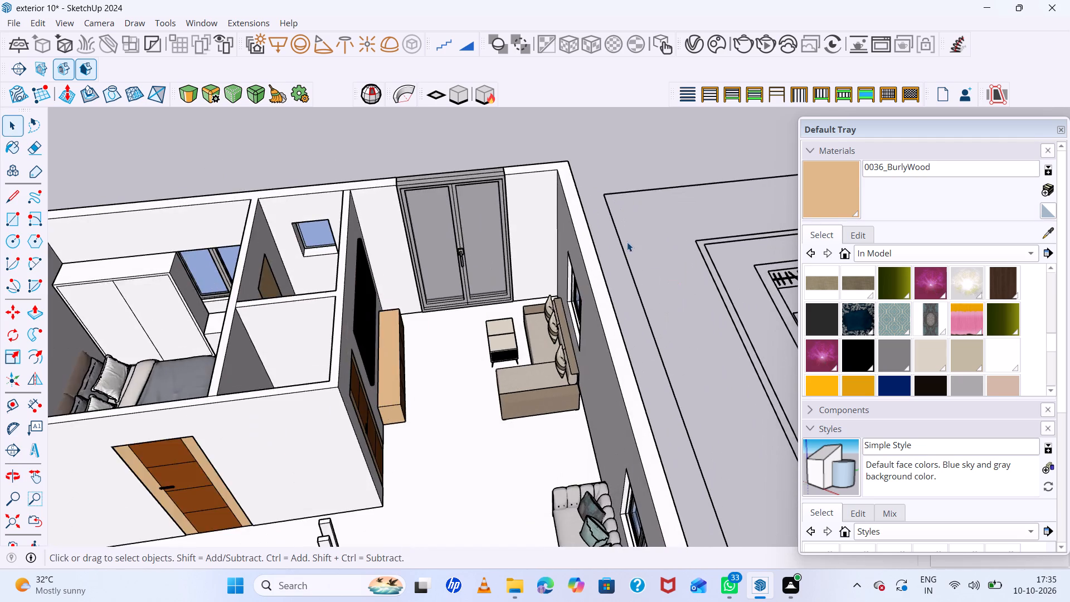
scroll(627, 242, down, 11)
scroll(531, 292, up, 6)
scroll(519, 293, down, 4)
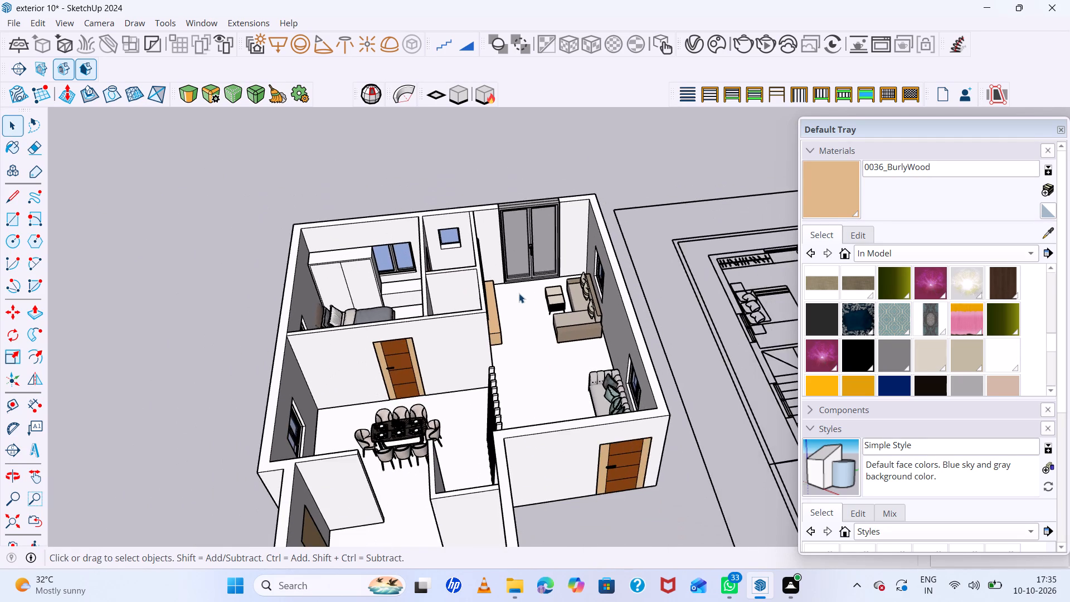
scroll(519, 293, down, 5)
middle_drag(532, 317, 432, 366)
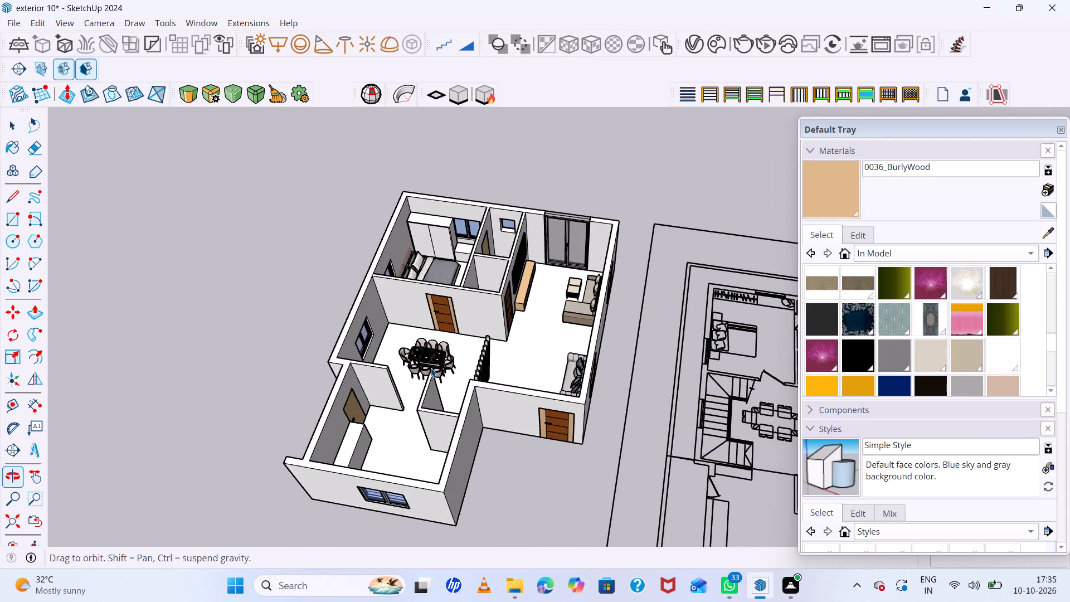
scroll(484, 363, down, 1)
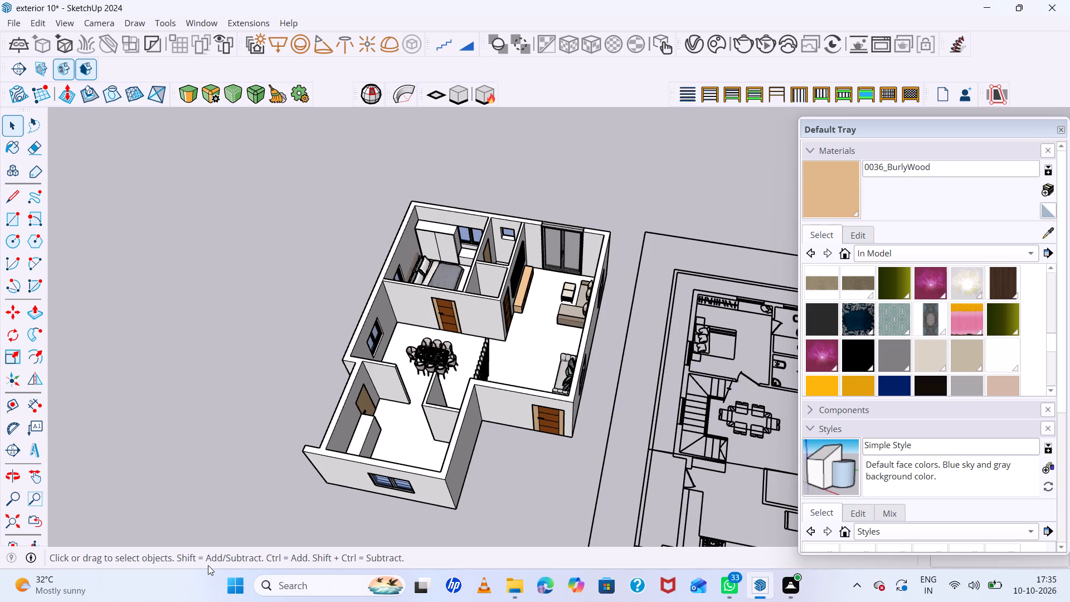
Examine the kitchen with its L-shaped counter and window, and the adjoining partition walls, from outside and above.
scroll(452, 434, up, 7)
middle_drag(478, 457, 397, 472)
scroll(390, 447, up, 7)
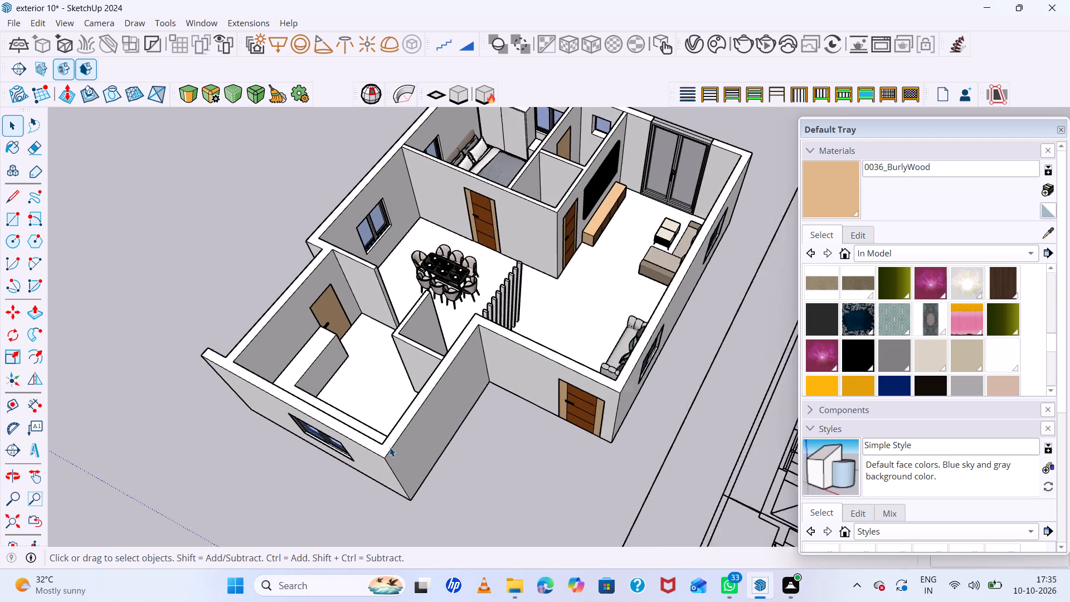
scroll(389, 447, down, 8)
middle_drag(352, 452, 337, 454)
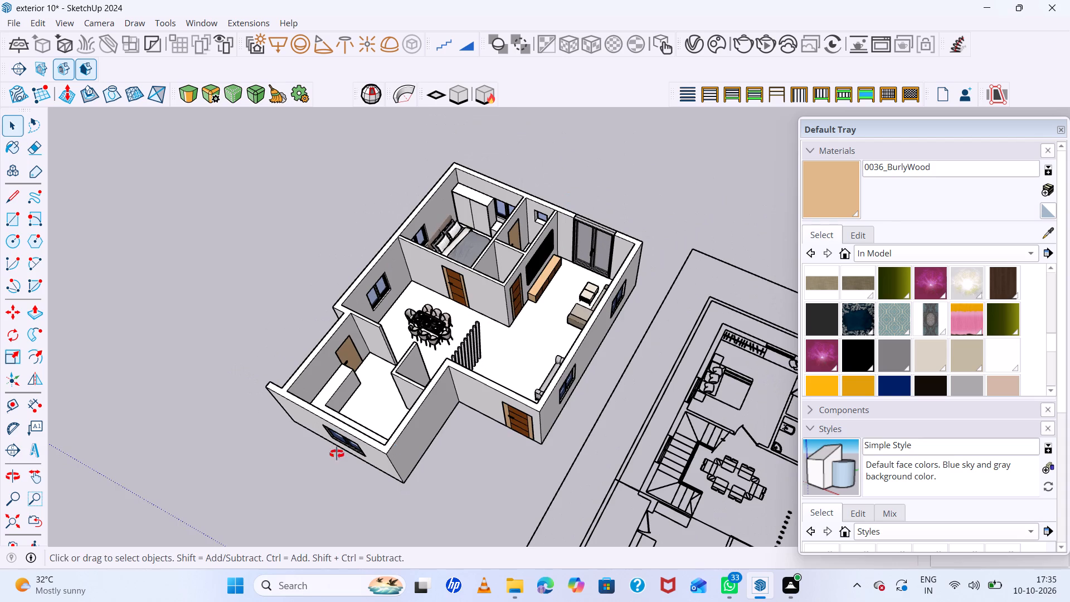
middle_drag(337, 454, 232, 467)
scroll(363, 389, up, 13)
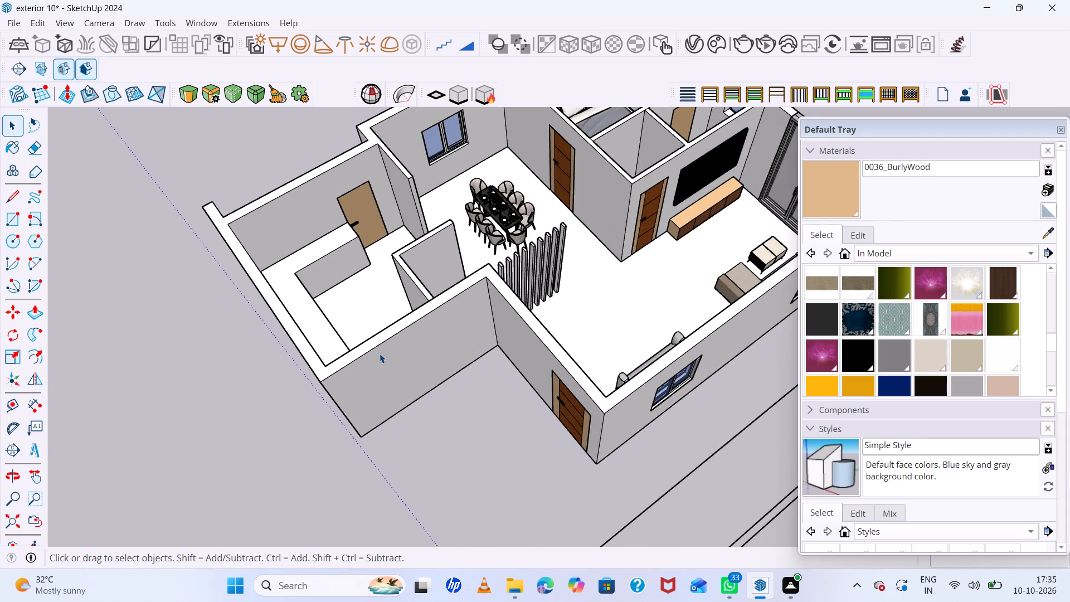
scroll(375, 356, down, 11)
middle_drag(426, 365, 352, 370)
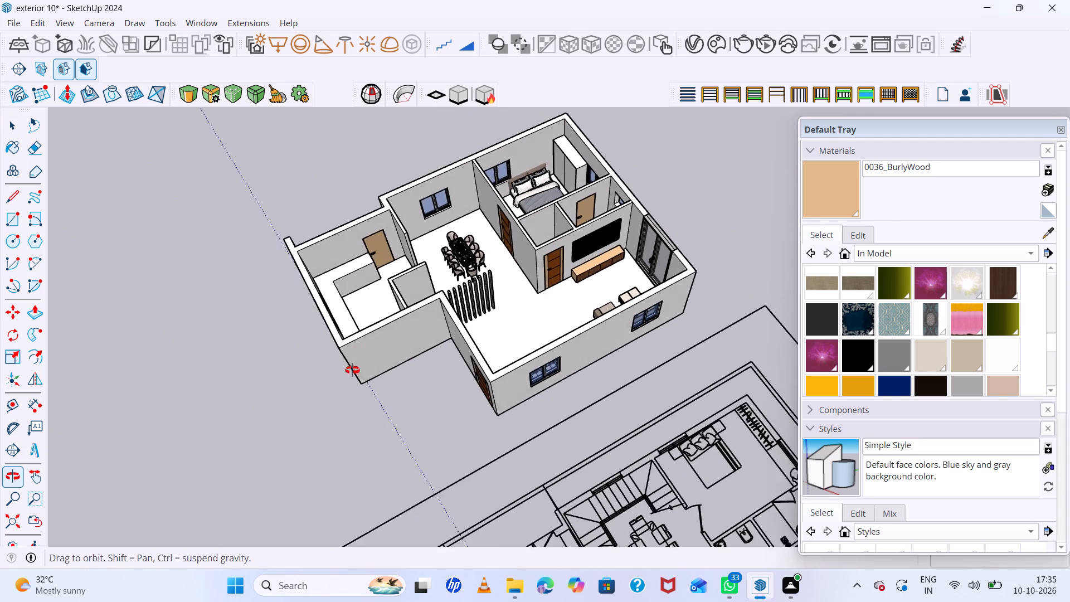
middle_drag(352, 370, 347, 373)
scroll(346, 309, up, 6)
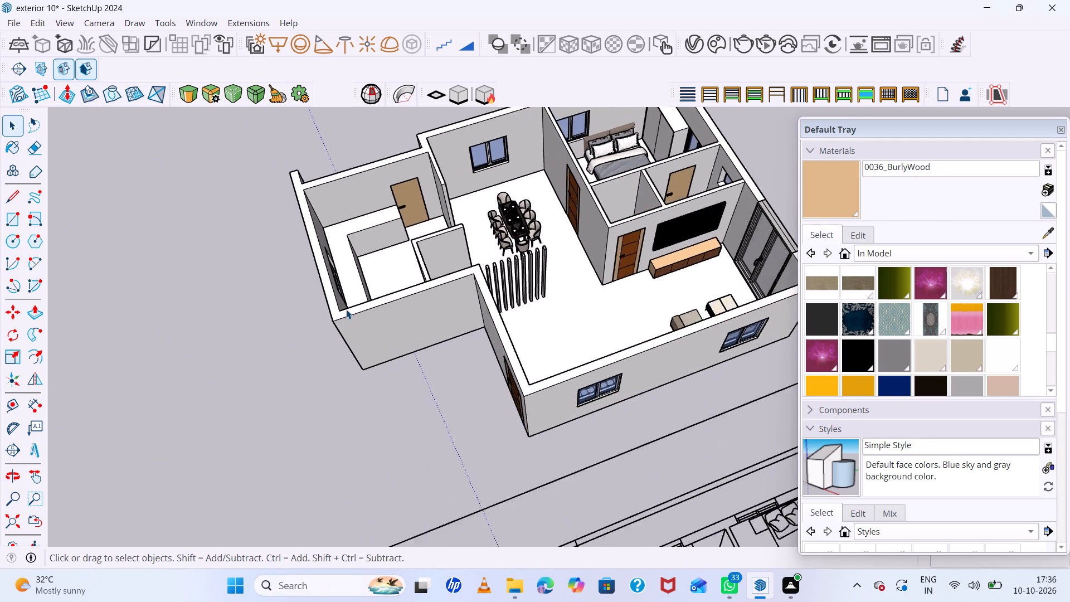
scroll(355, 309, up, 8)
scroll(349, 320, down, 3)
middle_drag(337, 354, 328, 384)
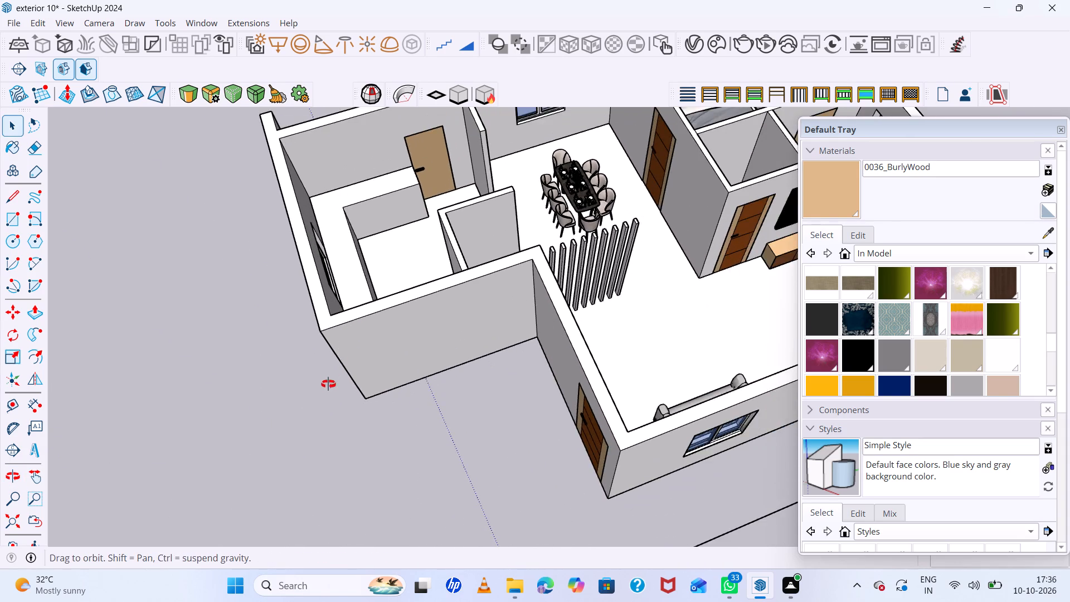
middle_drag(328, 384, 308, 452)
scroll(364, 261, up, 10)
scroll(352, 242, down, 4)
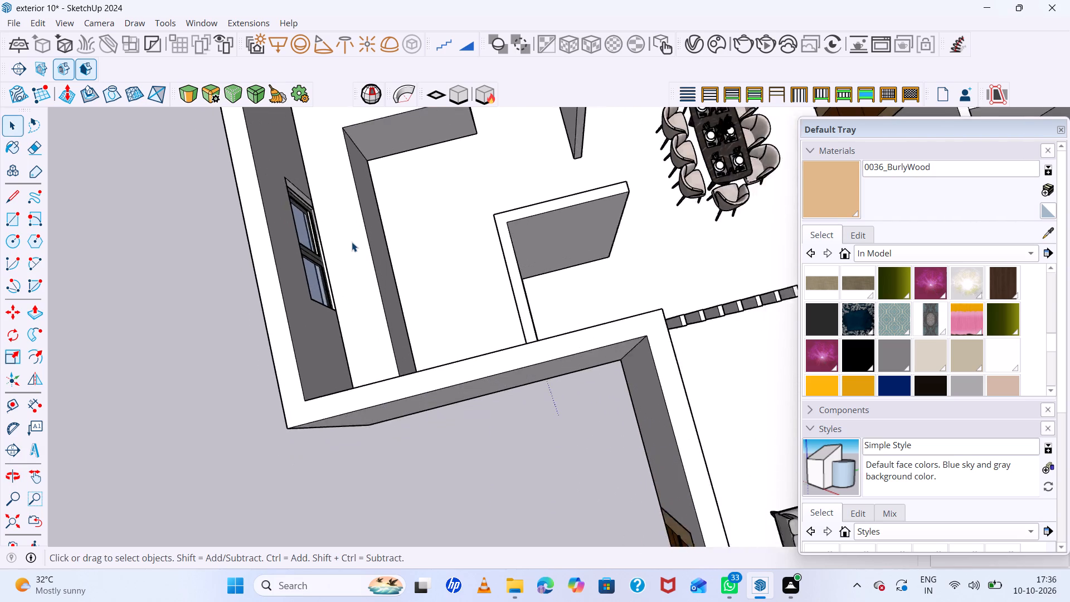
scroll(352, 242, down, 9)
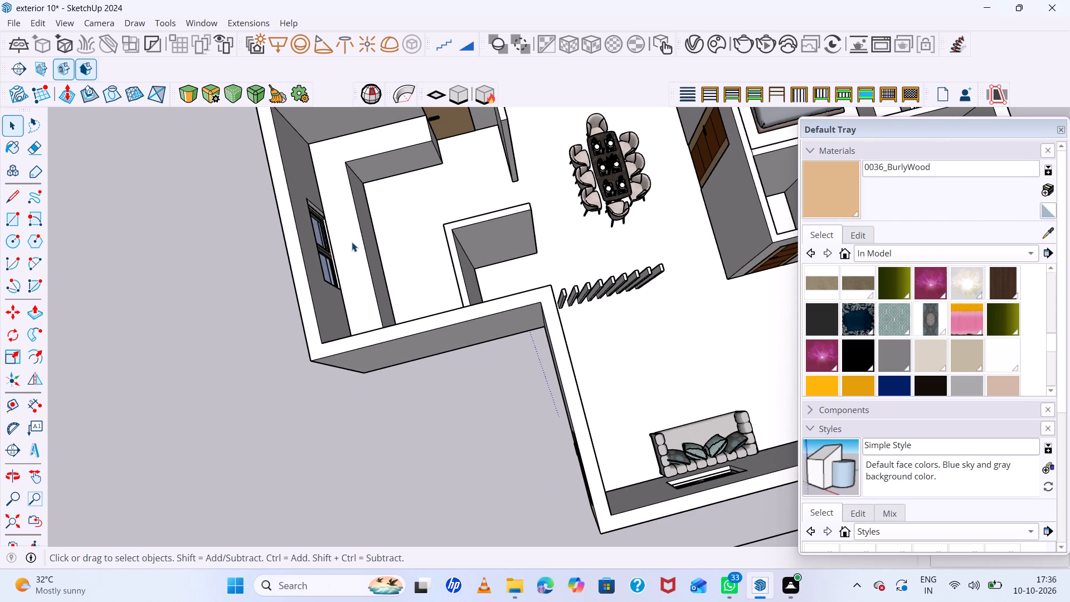
scroll(352, 242, down, 5)
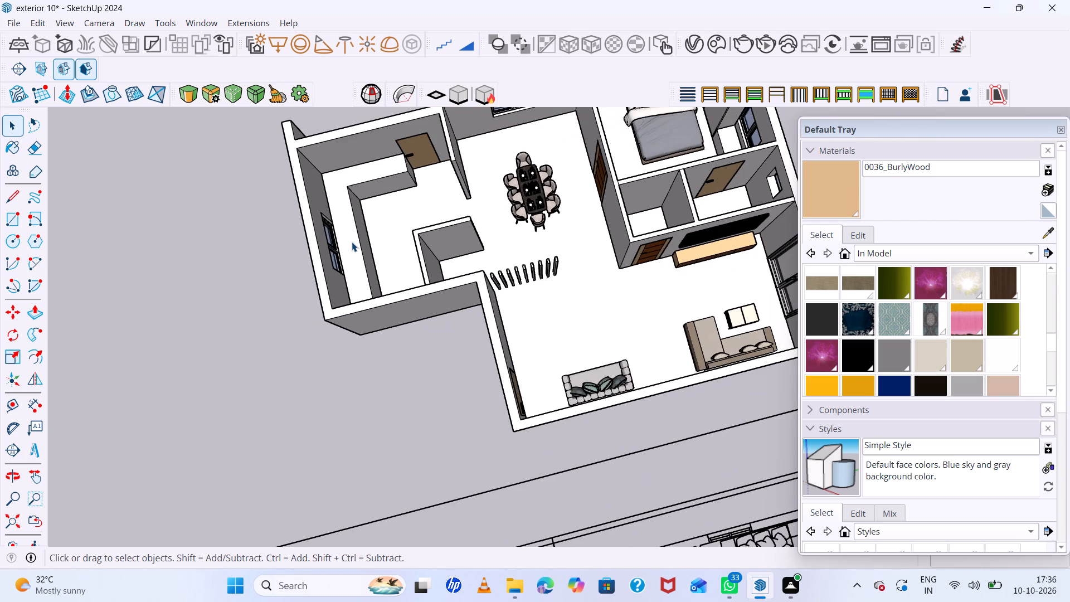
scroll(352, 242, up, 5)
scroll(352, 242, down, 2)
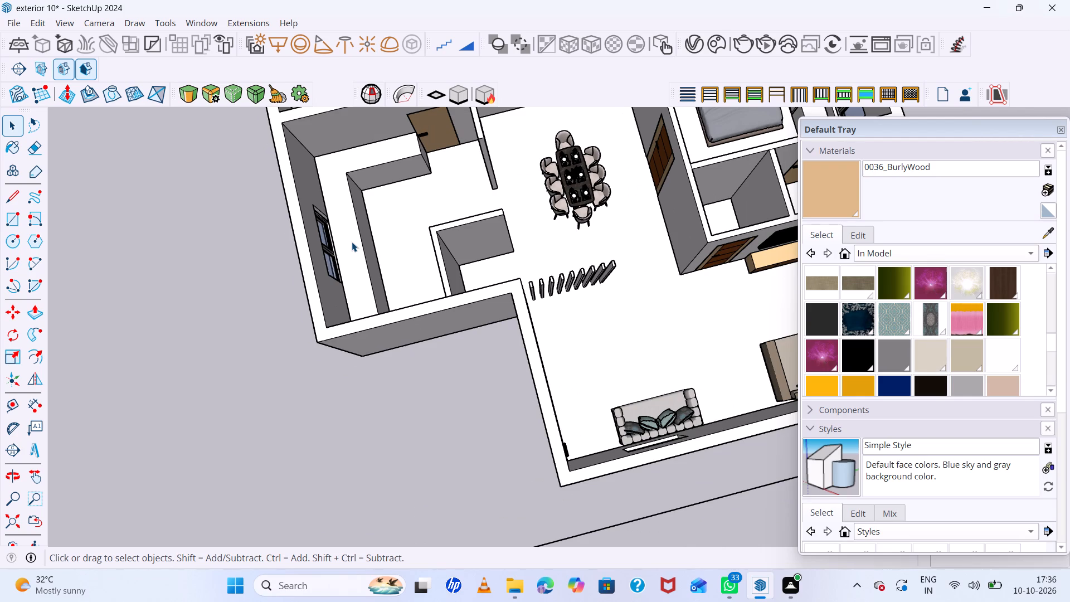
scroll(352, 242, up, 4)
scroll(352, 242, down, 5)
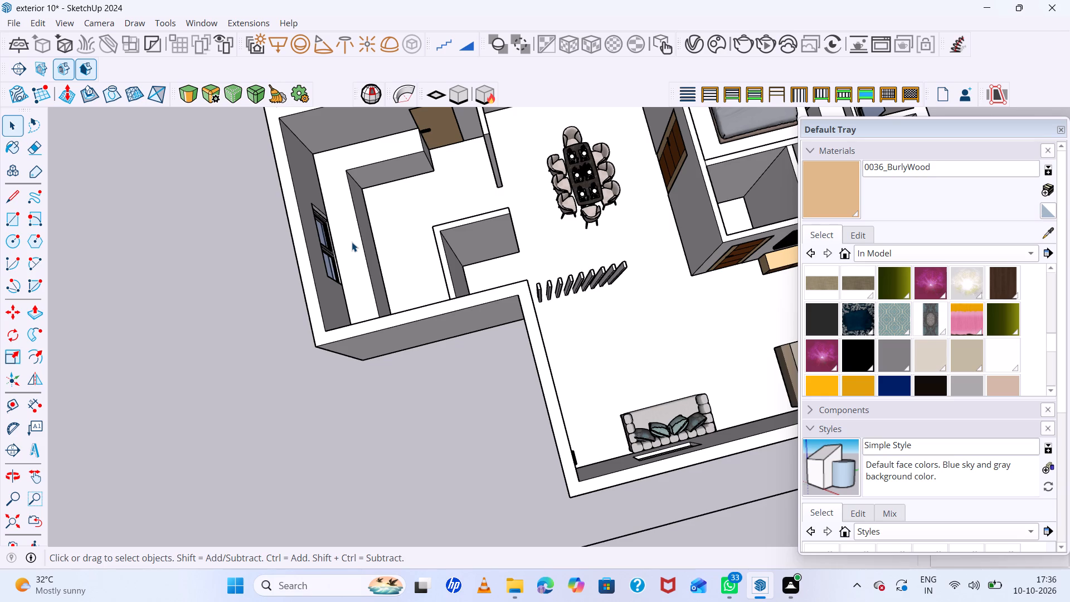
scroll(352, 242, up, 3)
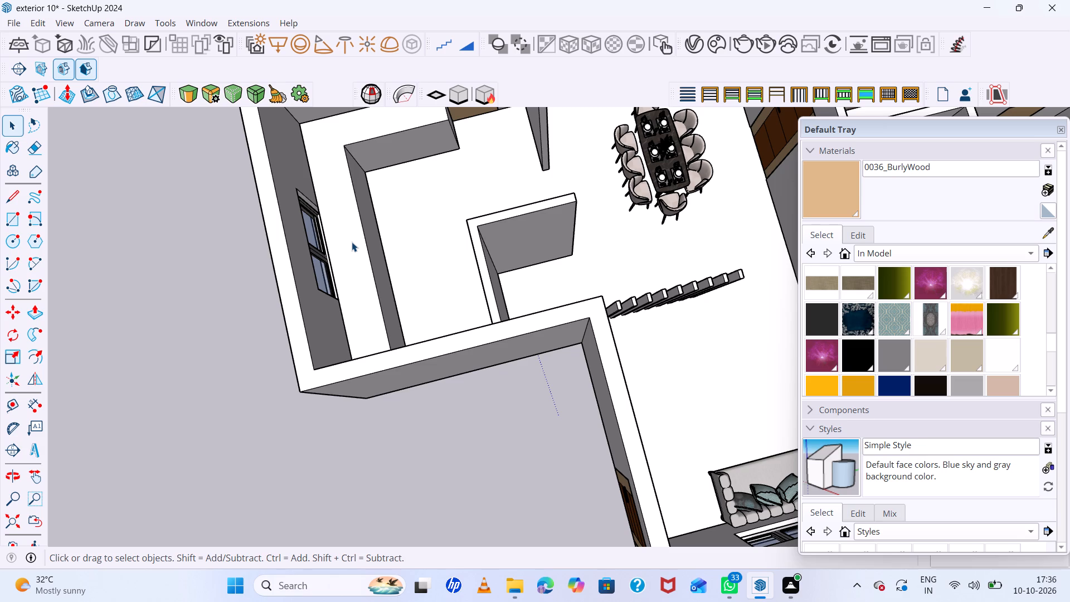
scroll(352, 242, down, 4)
Review the house beside the floor plan, and inspect the bedroom, the small rooms next to it and the TV wall.
middle_drag(352, 242, 259, 241)
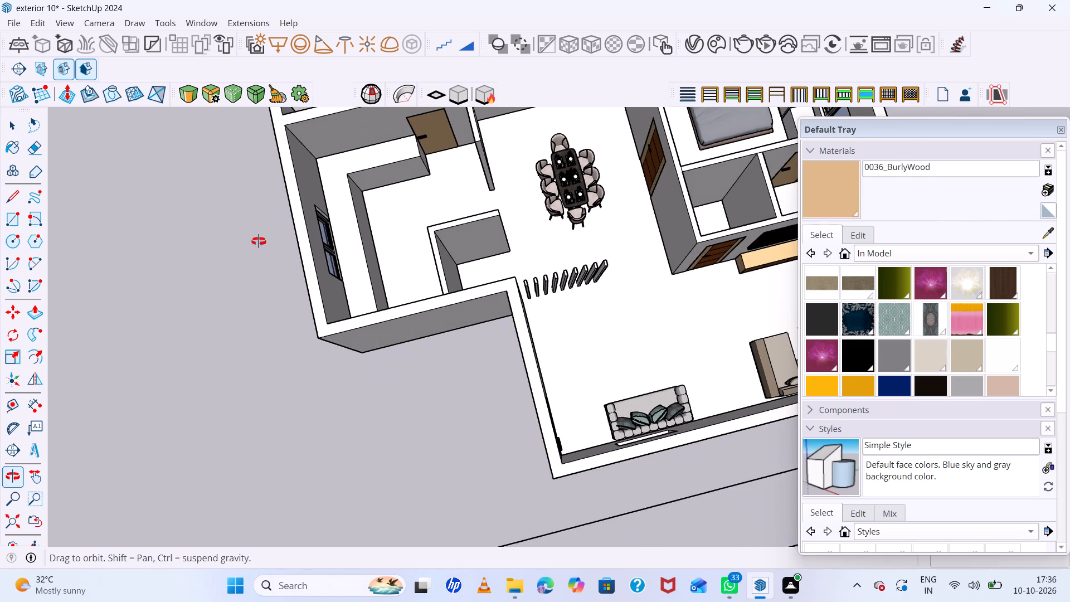
middle_drag(259, 241, 223, 241)
scroll(223, 241, down, 13)
middle_drag(342, 306, 348, 309)
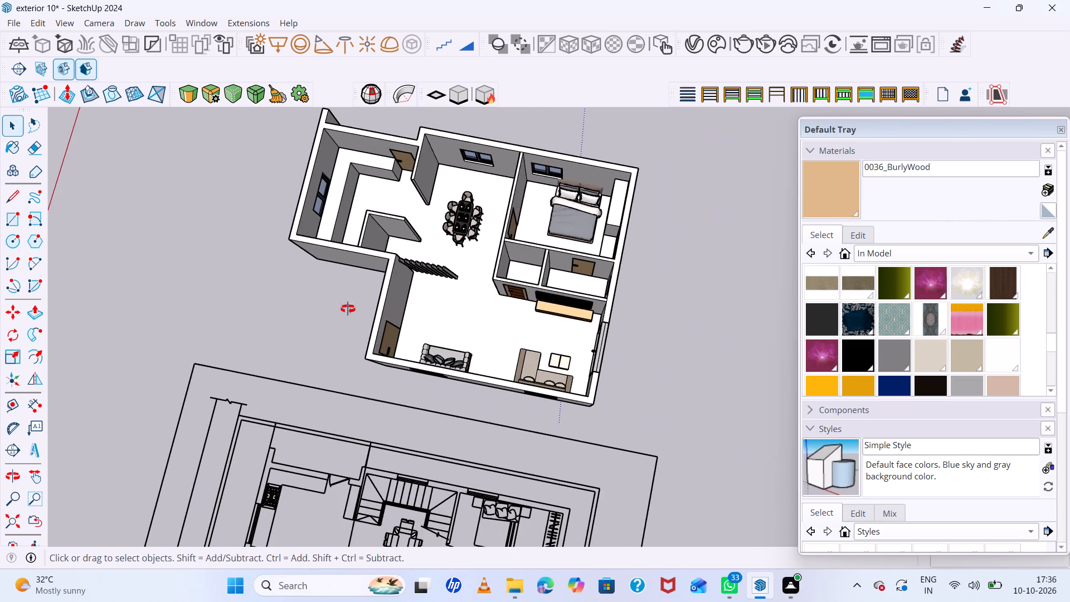
middle_drag(348, 309, 445, 332)
scroll(483, 303, up, 20)
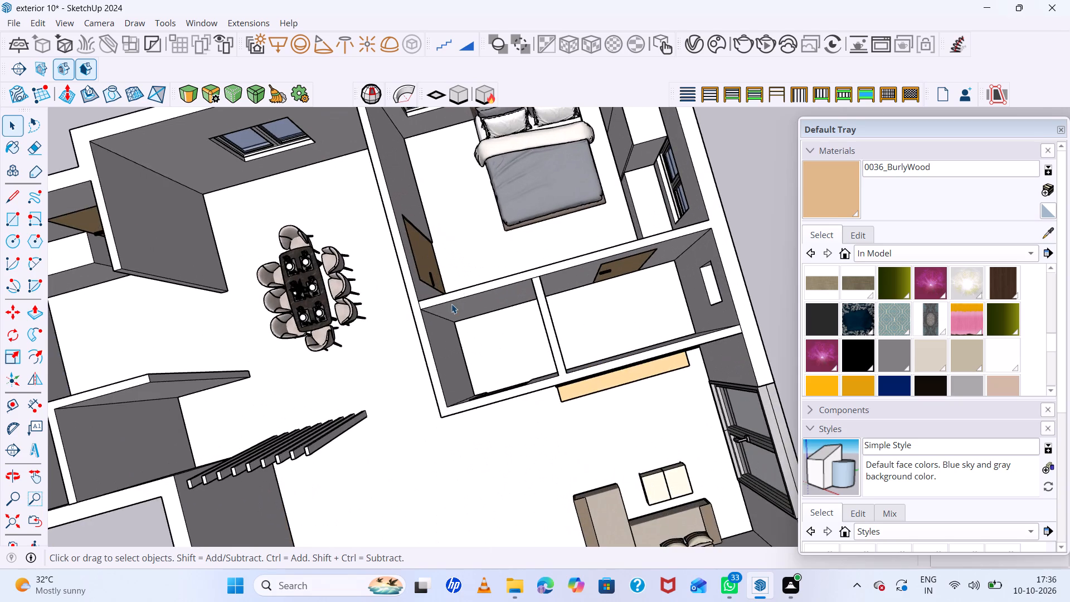
scroll(451, 304, up, 1)
scroll(451, 304, down, 6)
middle_drag(531, 383, 556, 265)
scroll(543, 310, down, 7)
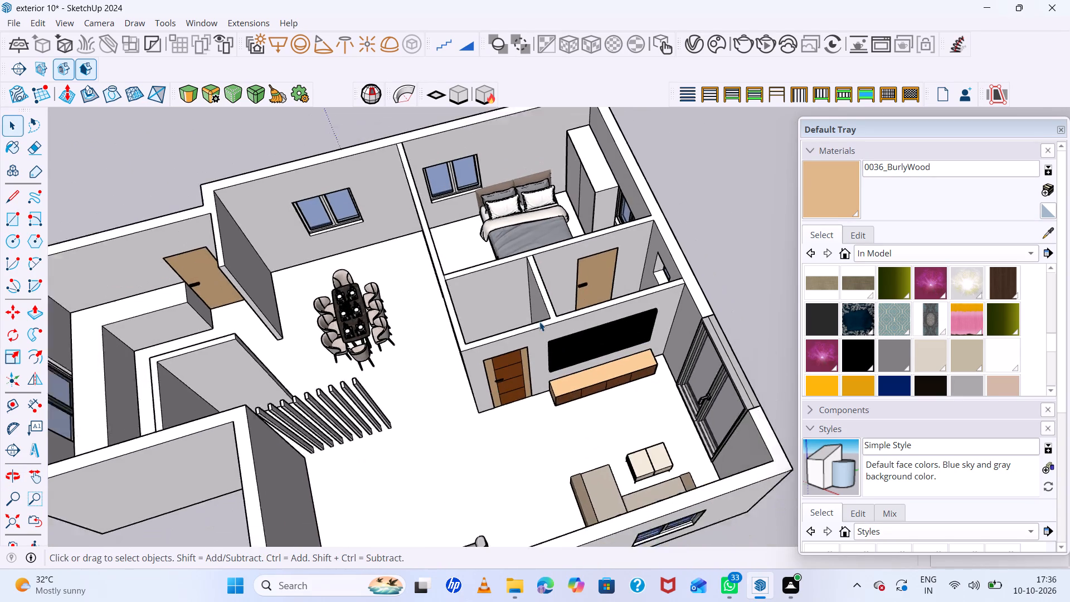
Open 3D Warehouse from the house model and search it for "toilet".
scroll(539, 322, down, 6)
middle_drag(563, 399, 577, 323)
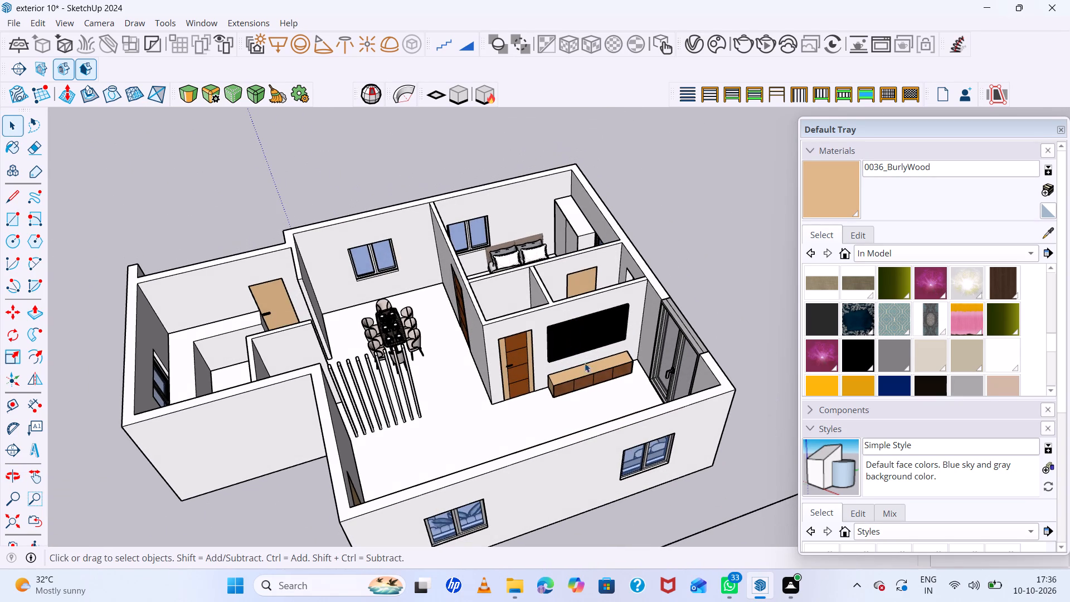
scroll(592, 368, down, 10)
middle_drag(592, 368, 622, 351)
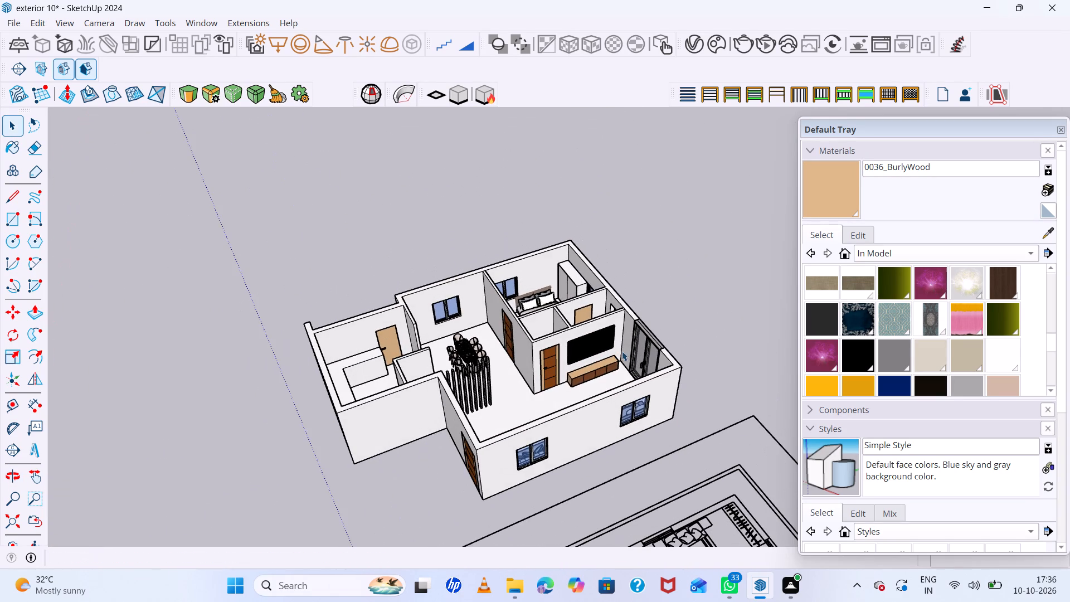
click(205, 22)
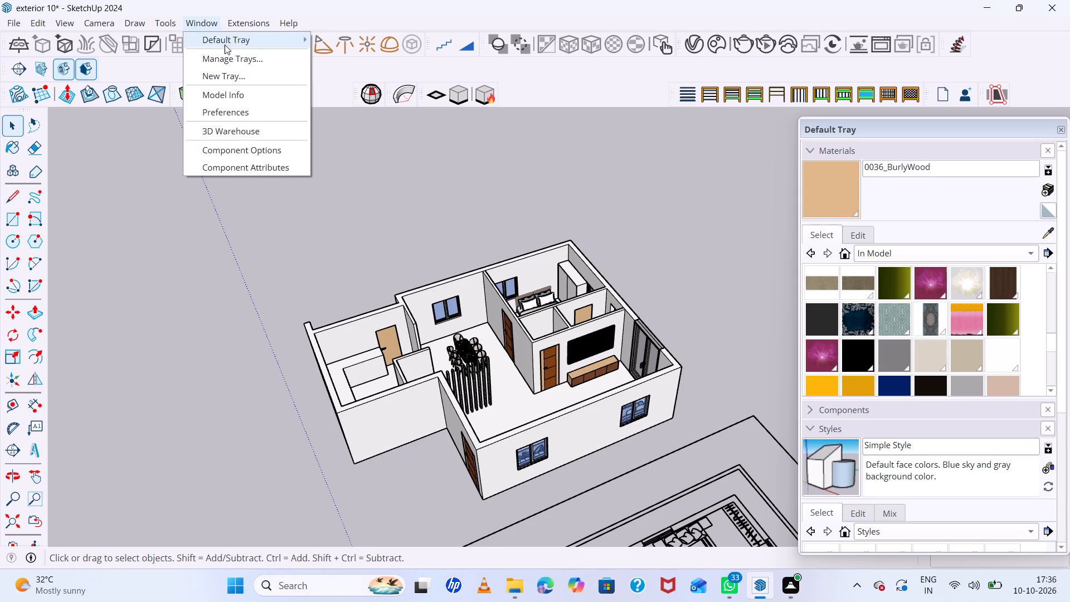
click(257, 128)
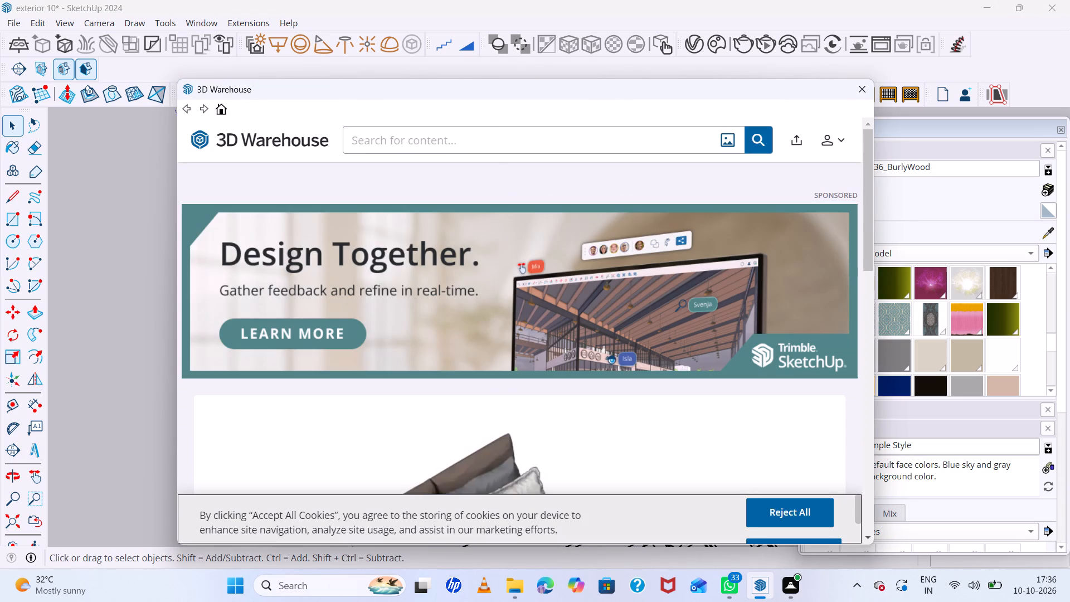
click(224, 111)
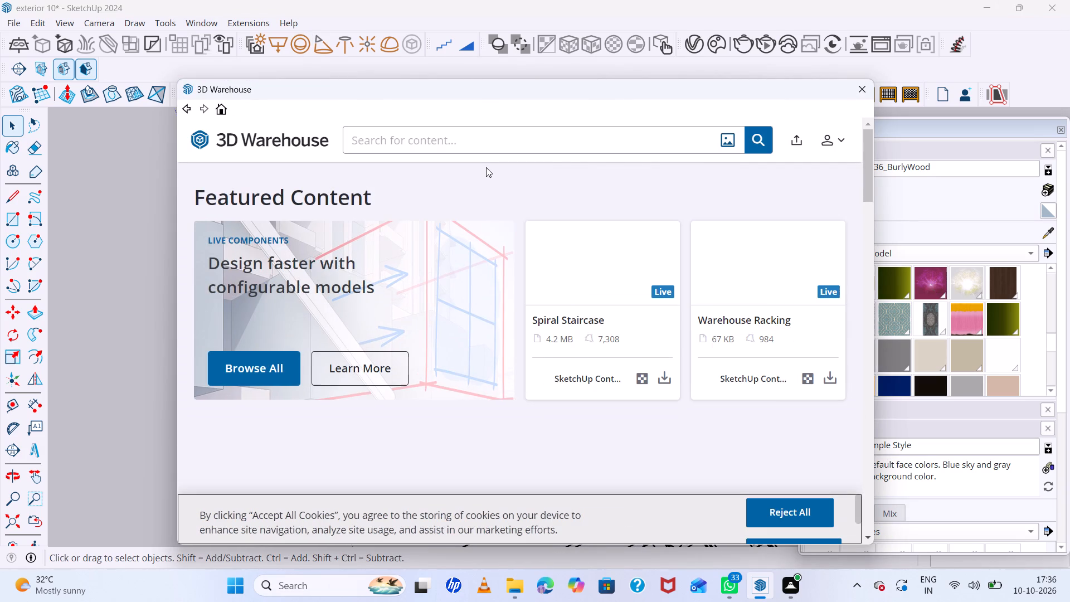
click(485, 150)
text(tol)
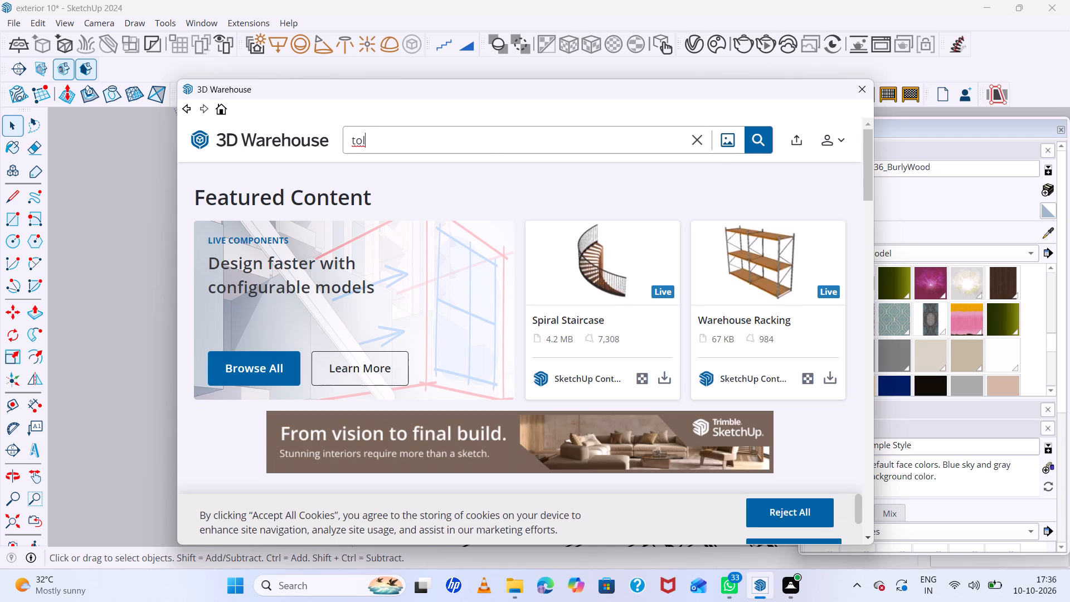
key(BackSpace)
text(il)
text(et)
key(Return)
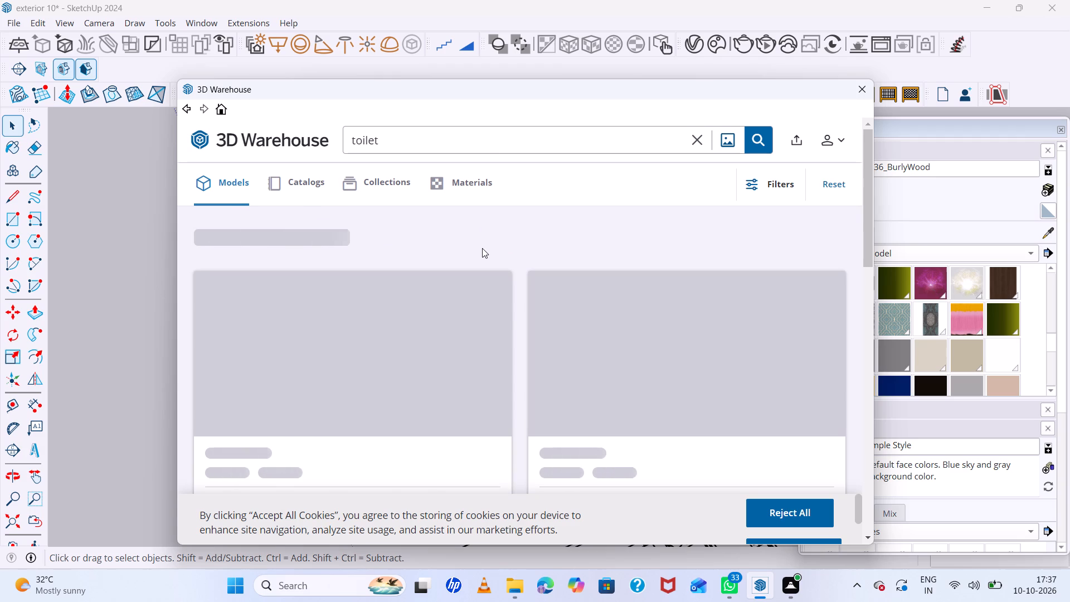
Browse the toilet search results for a model suited to the bathrooms.
scroll(482, 248, down, 5)
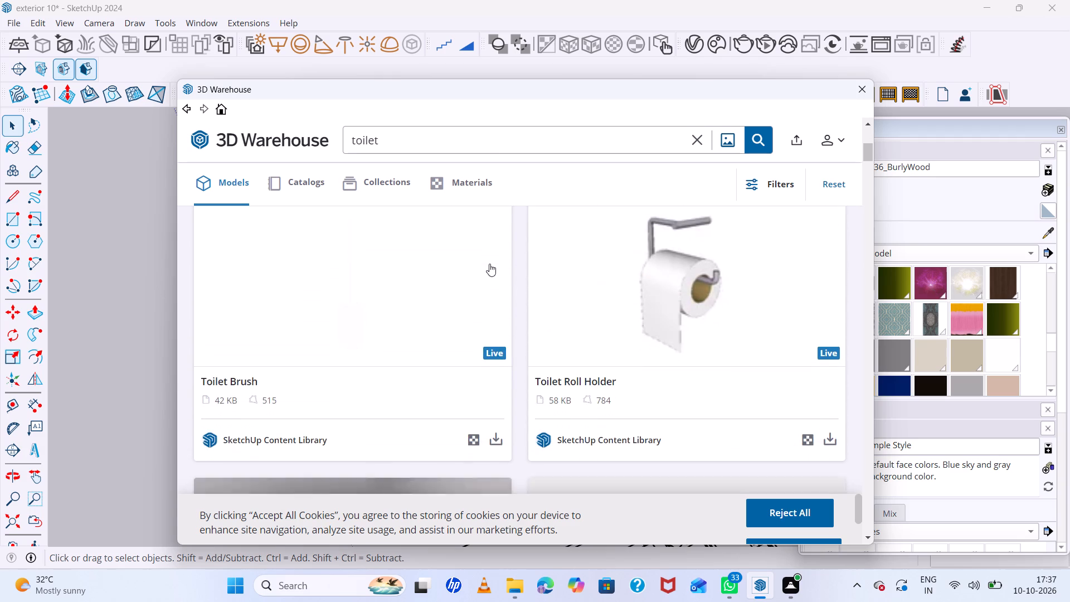
scroll(489, 264, down, 8)
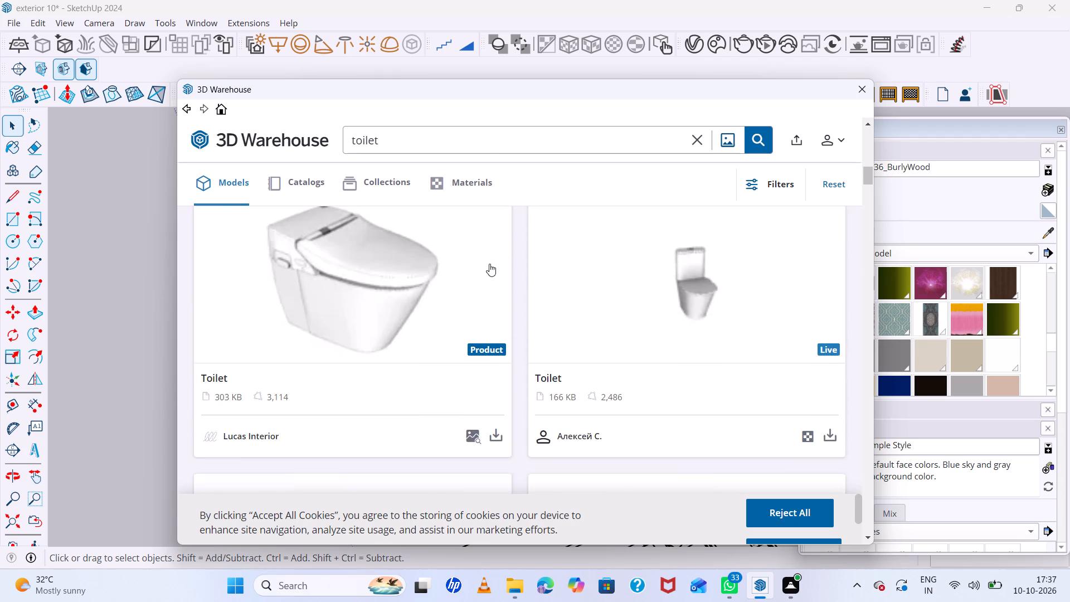
scroll(489, 264, down, 8)
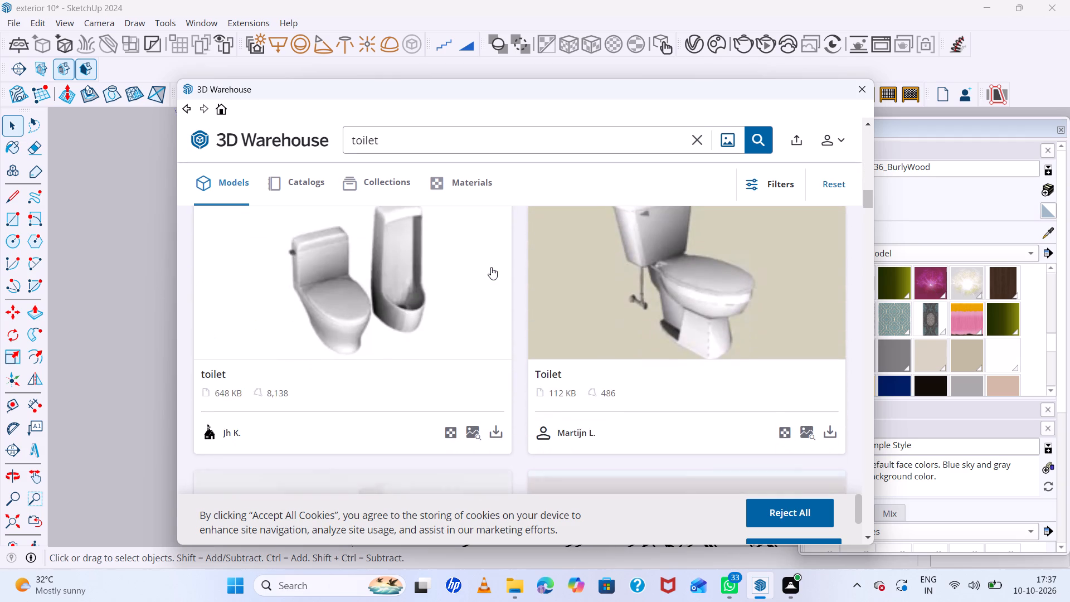
scroll(491, 267, down, 8)
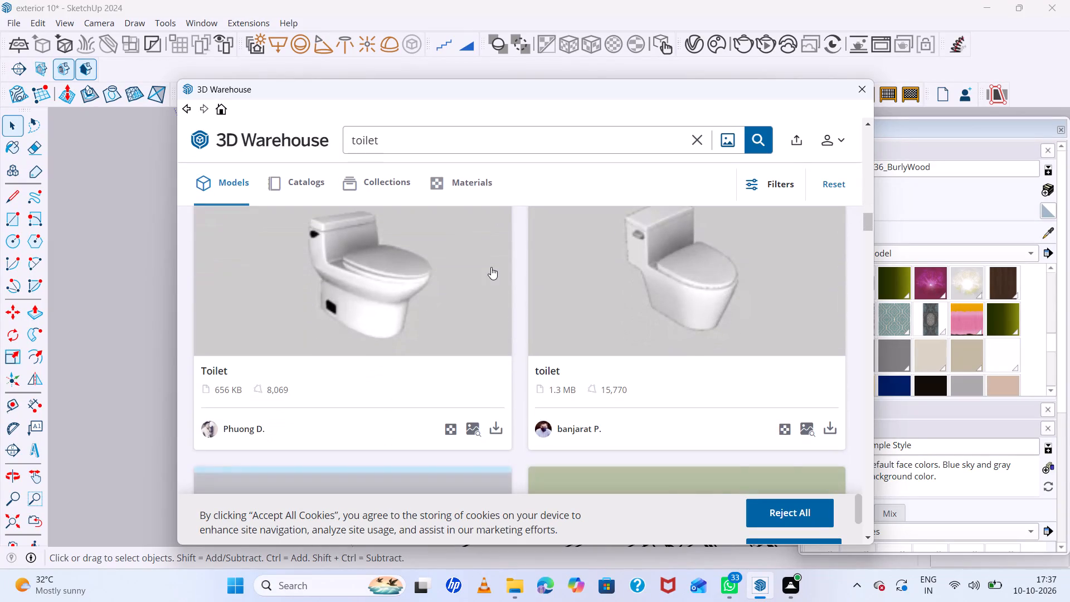
scroll(491, 267, down, 8)
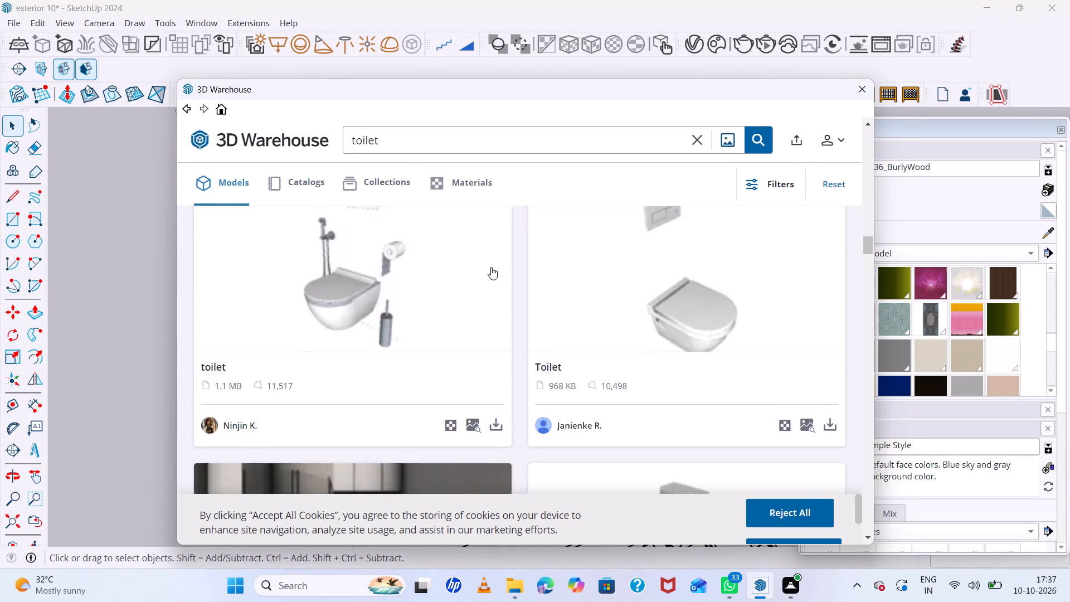
scroll(491, 267, up, 4)
scroll(491, 267, down, 4)
scroll(491, 267, up, 7)
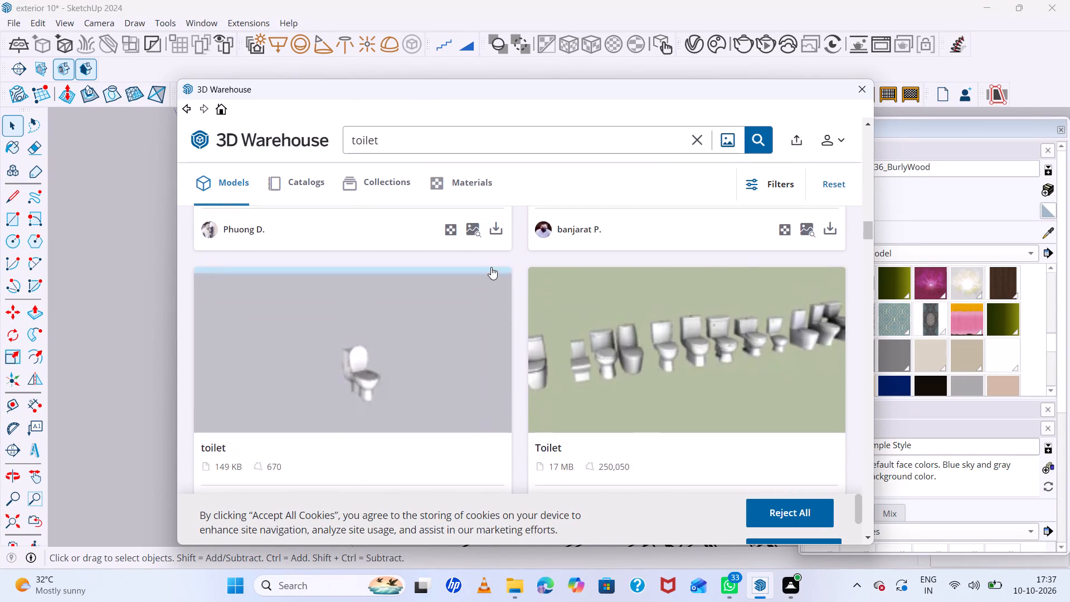
scroll(491, 267, up, 15)
scroll(491, 267, down, 5)
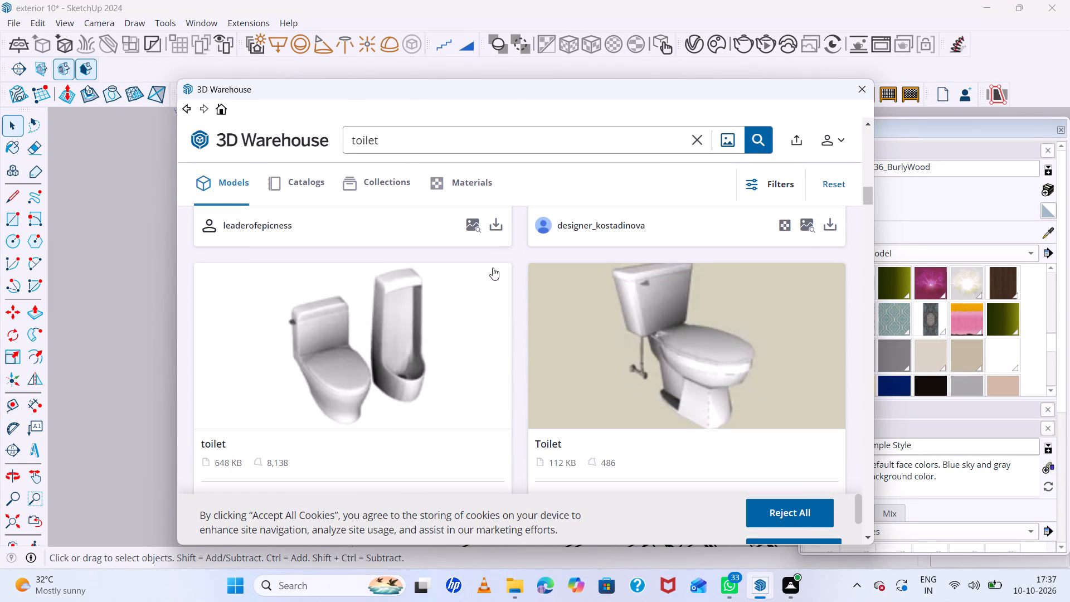
Load the 112 KB Toilet model with the separate cistern and side water pipe directly into the house model.
click(624, 288)
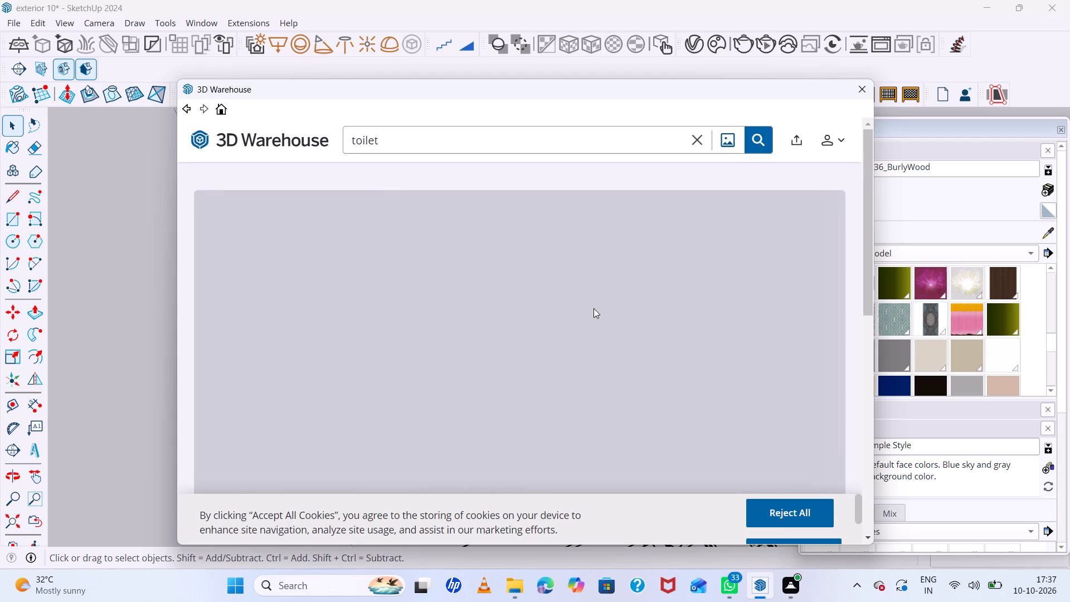
scroll(594, 308, down, 4)
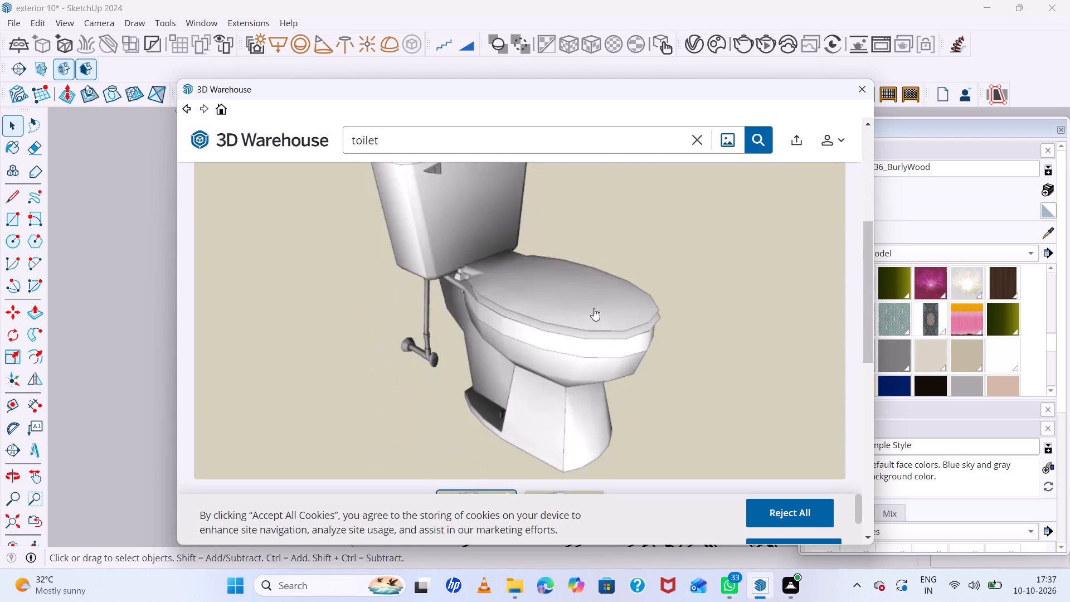
scroll(594, 308, down, 5)
click(705, 297)
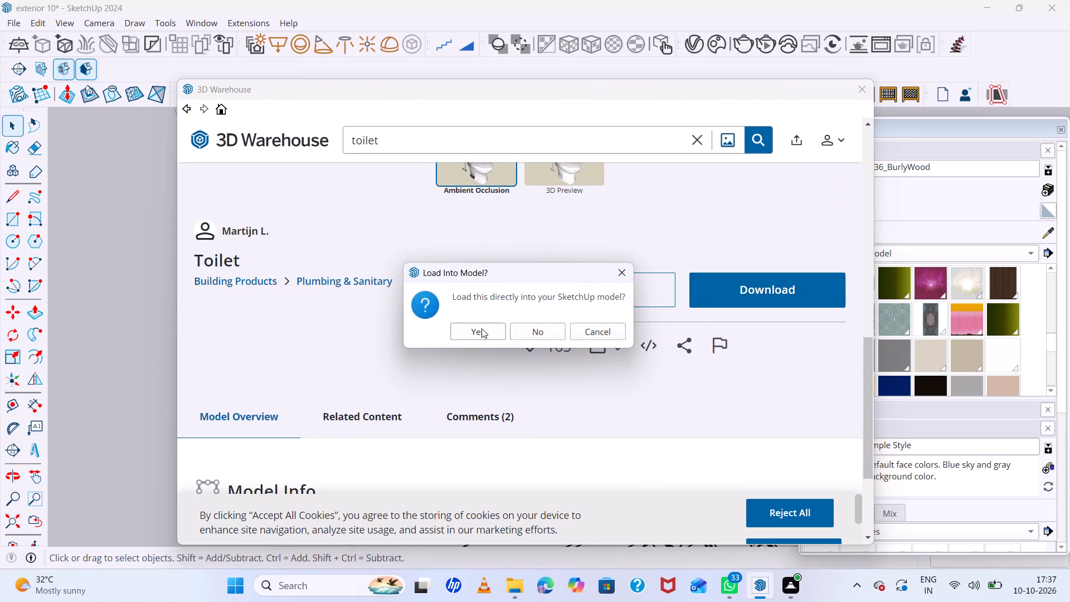
click(481, 328)
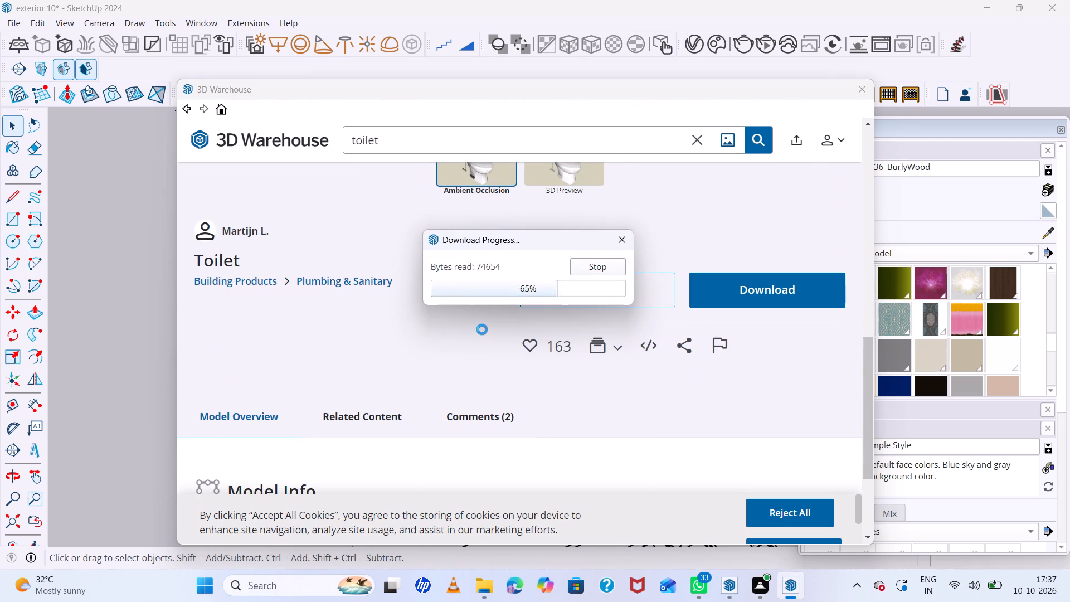
Place the toilet in the empty space outside the house, beyond the bedroom and living-room side wall.
scroll(572, 334, up, 2)
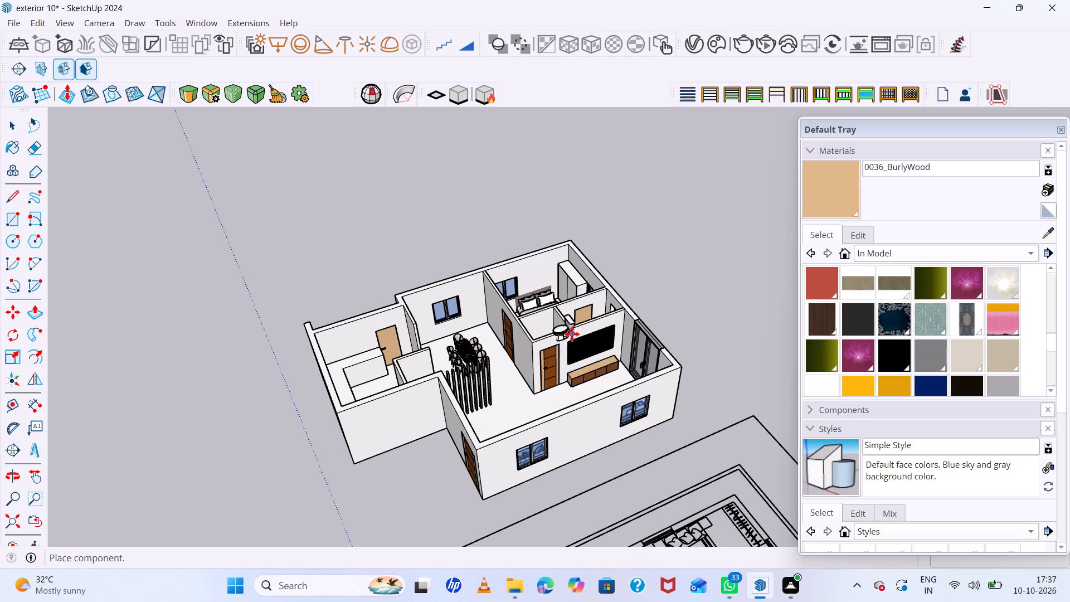
scroll(572, 334, up, 7)
scroll(541, 299, down, 5)
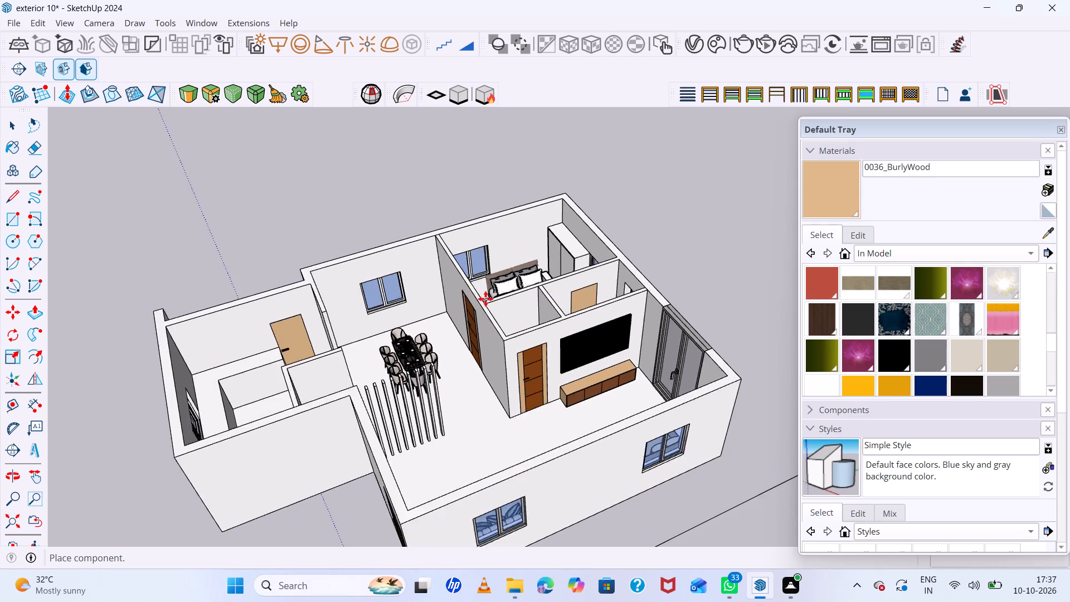
scroll(471, 299, down, 5)
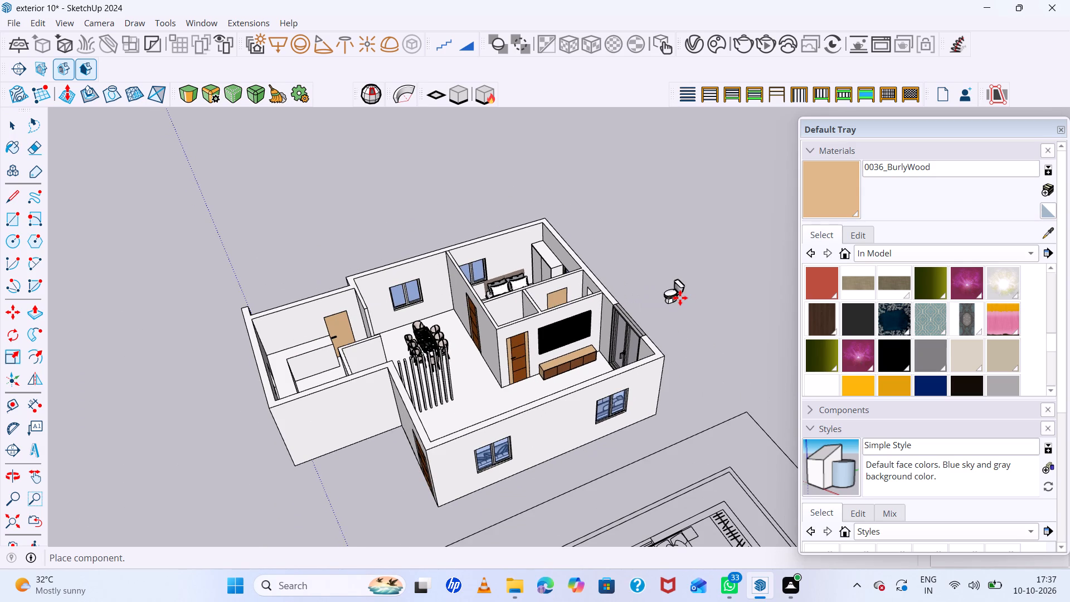
click(680, 298)
Rotate the toilet 90 degrees in the horizontal plane.
scroll(678, 298, up, 16)
scroll(678, 302, up, 5)
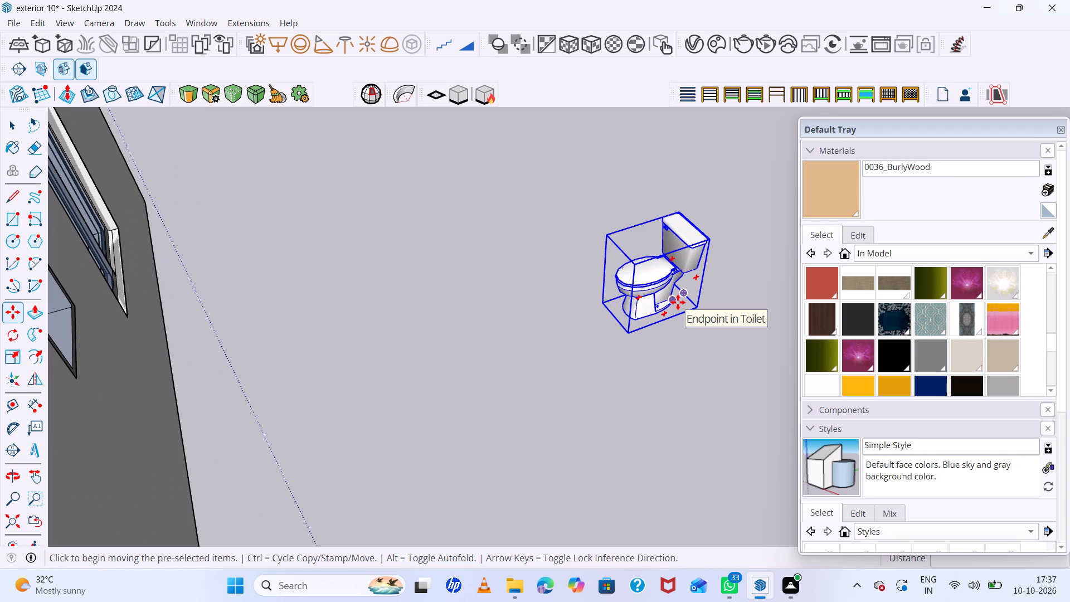
key(q)
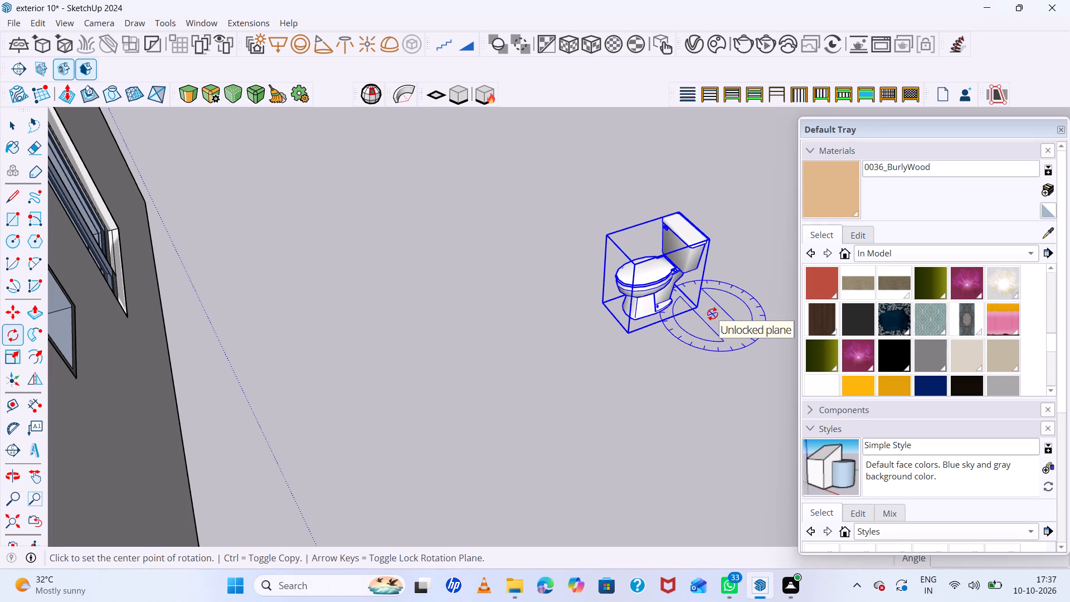
click(708, 310)
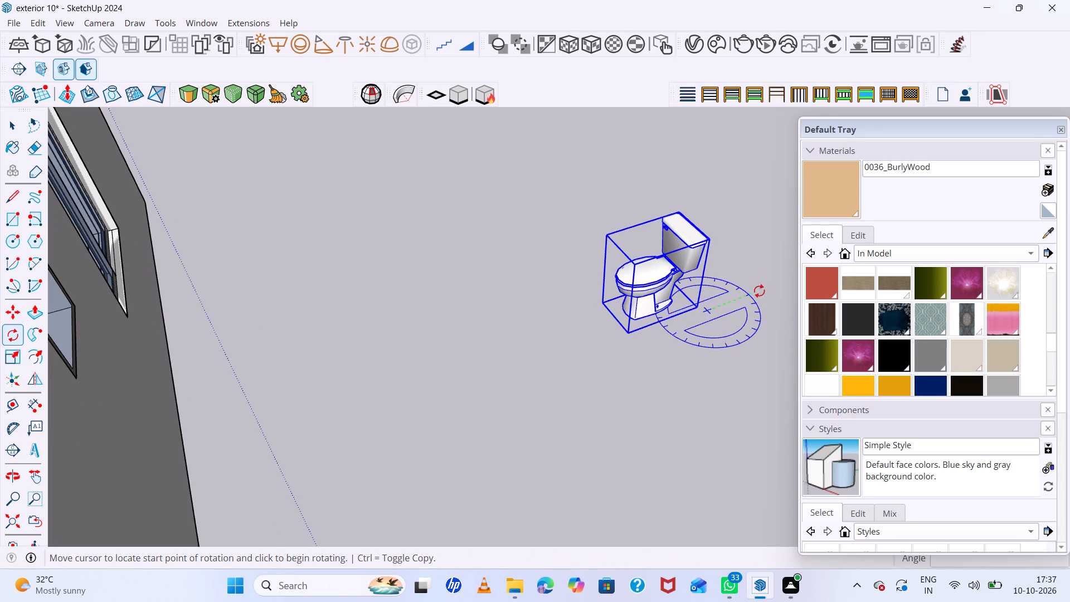
click(776, 285)
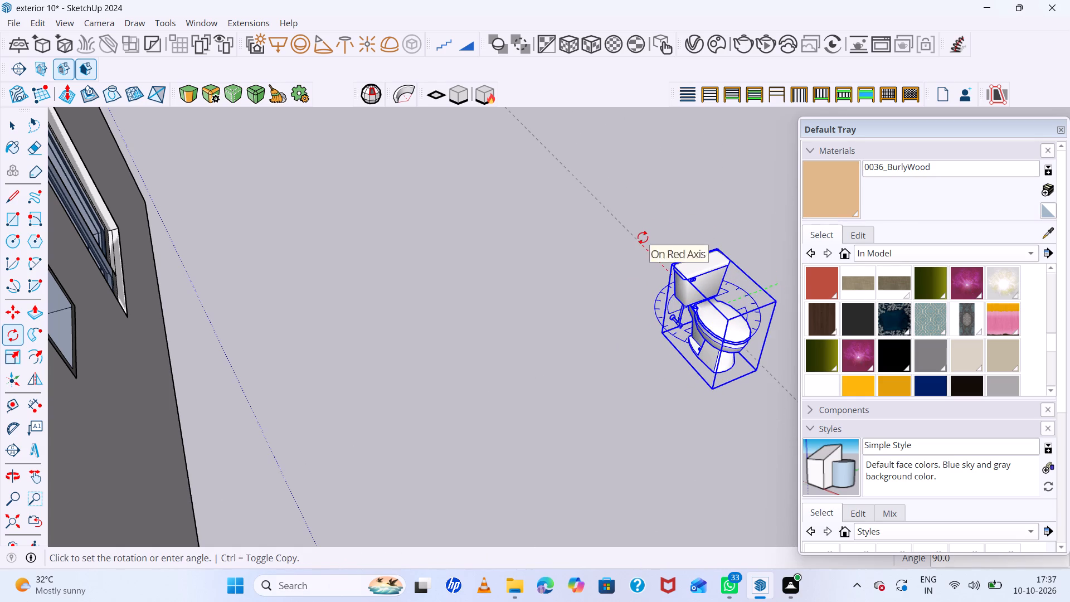
double_click(643, 237)
Move the toilet by its bottom corner onto the toilet symbol beside the corner washbasin in the 2D floor plan.
key(m)
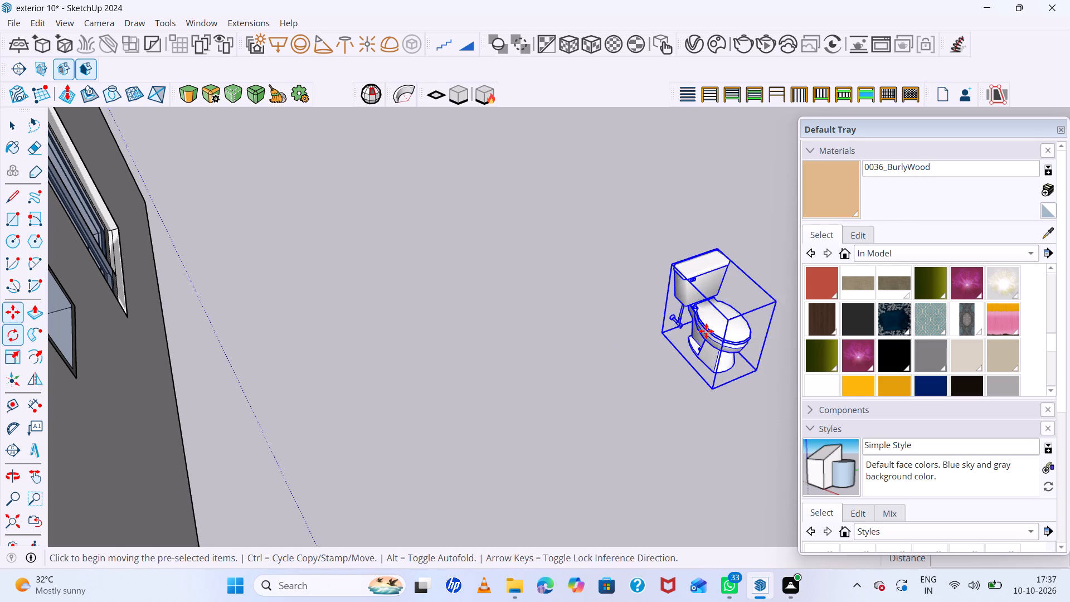
double_click(714, 392)
scroll(725, 323, down, 12)
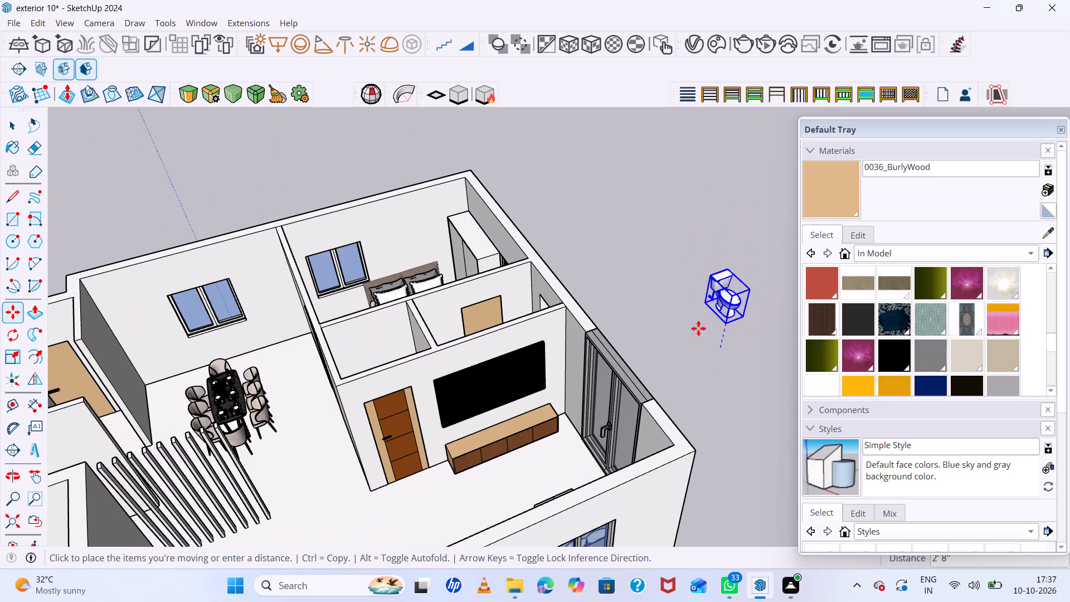
scroll(513, 337, up, 3)
middle_drag(474, 334, 484, 373)
scroll(435, 253, down, 6)
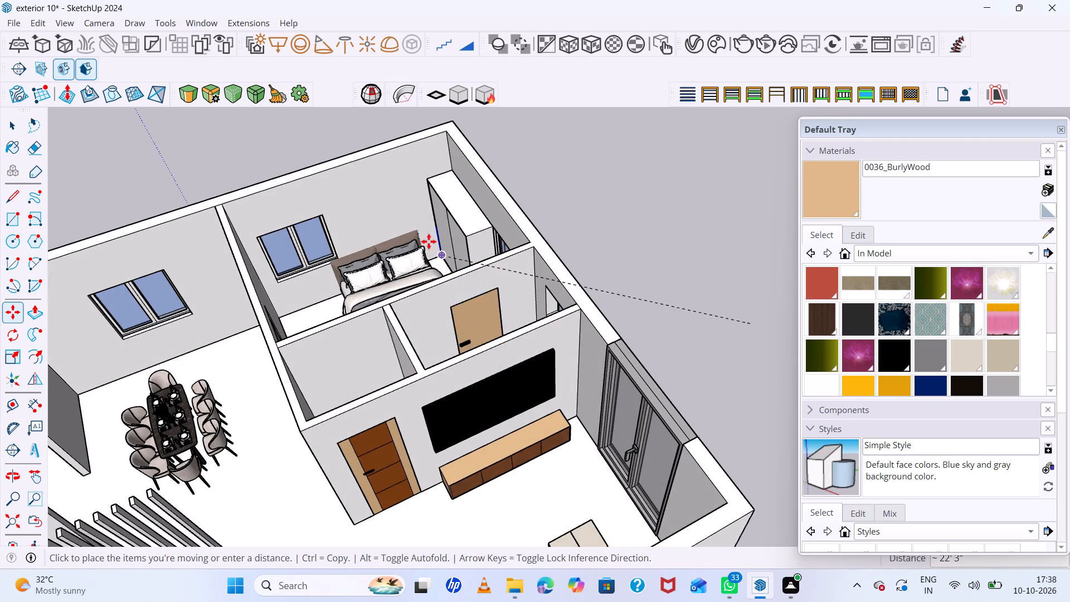
scroll(429, 241, down, 19)
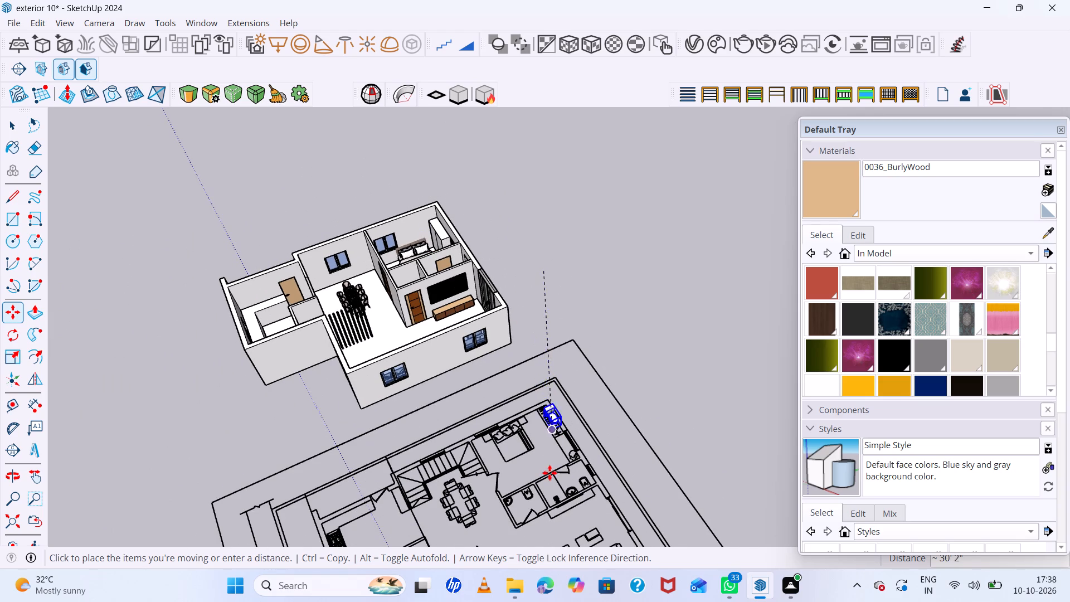
scroll(578, 489, up, 10)
scroll(481, 525, up, 4)
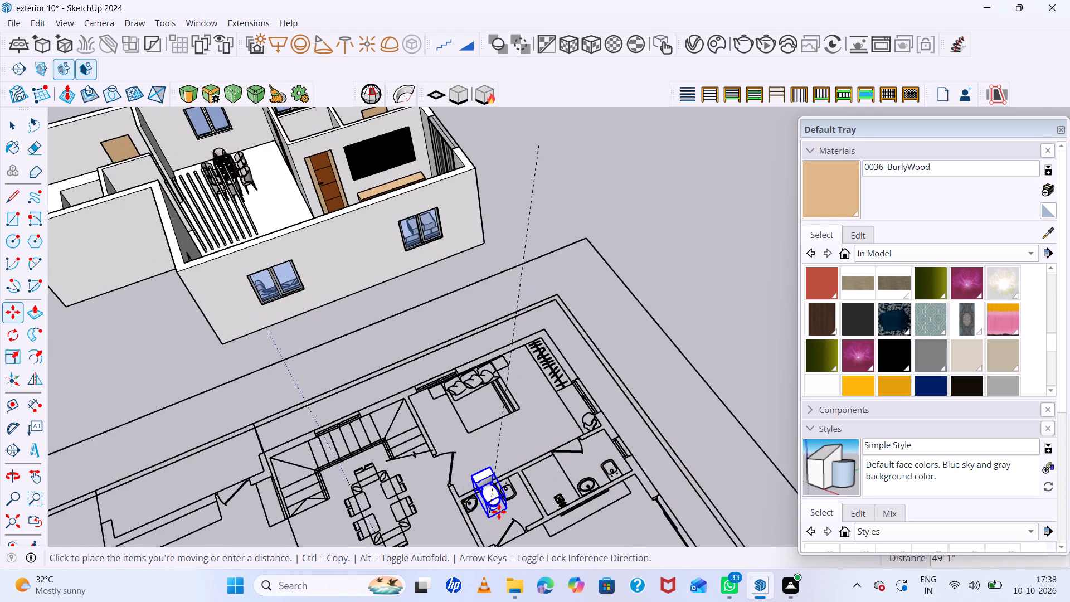
scroll(499, 512, up, 18)
scroll(513, 511, up, 4)
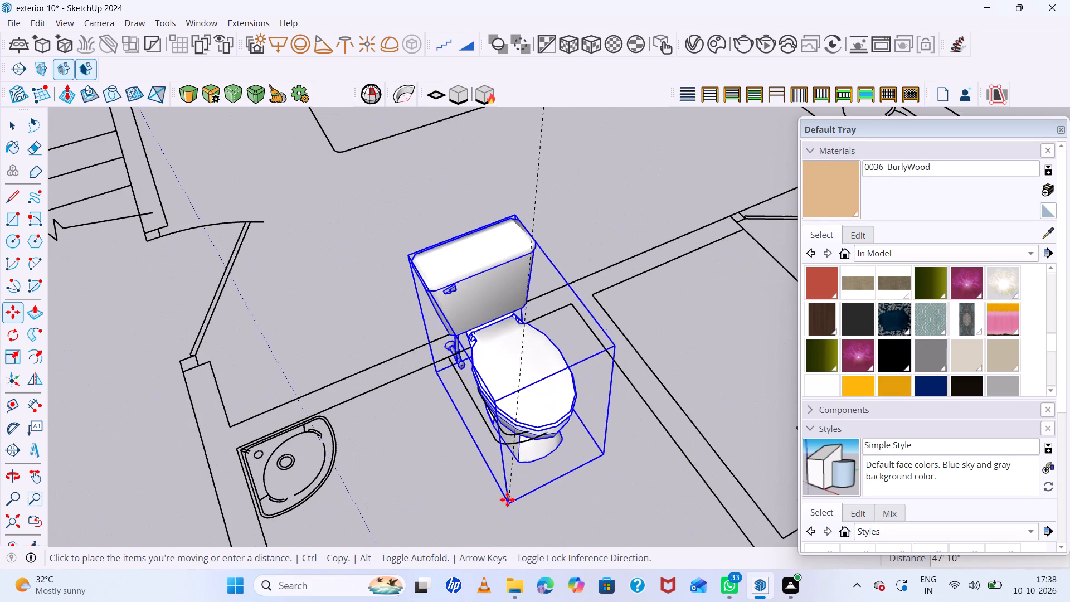
click(500, 469)
Move the toilet about 1' 11" so its base sits over the toilet symbol beside the corner washbasin.
middle_drag(480, 479, 528, 466)
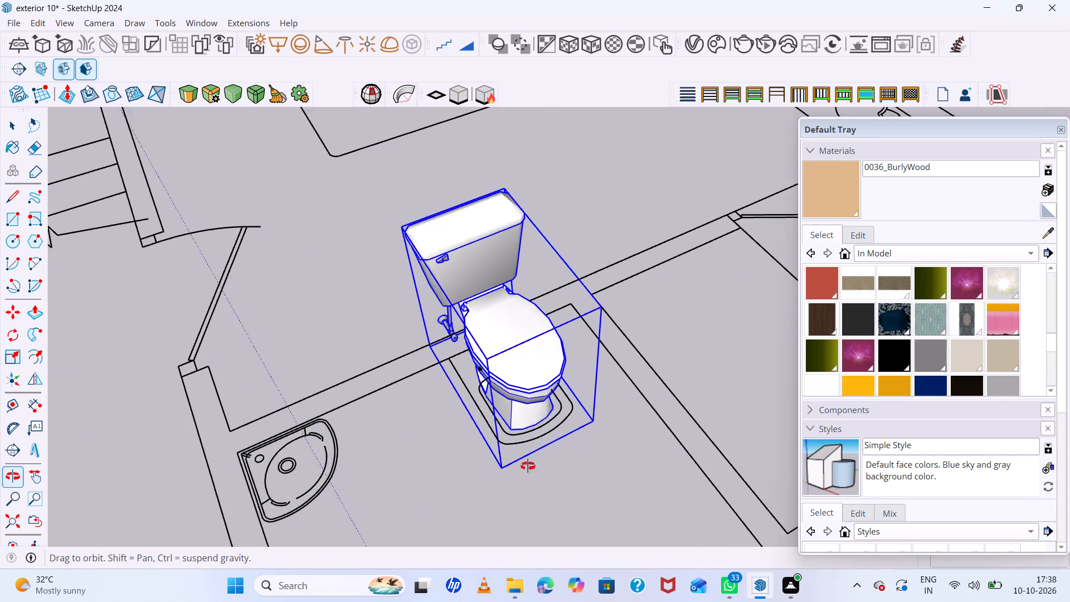
middle_drag(528, 466, 709, 373)
scroll(455, 415, down, 5)
middle_drag(490, 402, 600, 373)
scroll(536, 465, up, 4)
scroll(445, 455, up, 4)
click(447, 431)
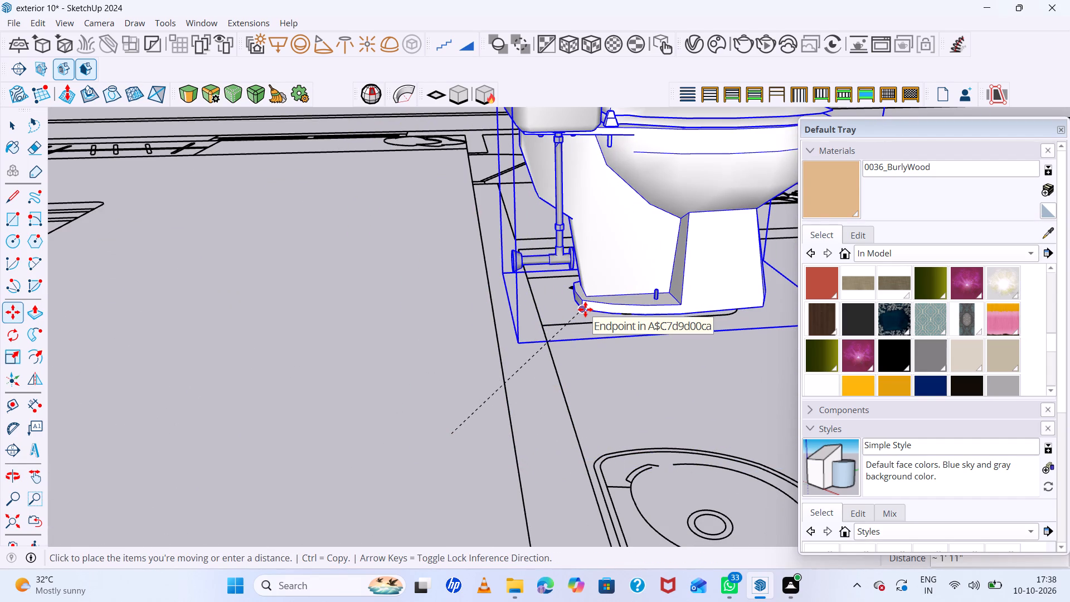
click(585, 309)
Shift the toilet by about 3" so the corner of its base meets the symbol's outline.
scroll(551, 372, up, 1)
scroll(577, 267, up, 5)
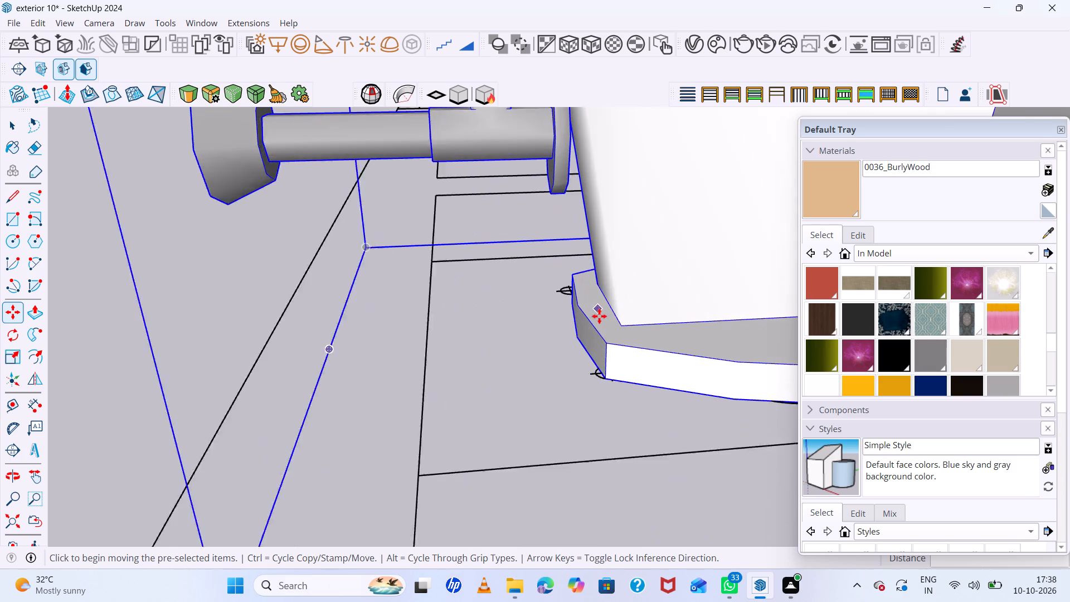
scroll(599, 316, up, 2)
click(606, 390)
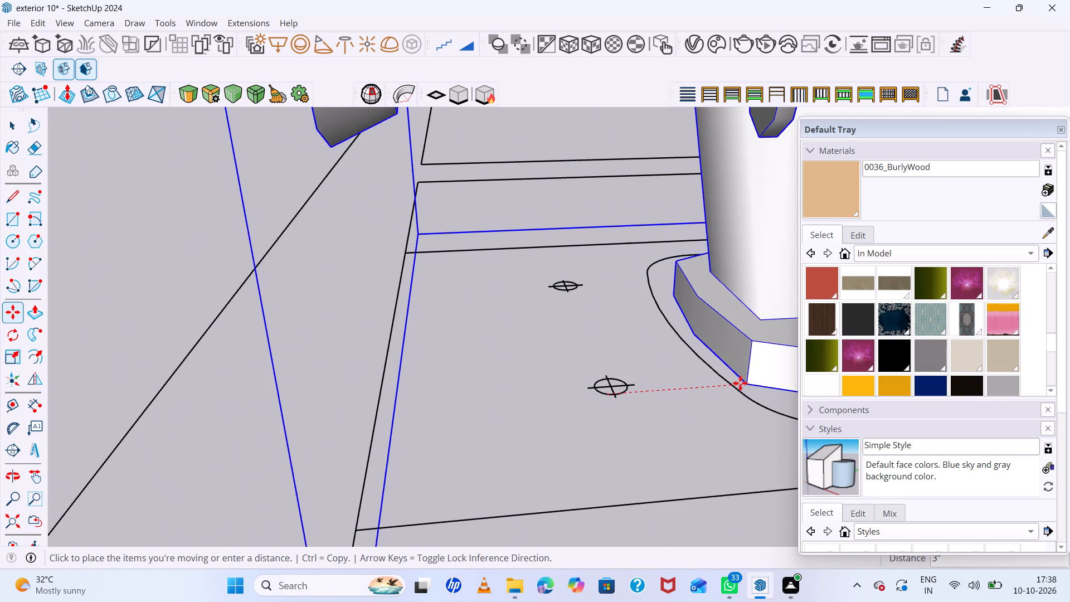
double_click(724, 383)
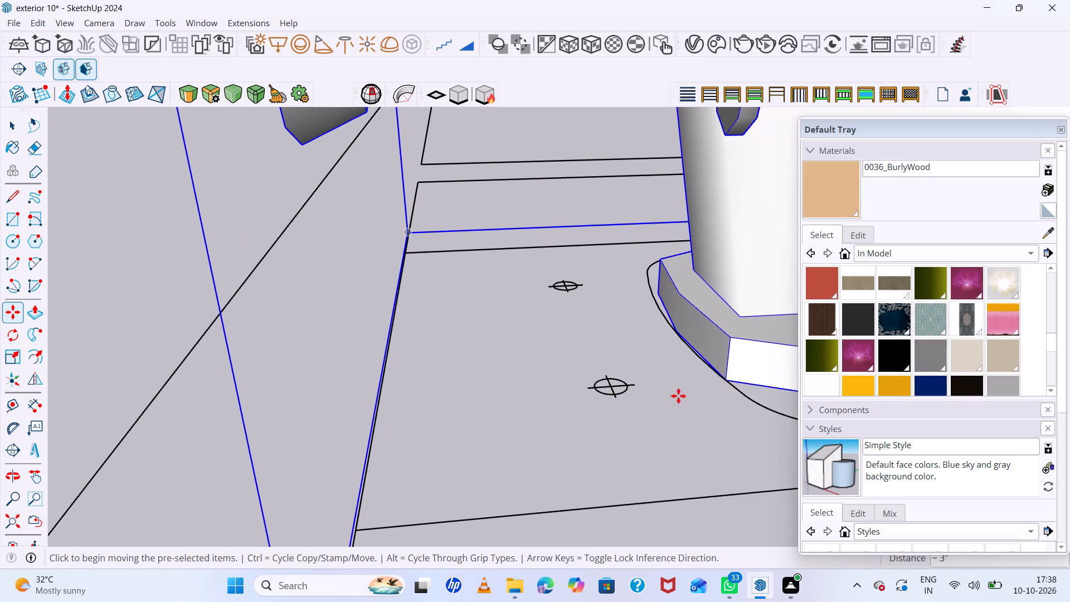
scroll(526, 409, down, 17)
scroll(478, 343, down, 5)
Copy the toilet about 6' 2" along the green axis into the adjoining bathroom with the round washbasin.
scroll(572, 352, up, 6)
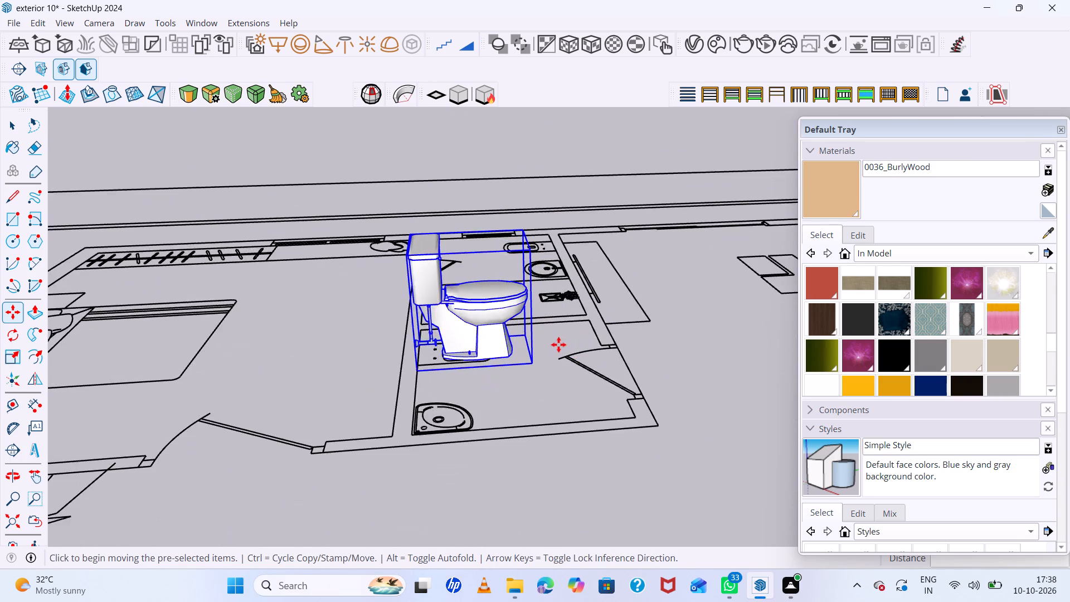
scroll(558, 344, up, 4)
click(511, 383)
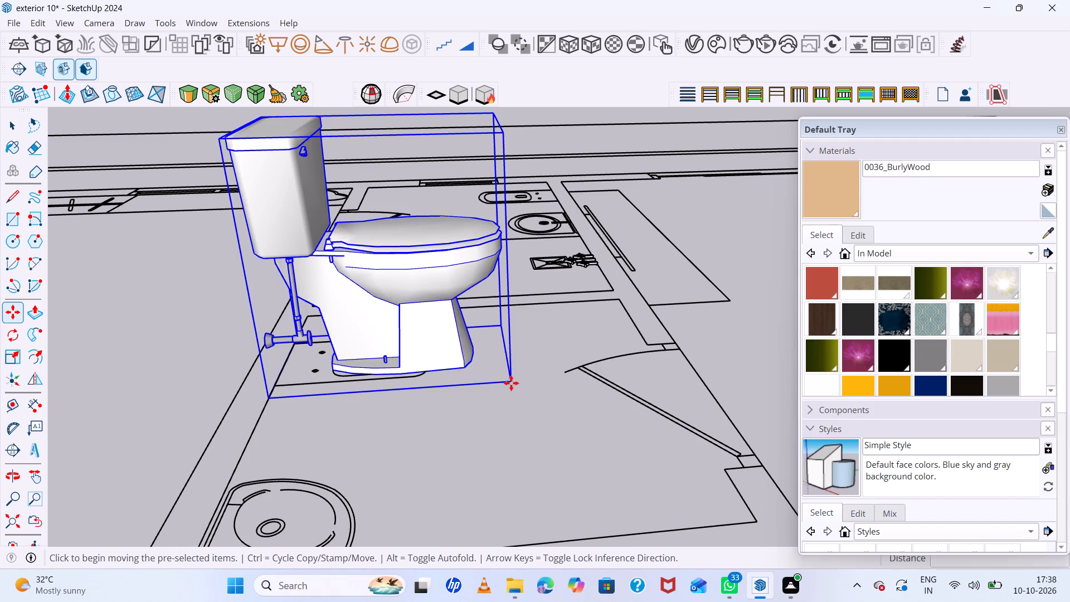
scroll(714, 273, down, 5)
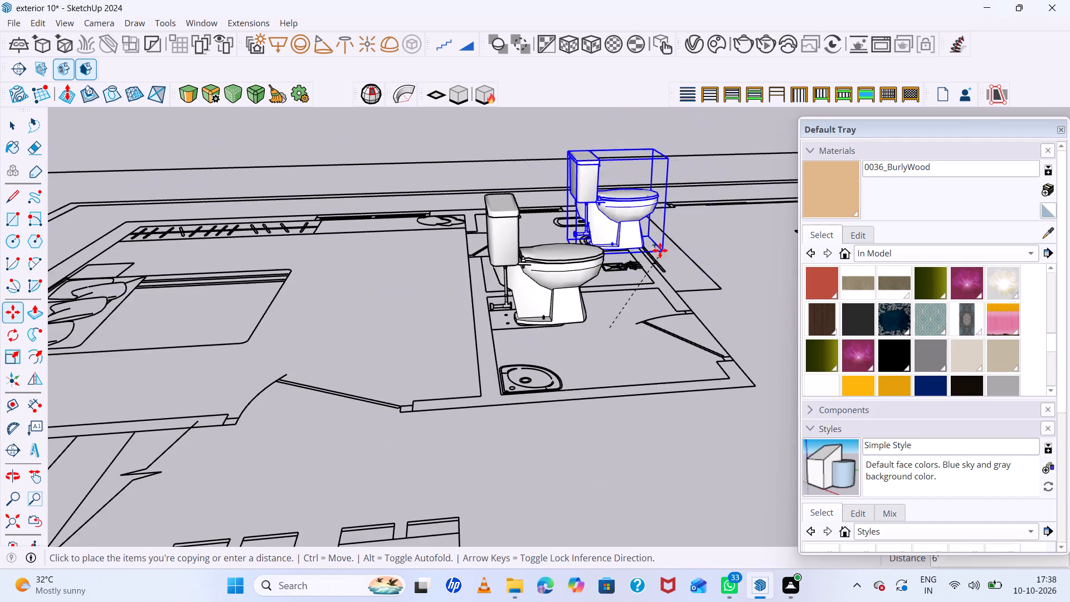
scroll(654, 250, down, 5)
scroll(654, 250, up, 1)
middle_drag(644, 266, 638, 385)
scroll(606, 193, up, 8)
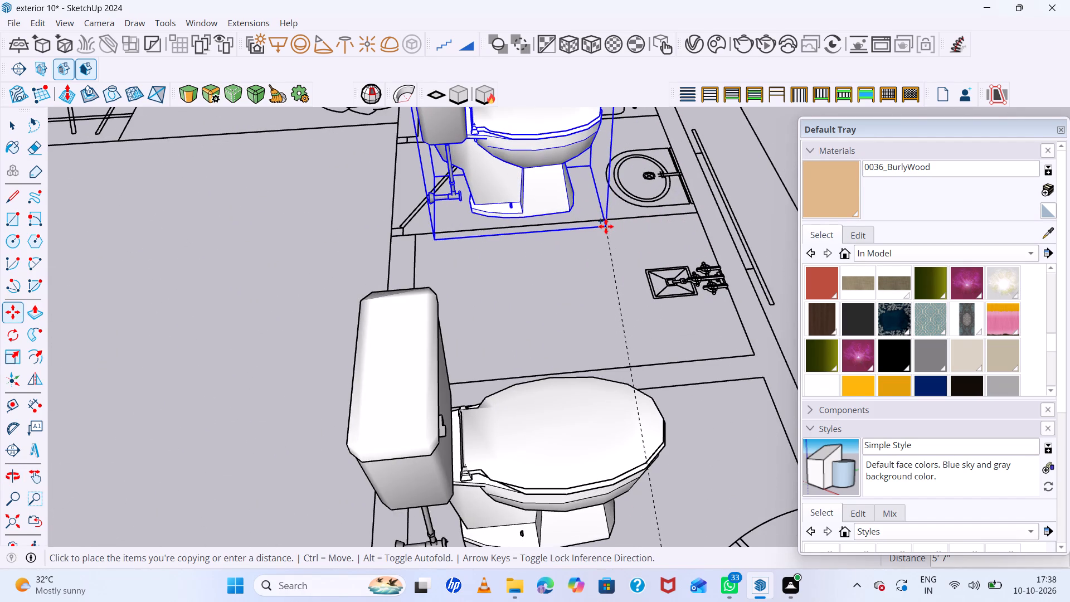
key(Right)
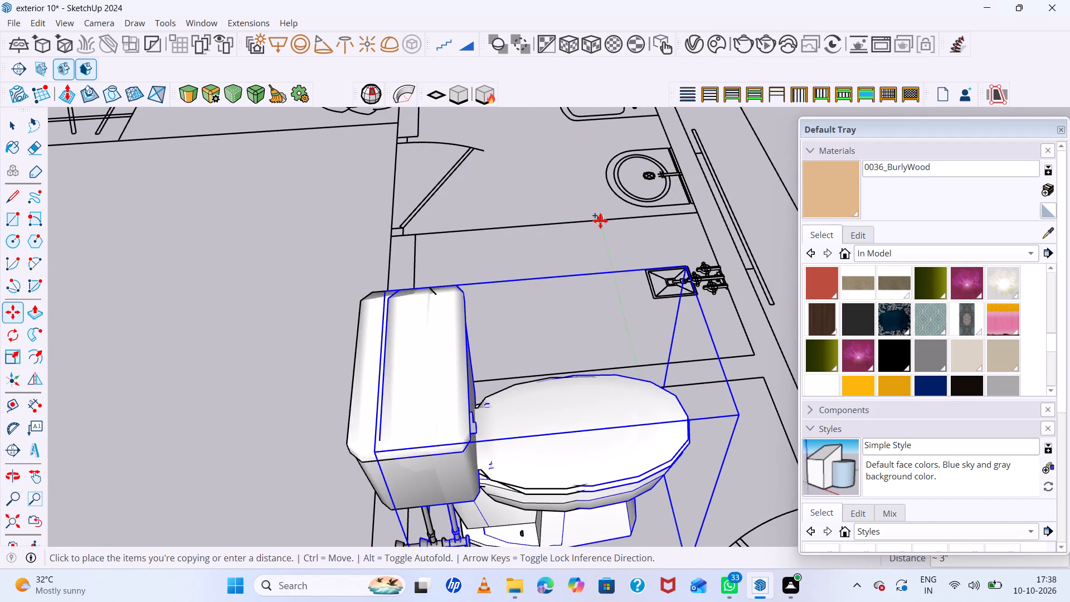
key(Left)
click(598, 202)
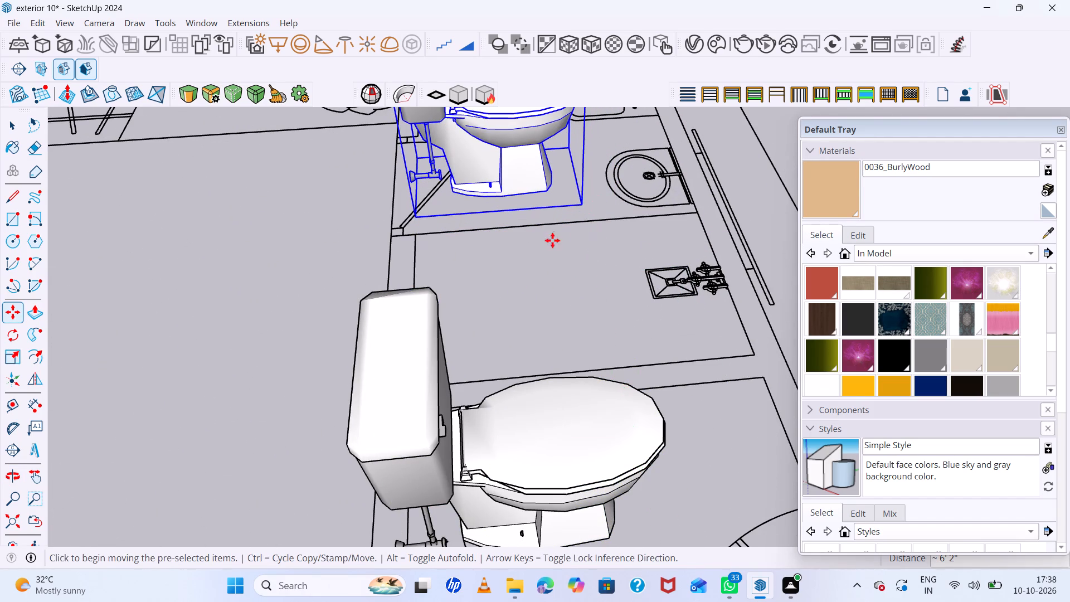
Flip the copied toilet about a mirror plane offset about 3' 2" towards the living room, so its cistern faces the opposite way.
scroll(521, 281, down, 14)
scroll(514, 227, up, 7)
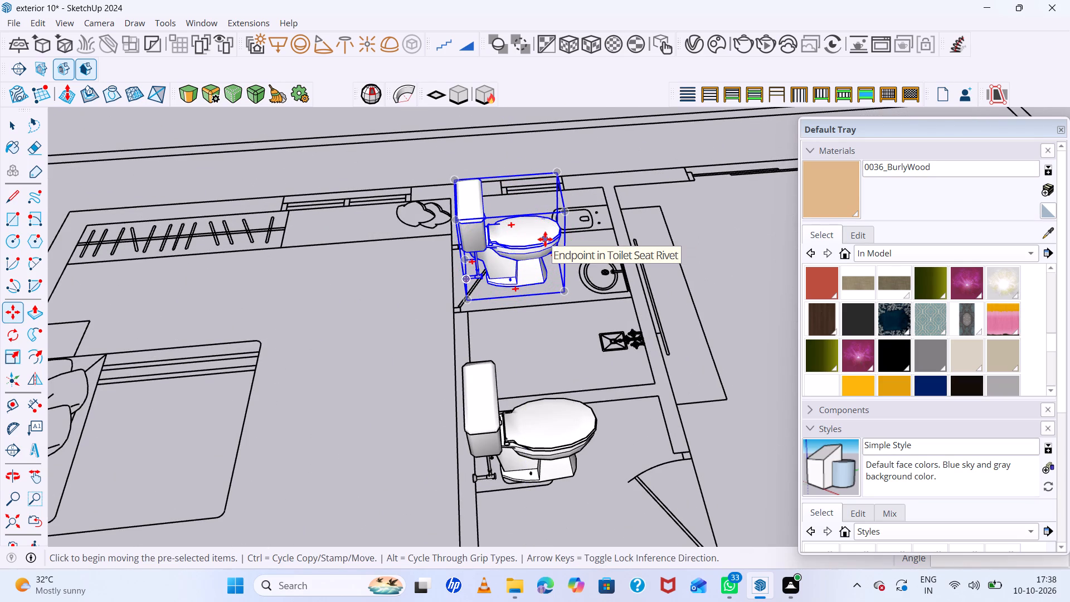
click(38, 385)
drag(521, 324, 645, 329)
scroll(432, 281, down, 6)
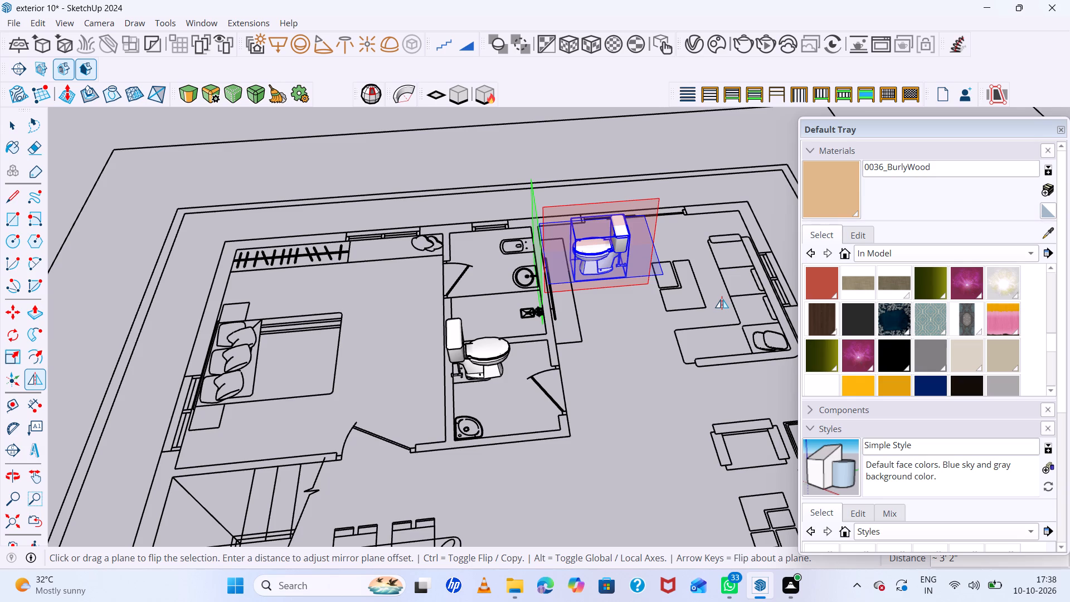
Move the flipped toilet by its cistern-side bottom corner onto the toilet symbol against the wall beside the round washbasin.
key(m)
scroll(643, 246, up, 13)
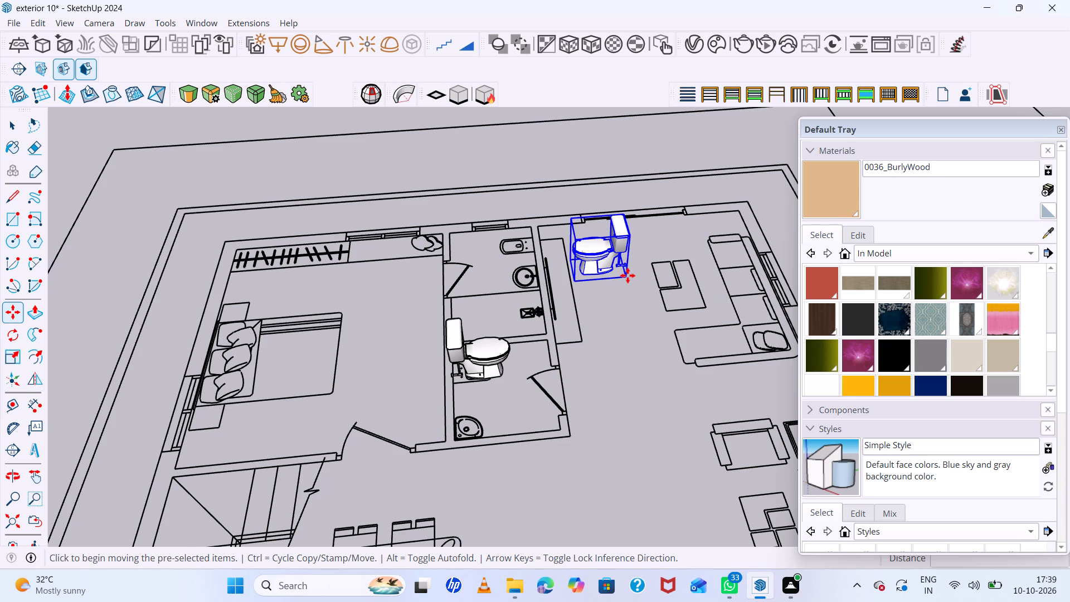
scroll(628, 275, up, 15)
click(622, 281)
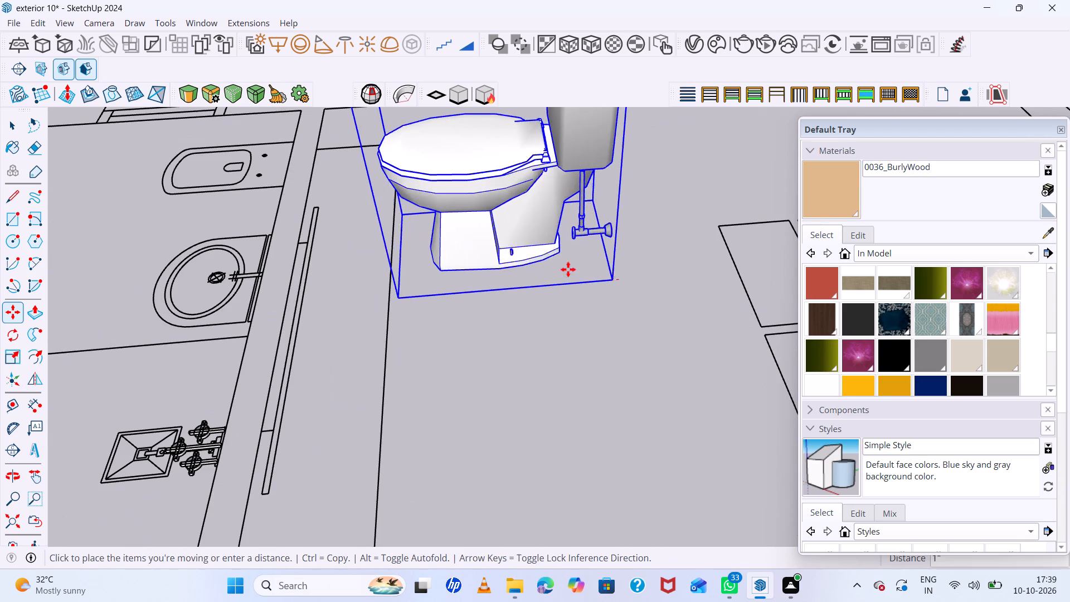
scroll(293, 196, up, 4)
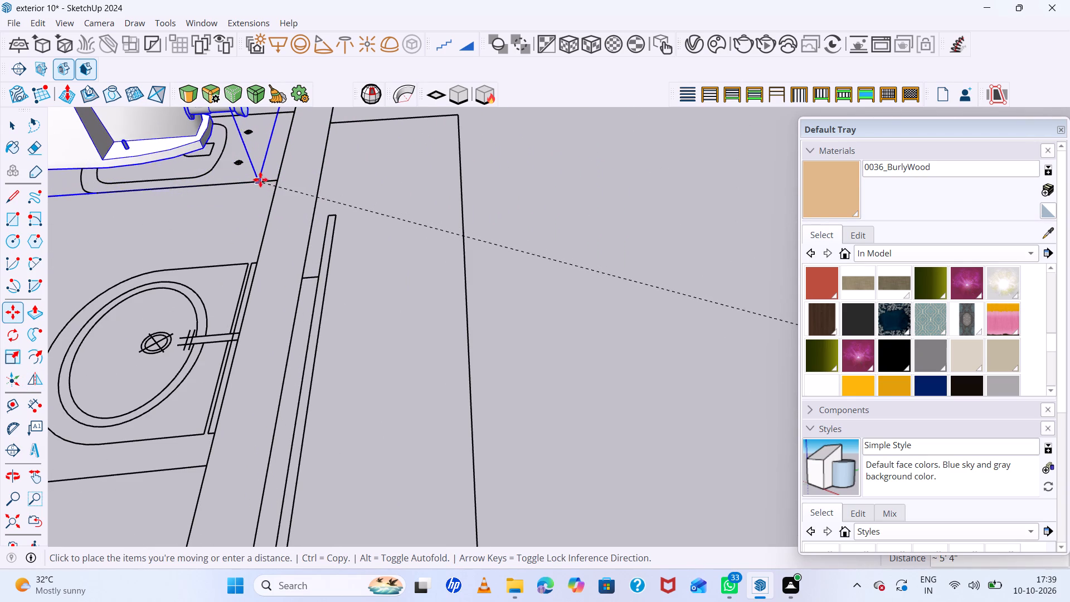
click(269, 180)
scroll(310, 246, down, 5)
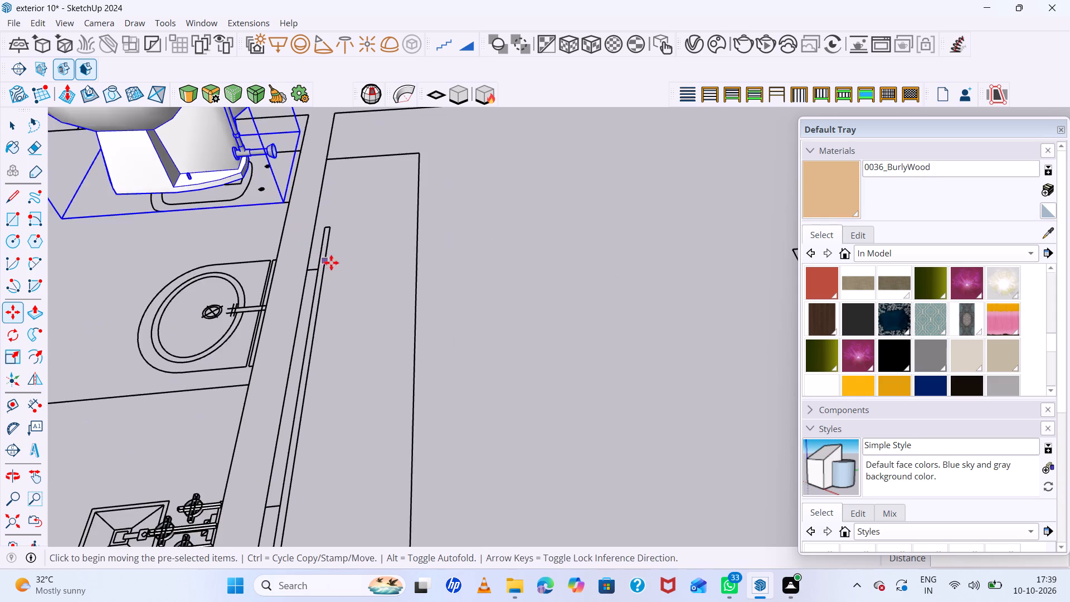
scroll(355, 263, down, 6)
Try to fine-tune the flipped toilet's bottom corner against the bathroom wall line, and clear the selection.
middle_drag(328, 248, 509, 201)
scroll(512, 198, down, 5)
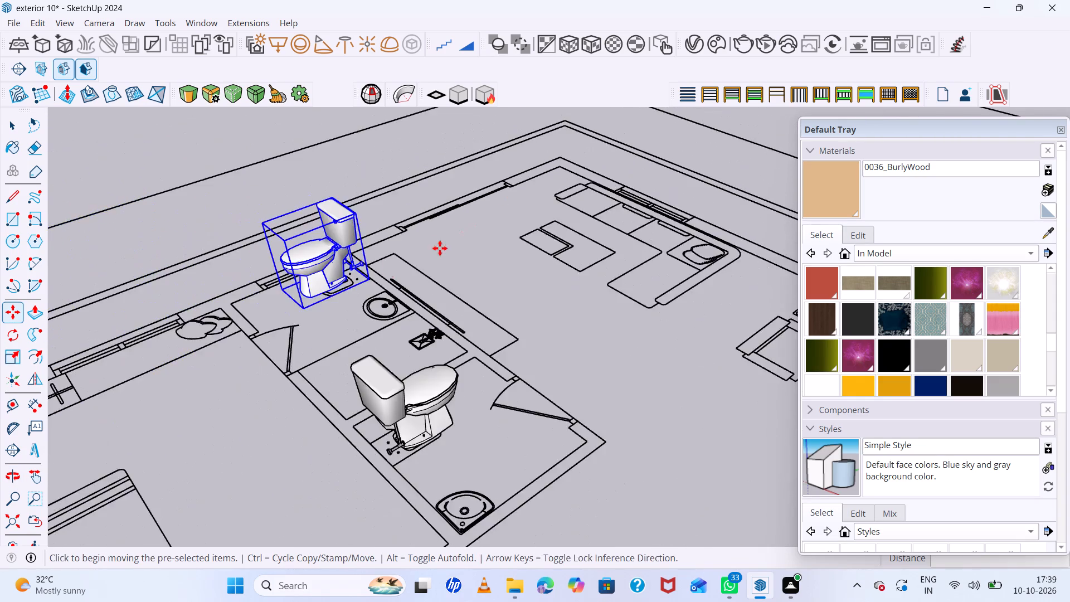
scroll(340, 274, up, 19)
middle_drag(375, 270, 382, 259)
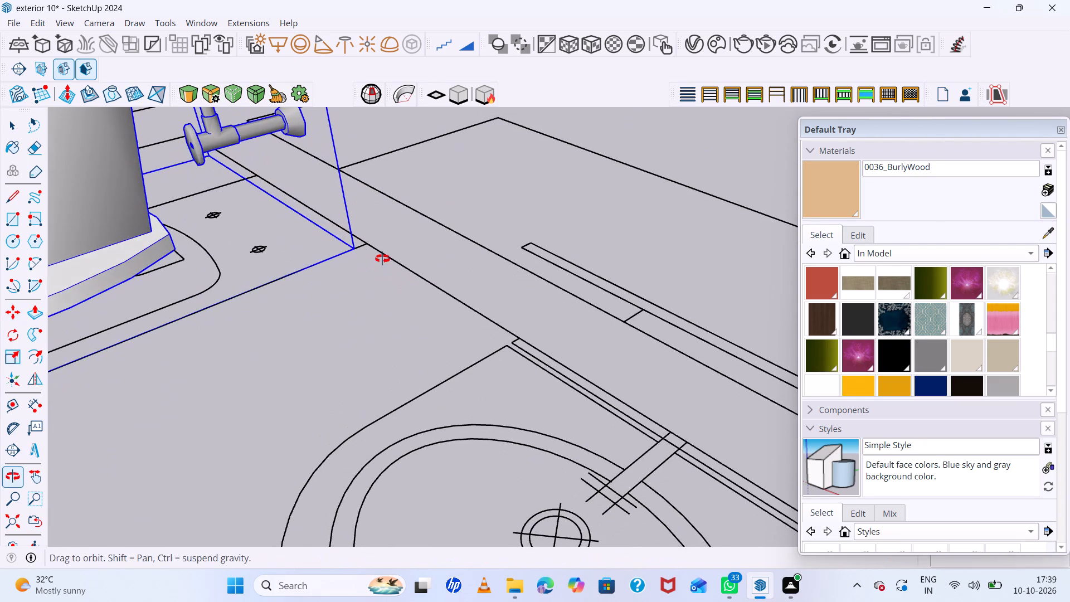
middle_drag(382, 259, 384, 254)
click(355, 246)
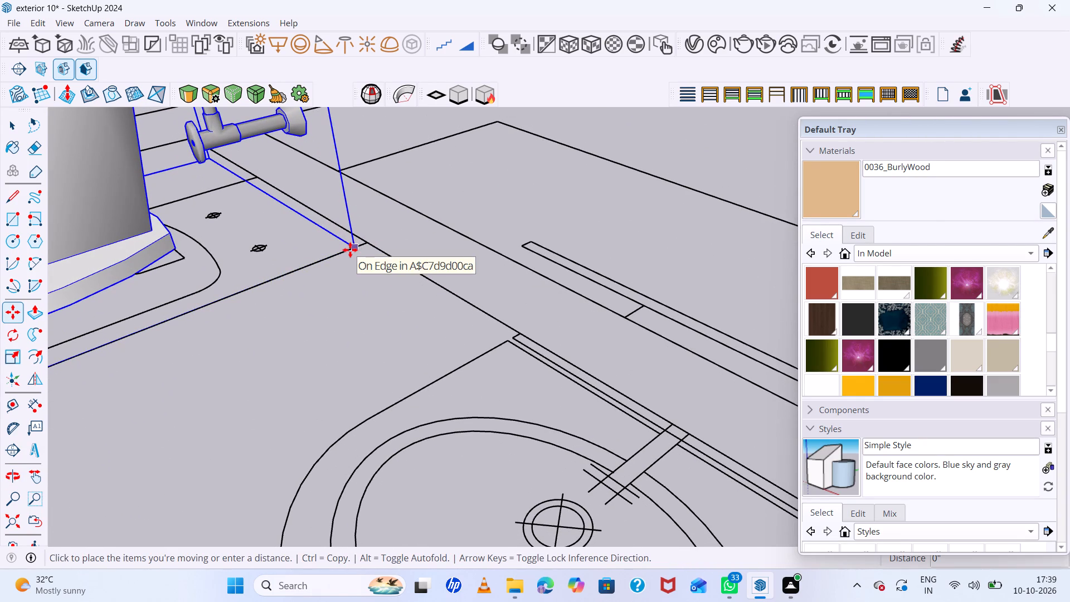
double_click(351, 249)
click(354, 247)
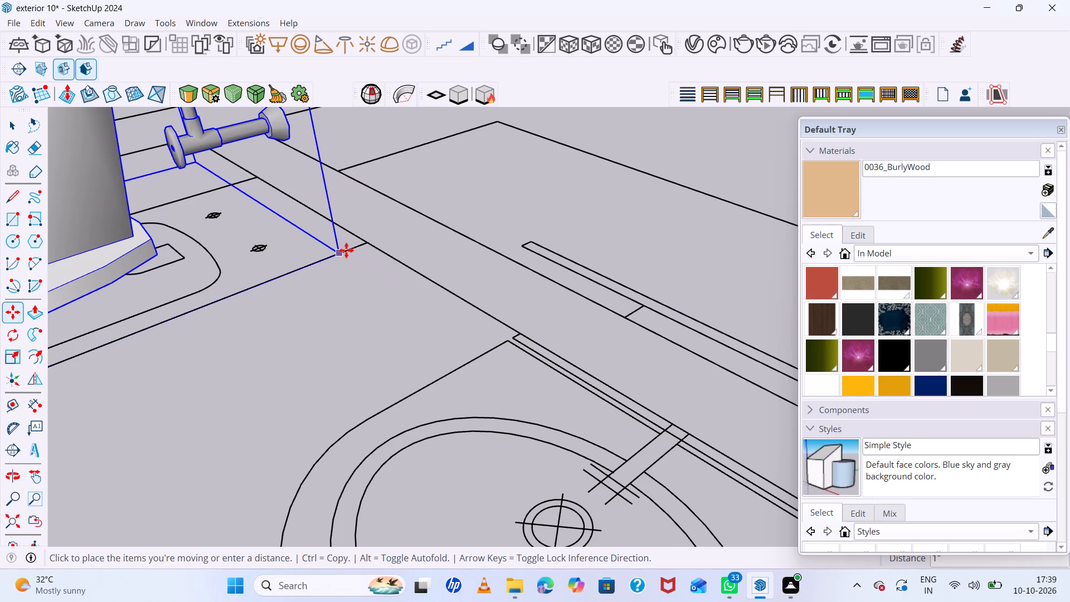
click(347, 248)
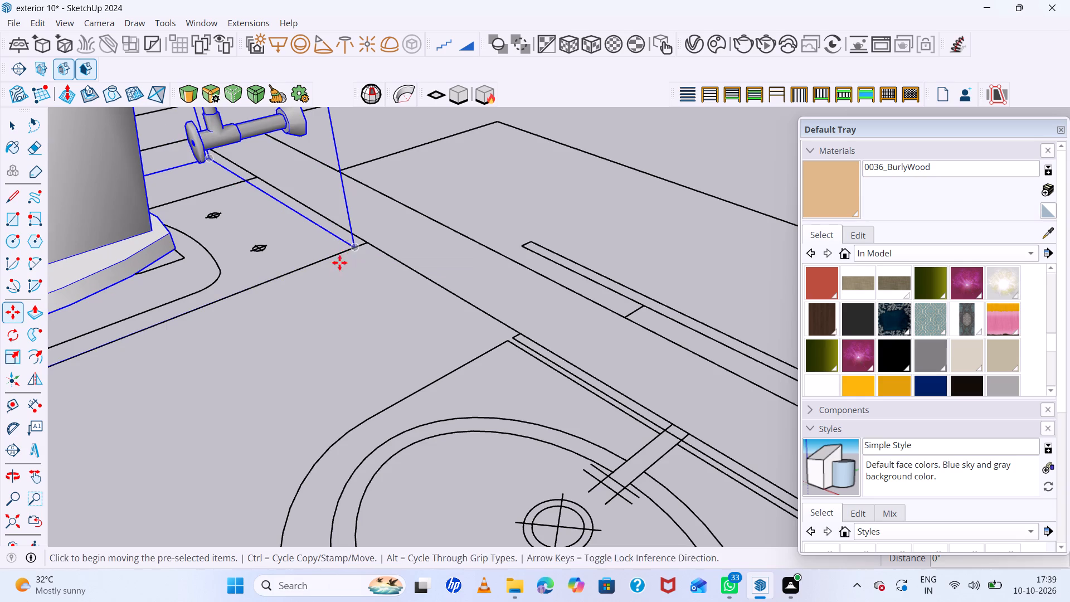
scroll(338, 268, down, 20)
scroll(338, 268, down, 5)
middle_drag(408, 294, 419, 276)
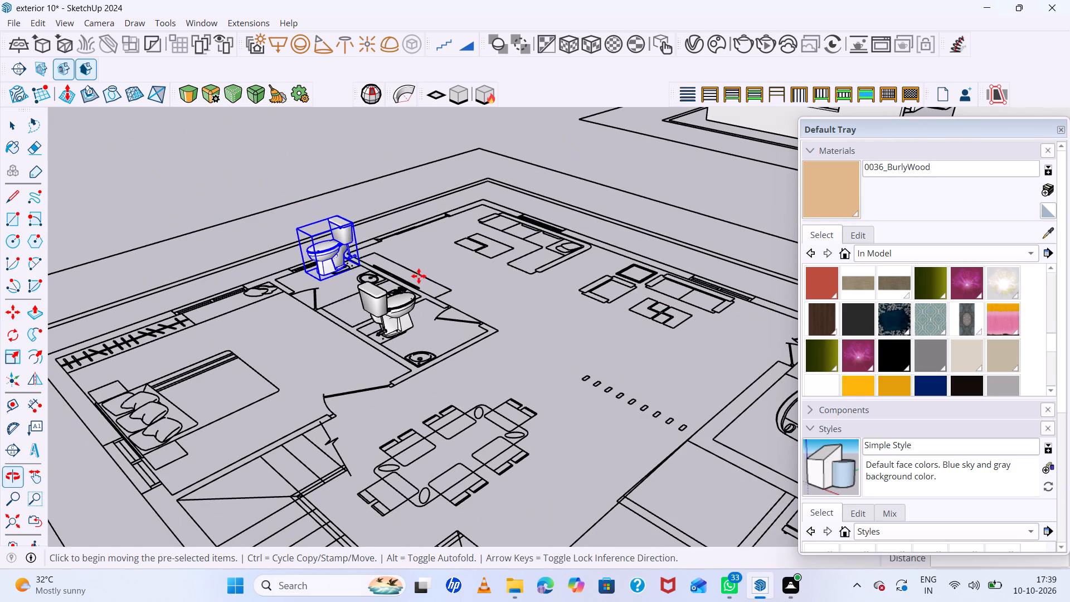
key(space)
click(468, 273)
Move both toilets together from the plan's outer wall corner at the main entrance to the matching corner of the furnished 3D house.
scroll(349, 265, down, 6)
scroll(379, 275, up, 6)
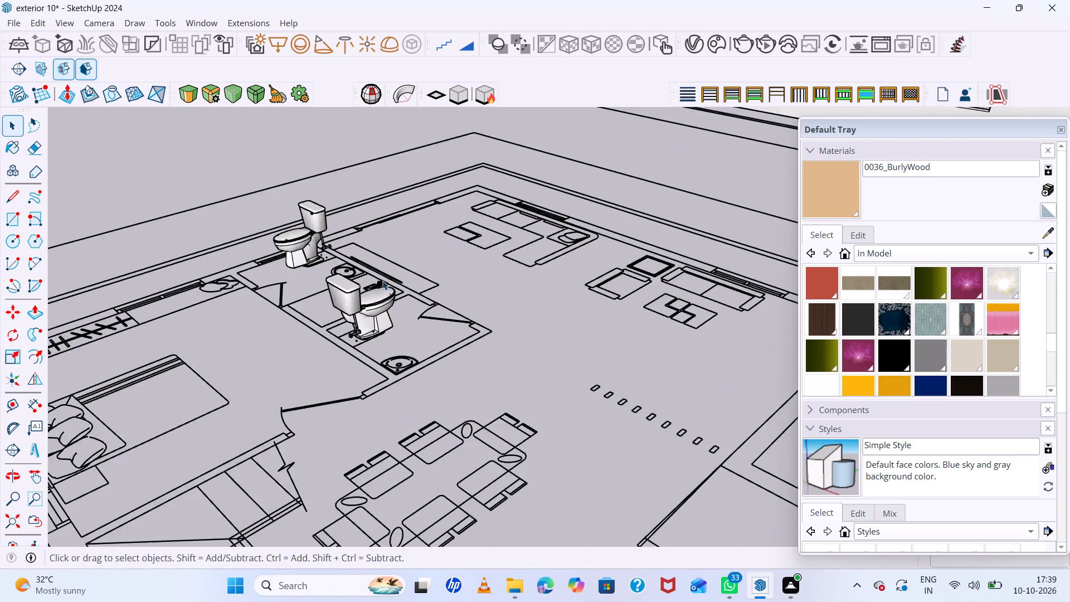
scroll(382, 280, up, 4)
middle_drag(388, 305, 359, 318)
click(371, 318)
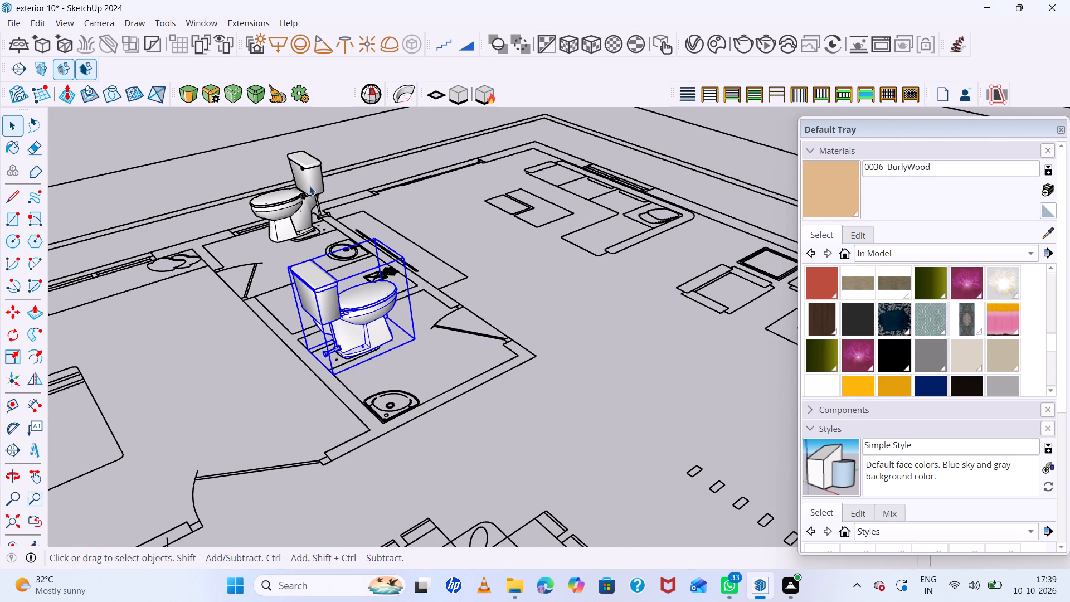
shift+click(276, 206)
scroll(276, 206, down, 9)
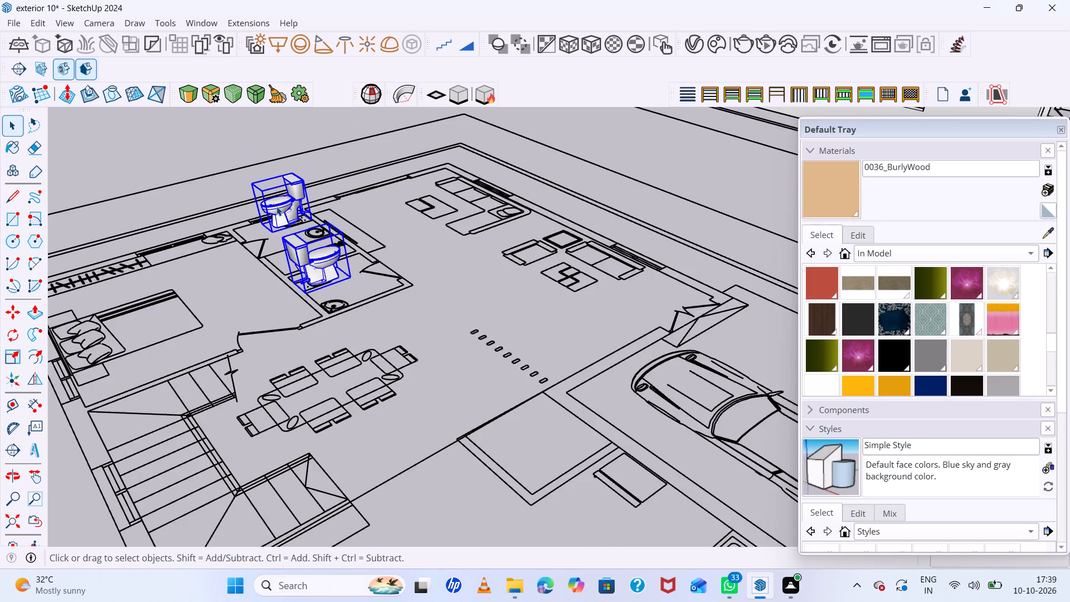
scroll(276, 206, down, 3)
middle_drag(465, 289, 403, 360)
scroll(514, 318, up, 5)
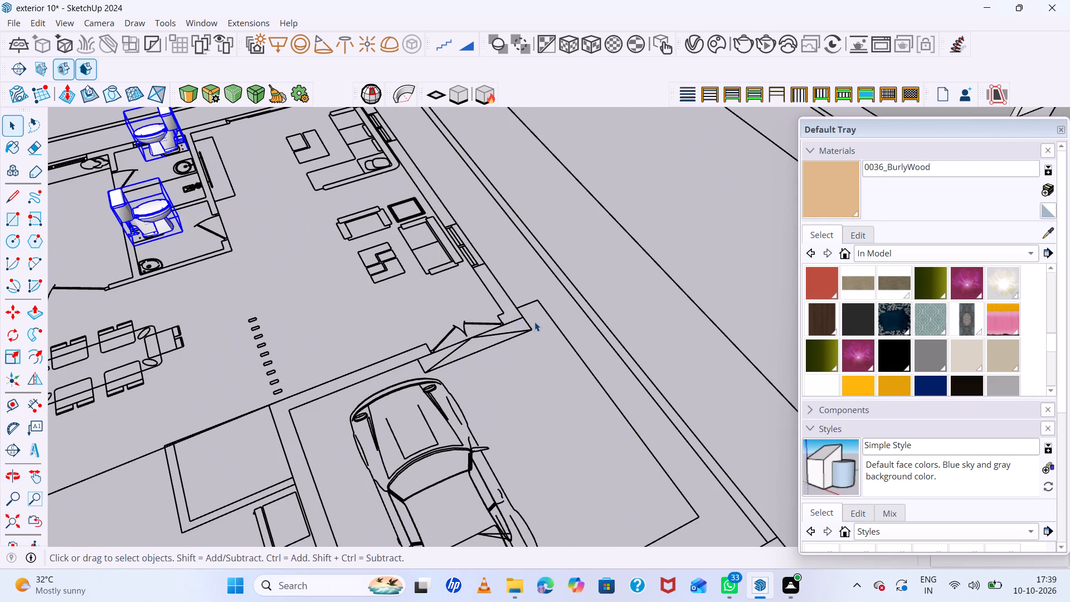
key(m)
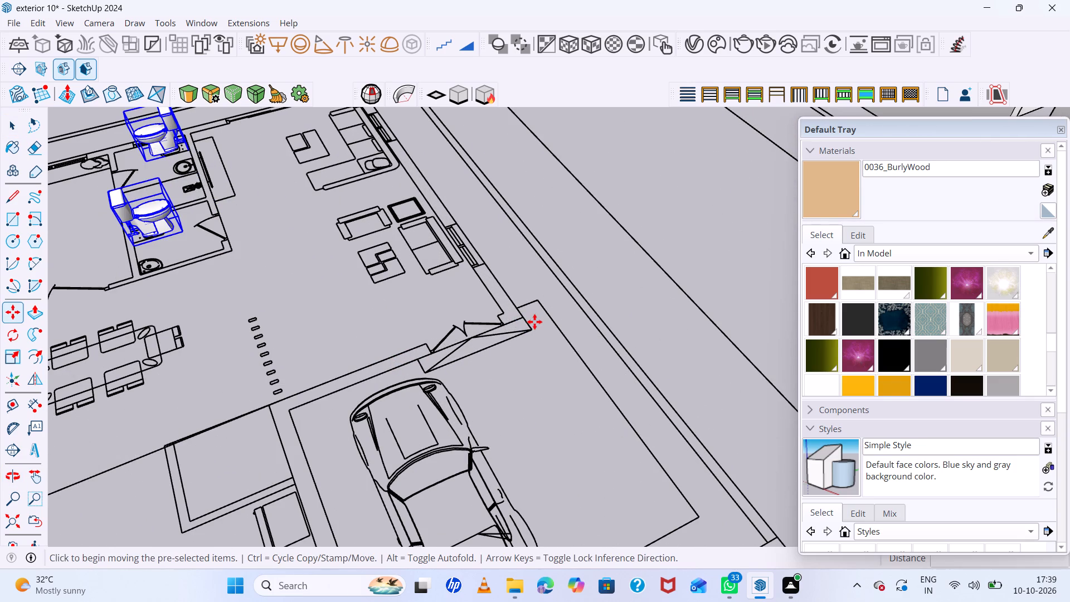
scroll(577, 356, up, 5)
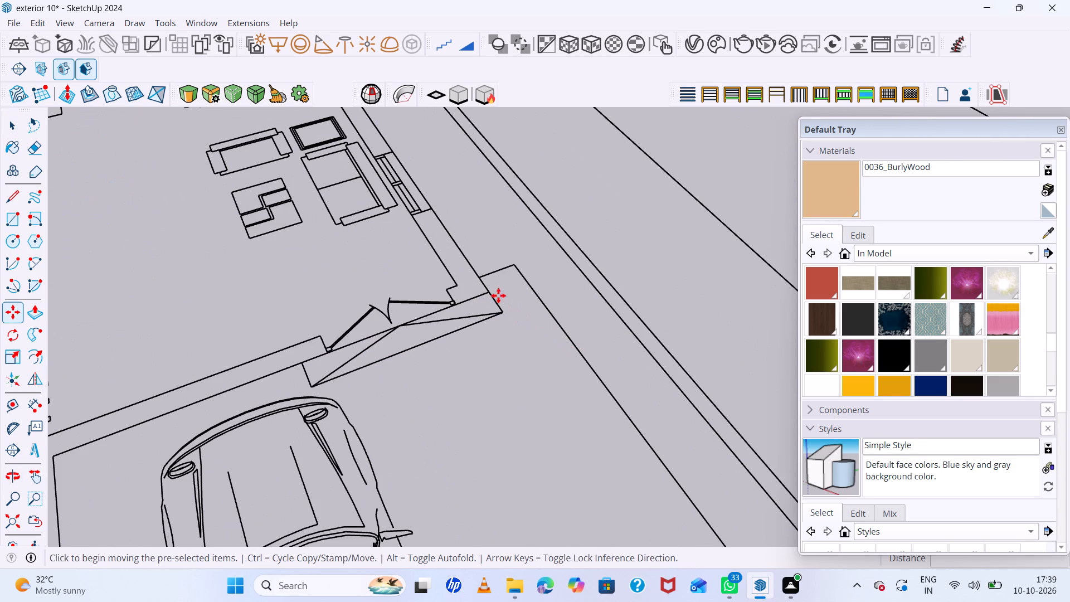
click(485, 290)
scroll(375, 289, down, 3)
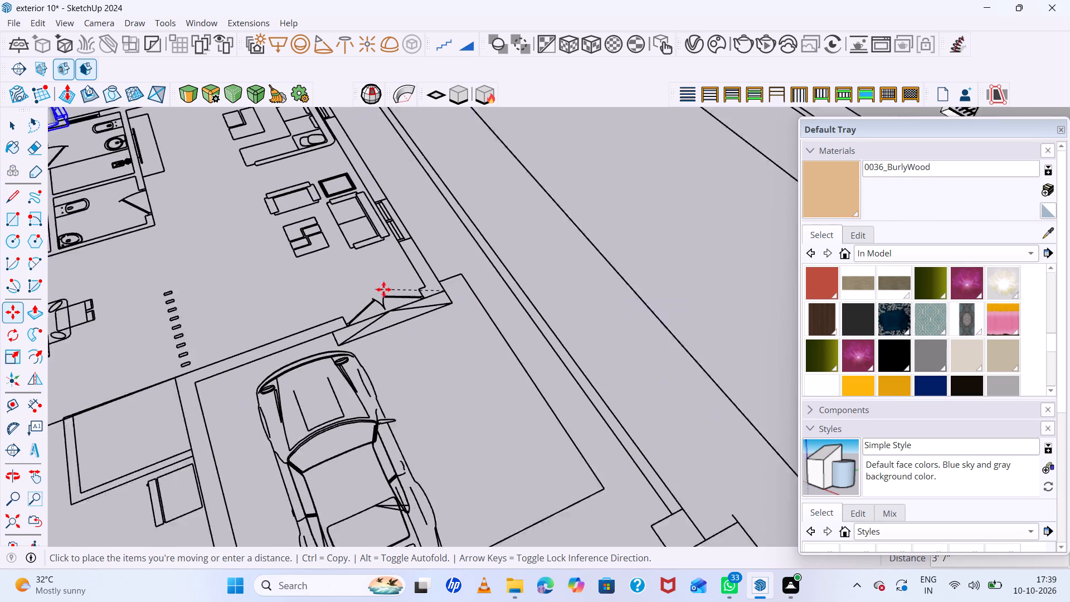
scroll(383, 289, down, 15)
scroll(567, 236, down, 2)
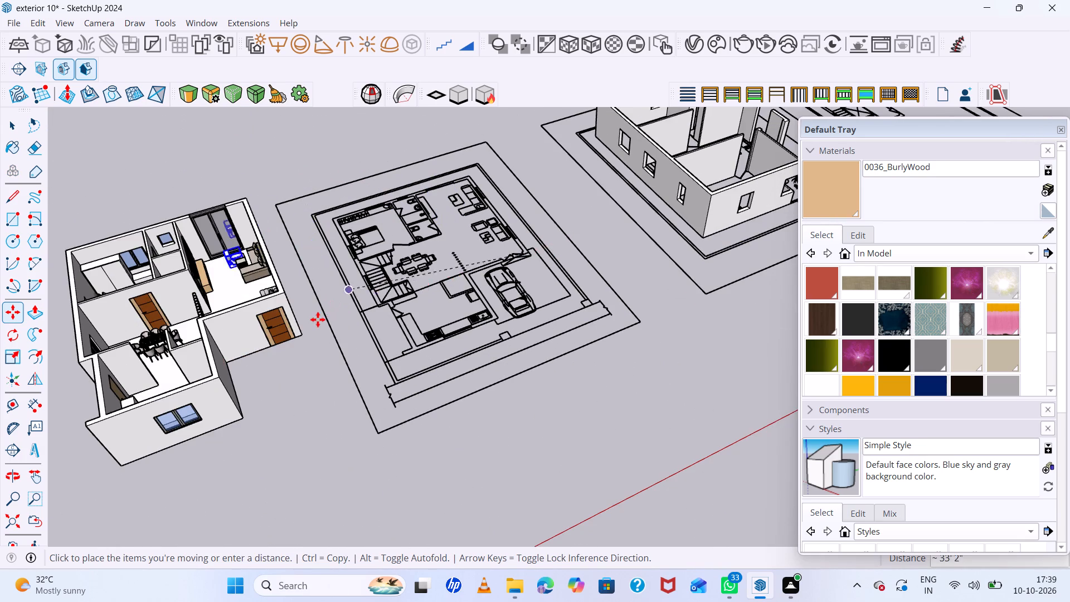
scroll(318, 319, up, 5)
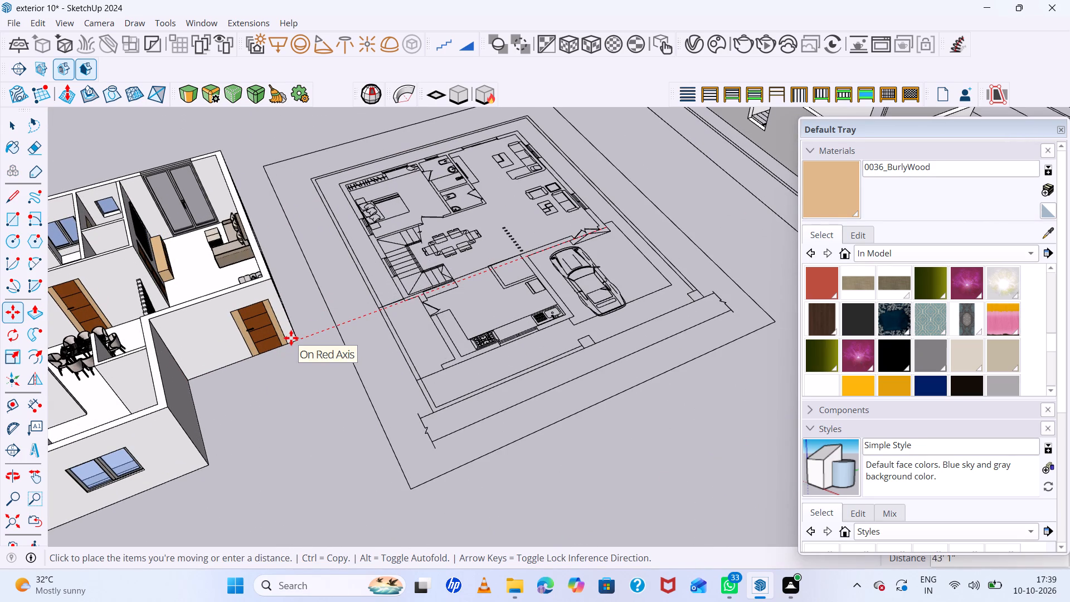
click(295, 342)
Inspect the toilets' placement inside the bathrooms of the furnished 3D house from several angles.
scroll(368, 286, down, 13)
scroll(218, 241, up, 18)
middle_drag(184, 274, 202, 338)
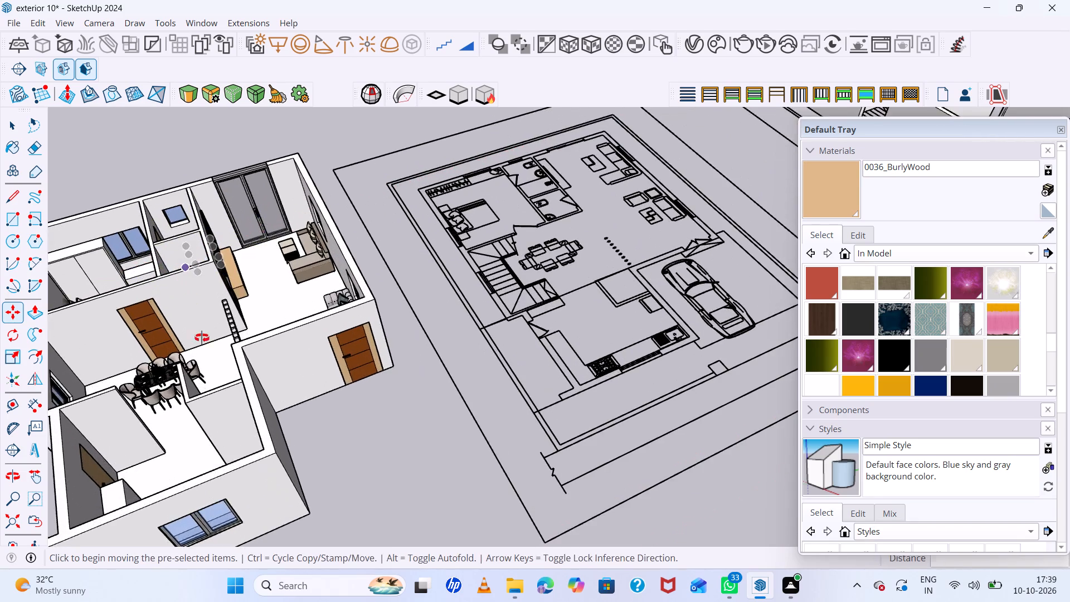
middle_drag(202, 338, 214, 406)
scroll(150, 330, up, 13)
middle_drag(168, 322, 304, 261)
key(space)
click(357, 232)
scroll(359, 229, down, 7)
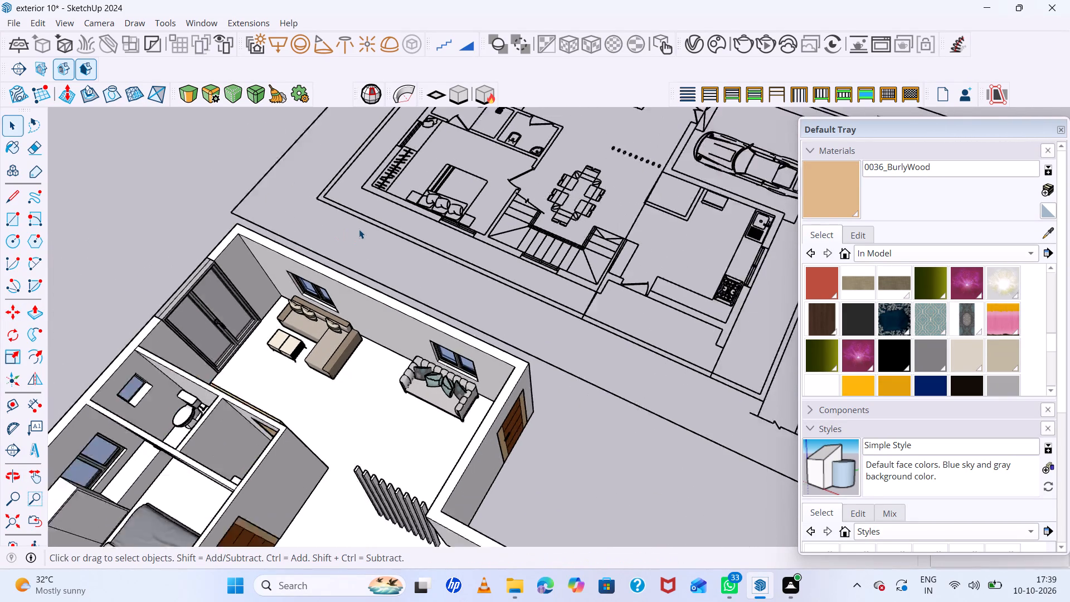
scroll(359, 229, down, 5)
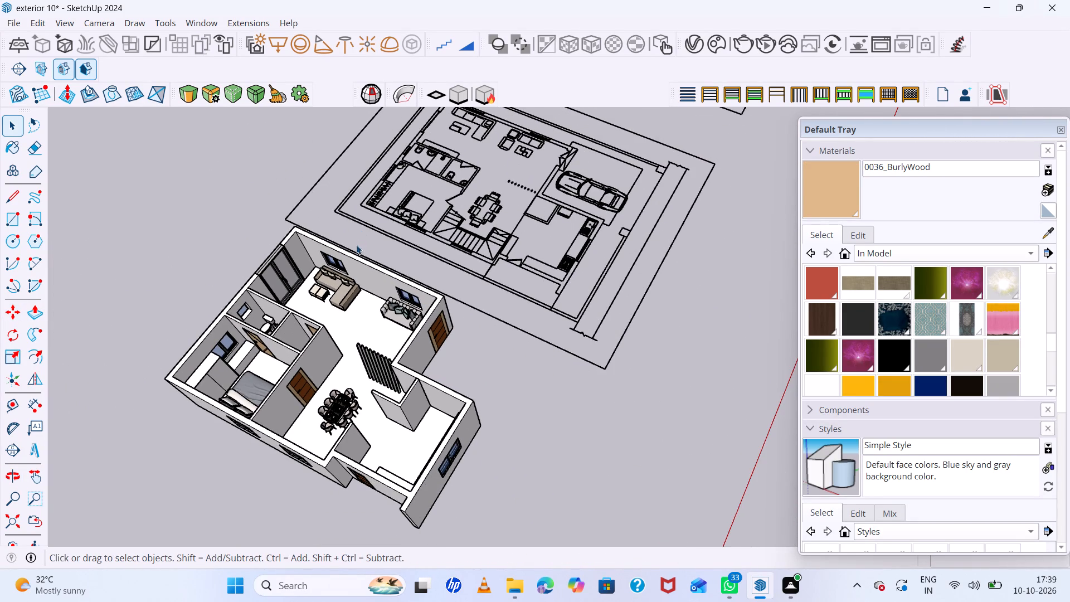
Examine both bathrooms' toilets and the overall furnished 3D house beside the 2D floor plan from several angles.
scroll(289, 318, up, 4)
scroll(289, 318, down, 2)
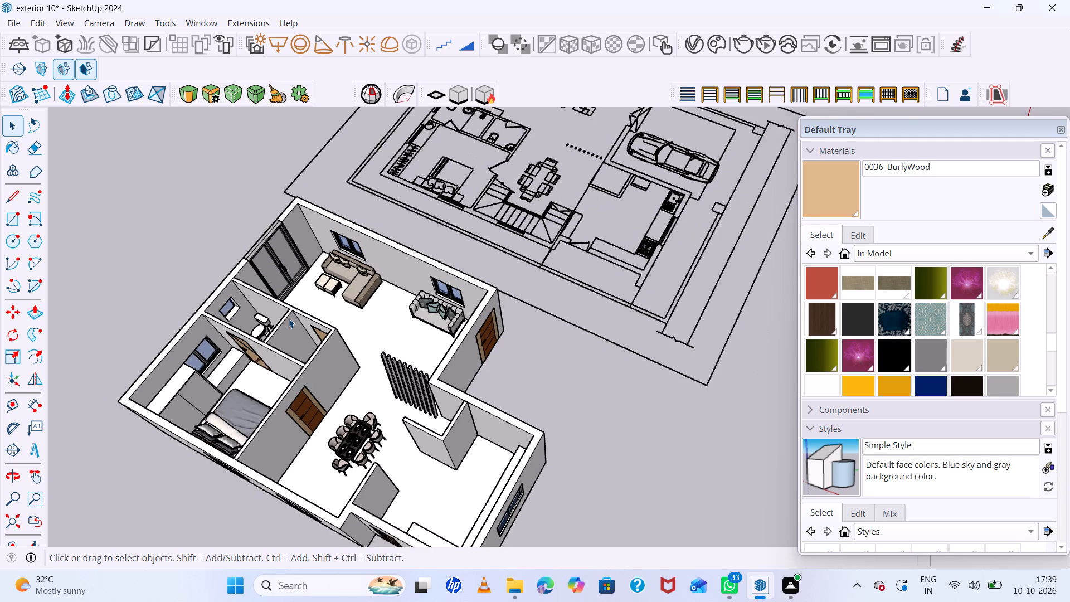
scroll(289, 318, down, 7)
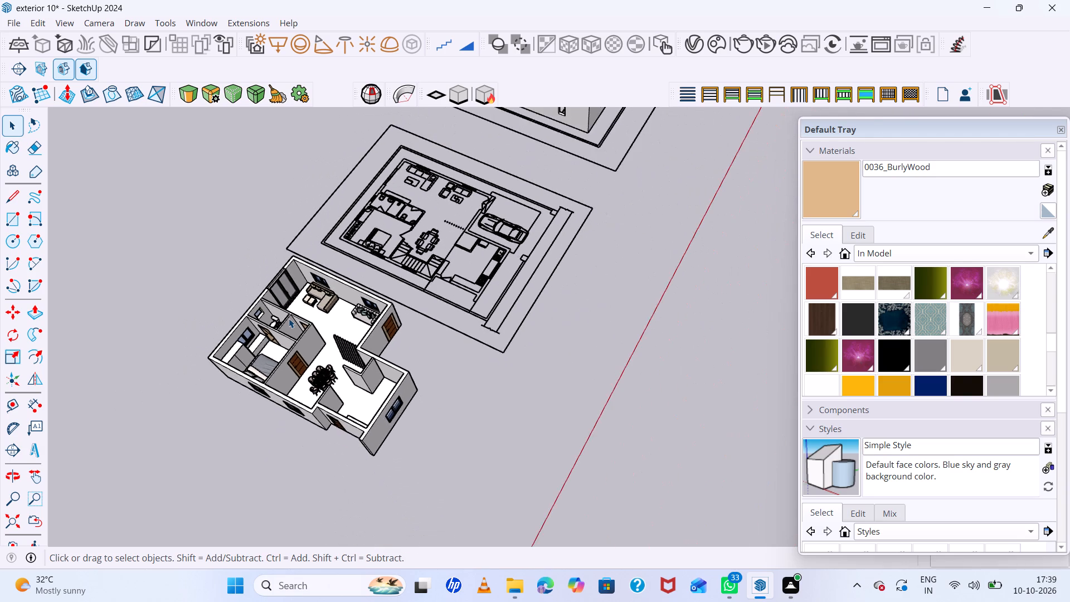
scroll(284, 327, up, 4)
scroll(282, 355, up, 18)
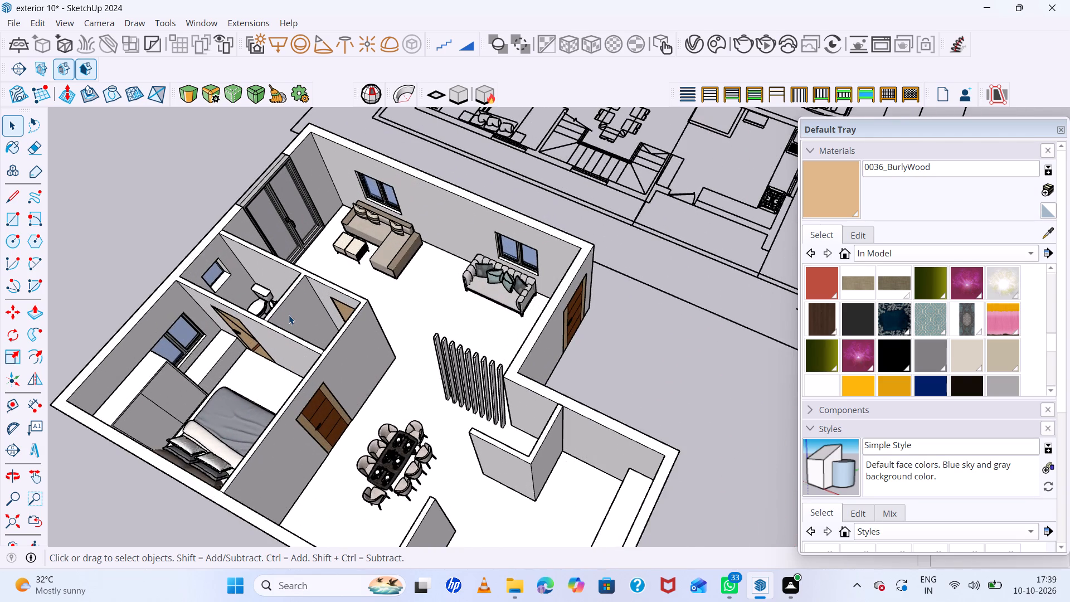
middle_drag(289, 315, 302, 397)
scroll(313, 376, up, 13)
scroll(327, 318, down, 7)
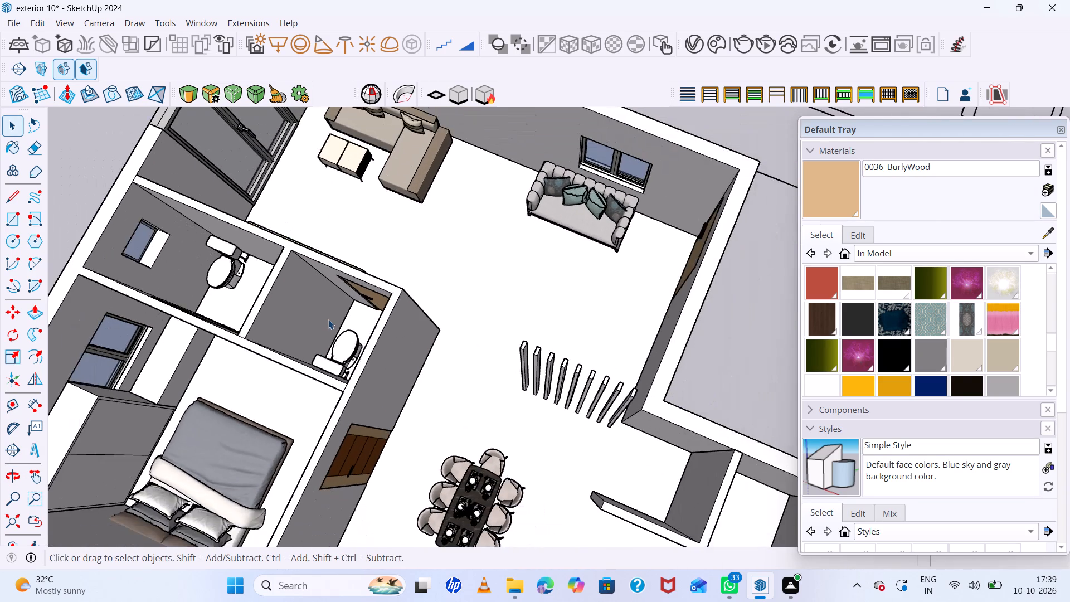
middle_drag(376, 333, 218, 234)
scroll(213, 232, down, 14)
scroll(276, 240, down, 9)
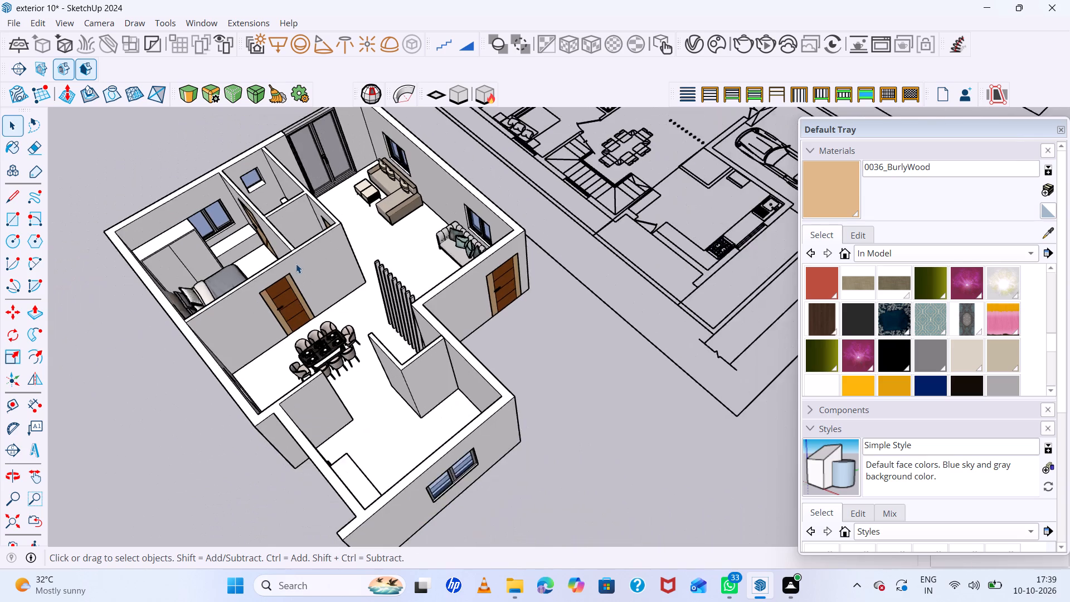
scroll(296, 264, down, 5)
middle_drag(402, 317, 250, 327)
scroll(250, 327, down, 1)
scroll(363, 295, down, 6)
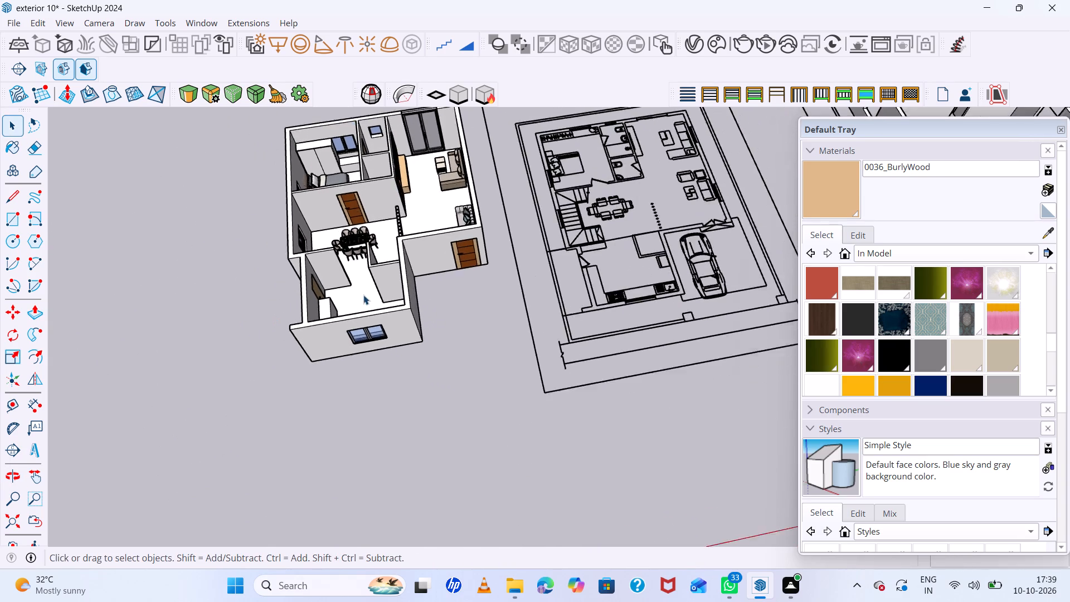
scroll(392, 173, up, 5)
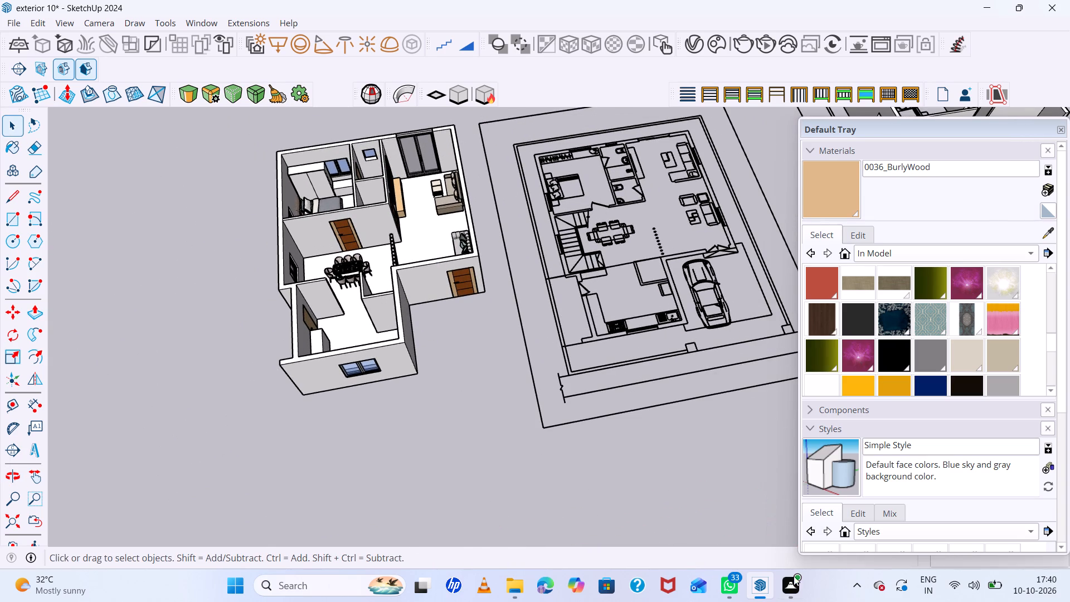
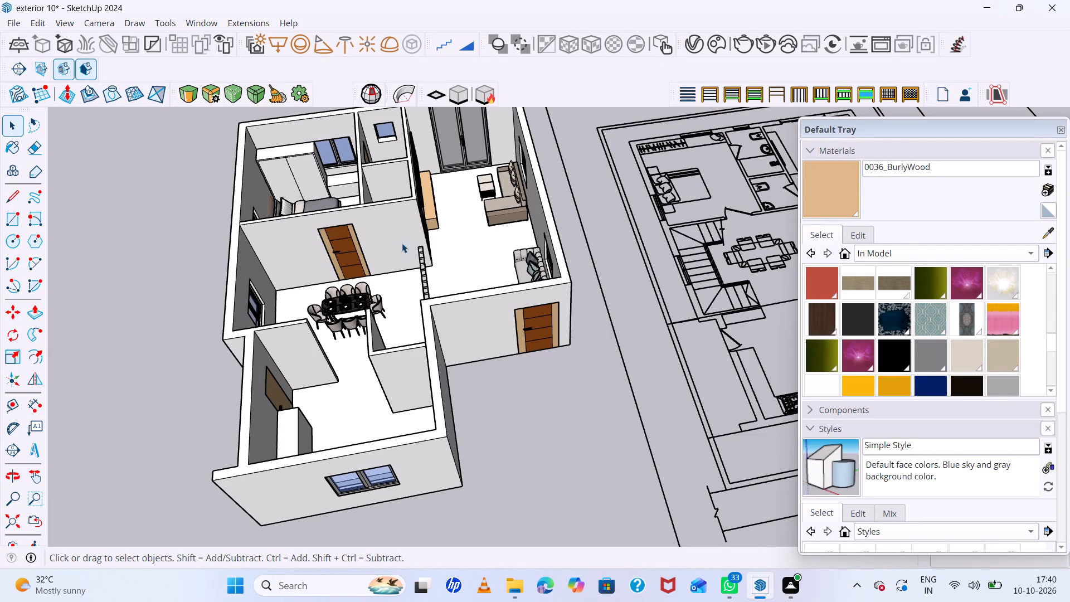
Examine the kitchen, dining and living areas of the furnished house, closing in on the stepped slat divider beside the dining table.
scroll(411, 392, down, 8)
middle_drag(411, 392, 264, 387)
scroll(368, 274, up, 12)
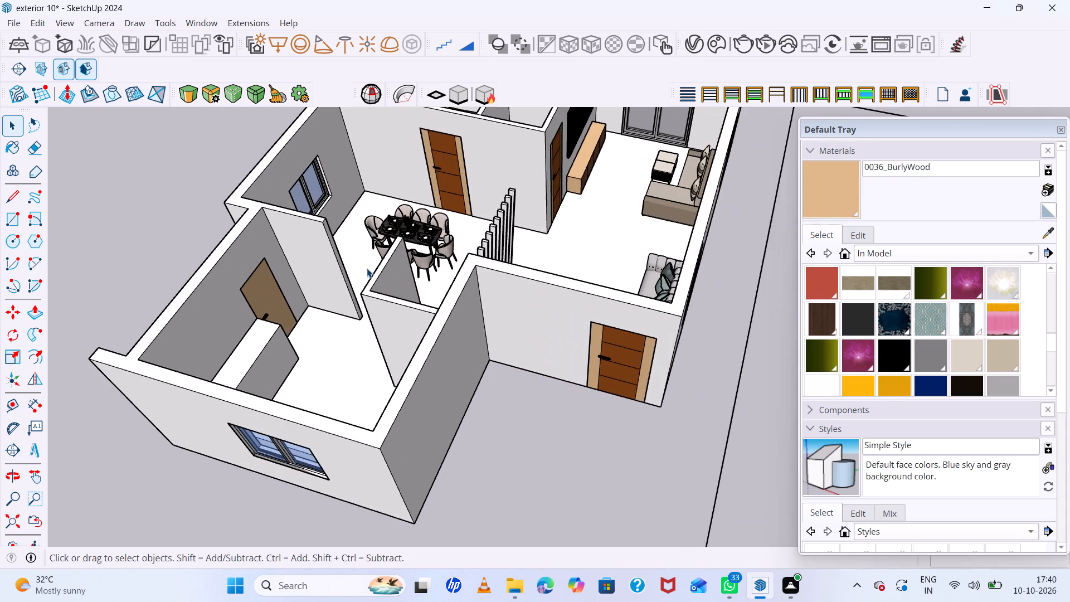
scroll(367, 268, up, 11)
scroll(367, 268, down, 14)
scroll(381, 319, down, 6)
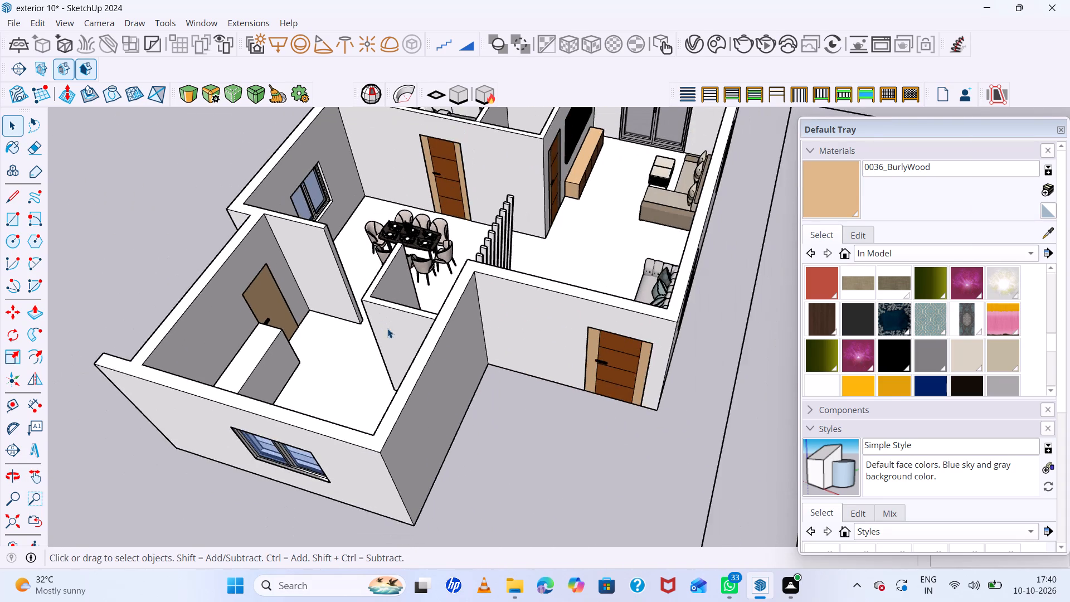
scroll(471, 274, up, 5)
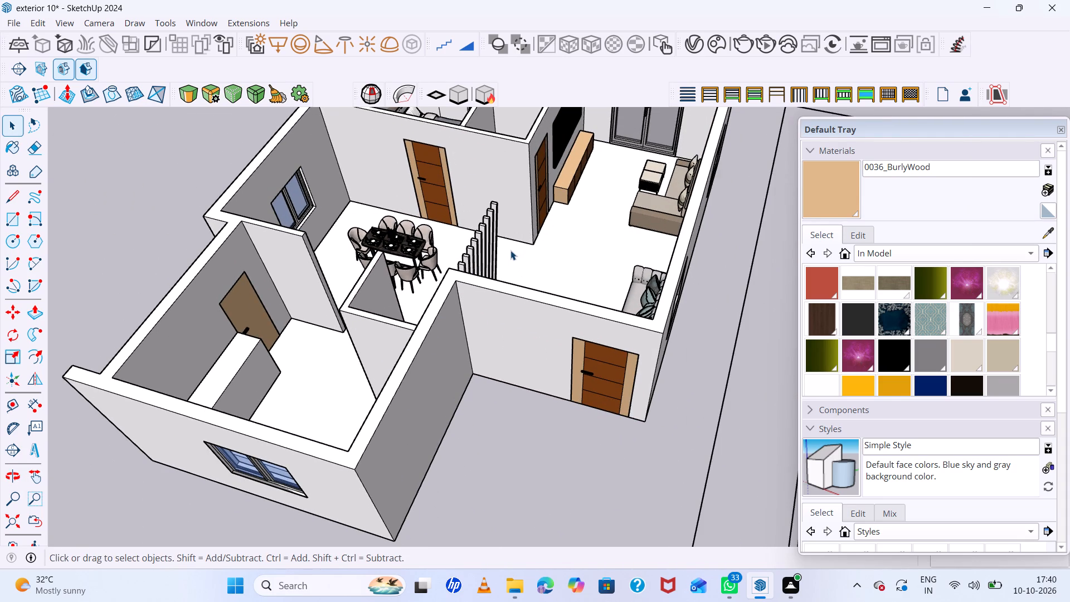
scroll(510, 250, up, 10)
scroll(447, 214, up, 5)
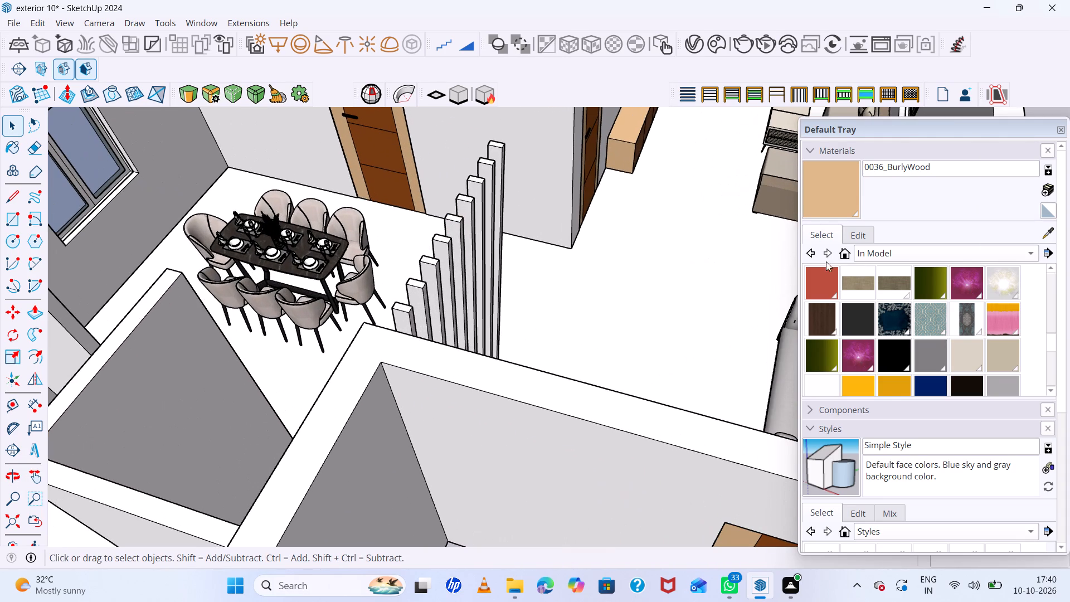
Delete the dark brown wood Material~2 and the dark blue patterned material from the model's materials.
click(930, 254)
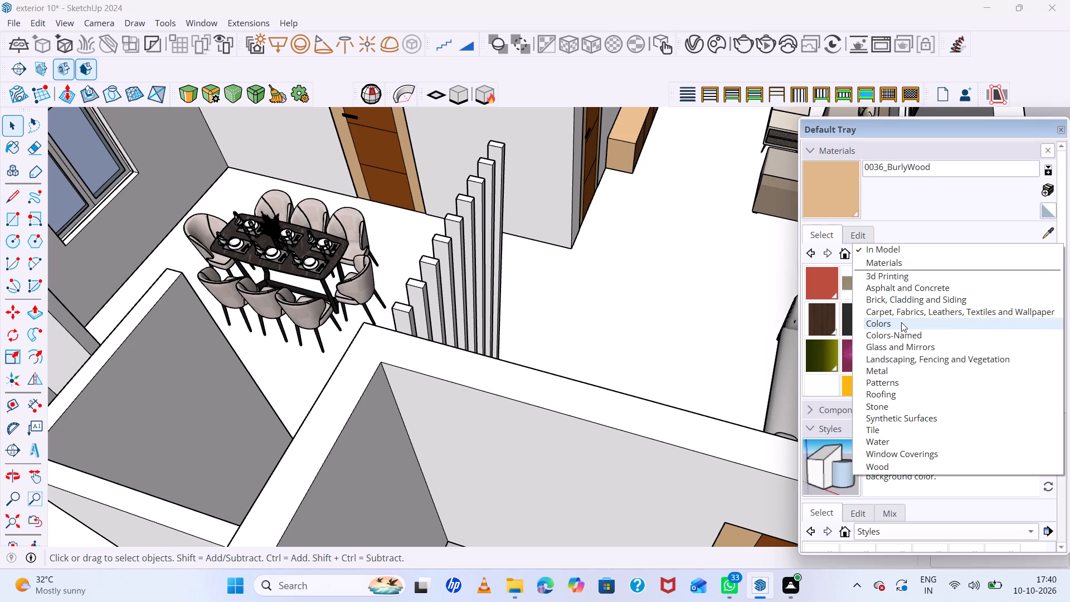
click(822, 323)
right_click(822, 323)
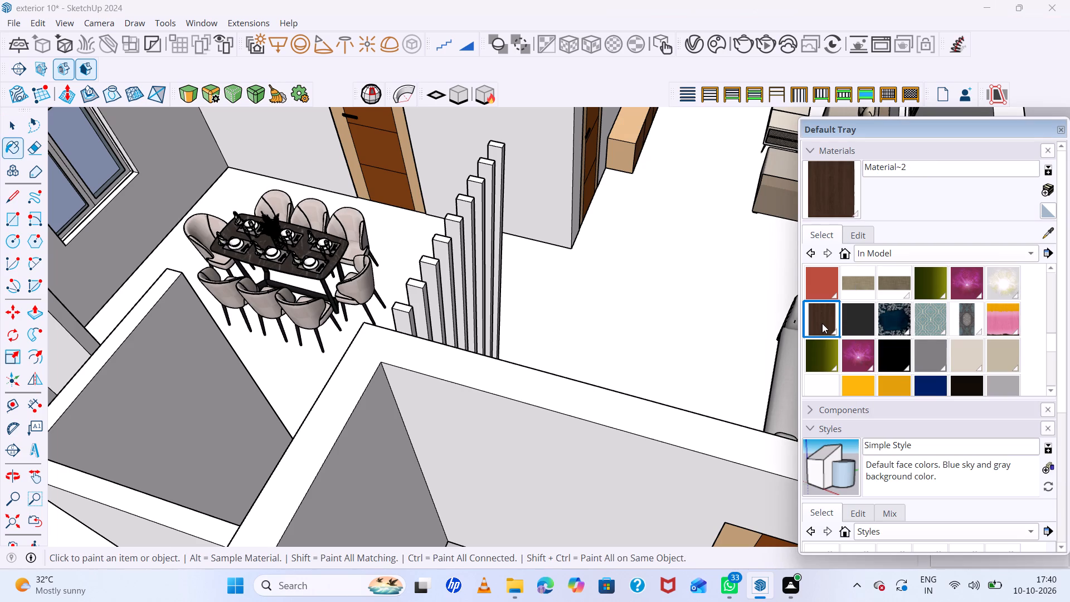
click(865, 330)
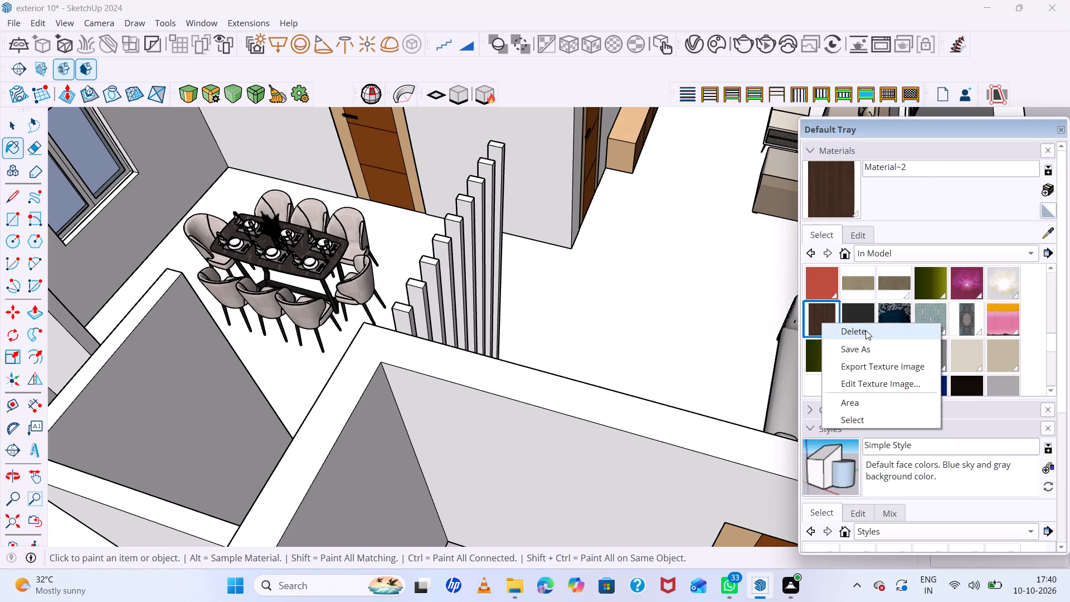
click(591, 297)
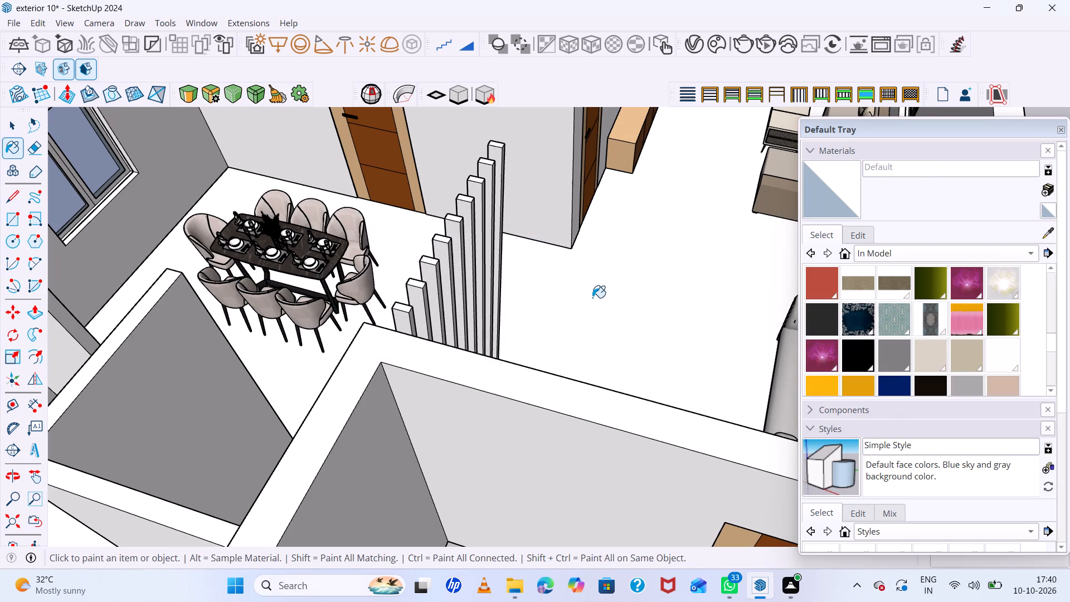
right_click(863, 324)
click(896, 336)
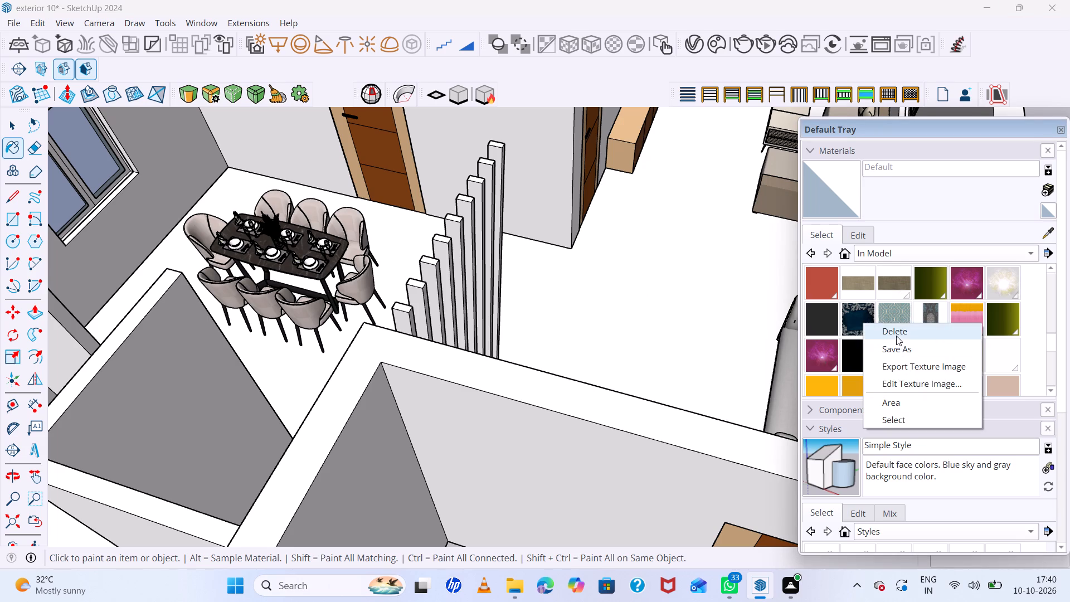
click(582, 300)
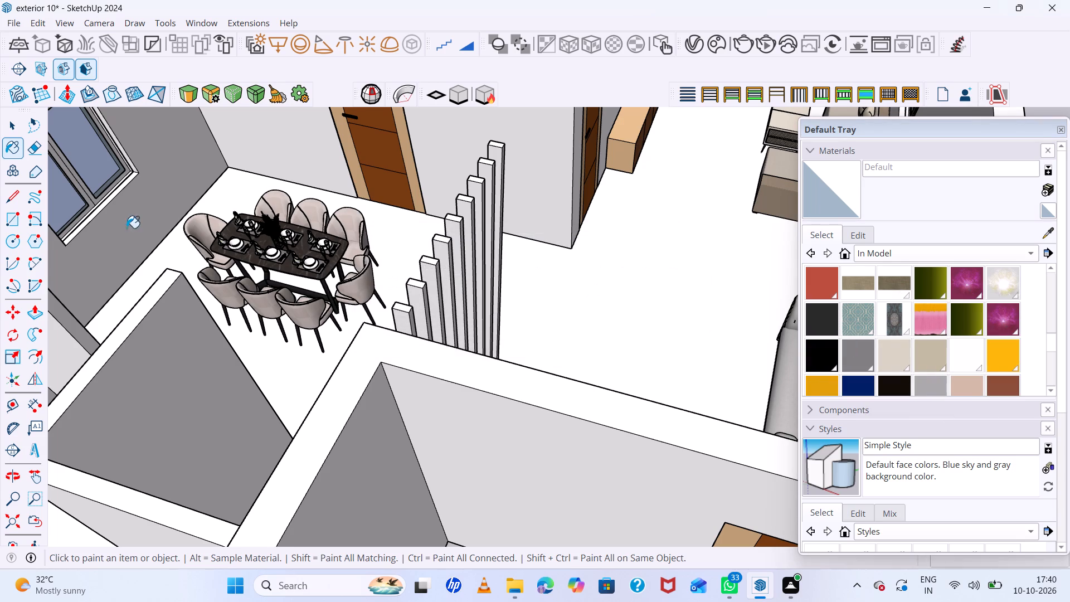
Examine the dining table, its place settings, flowers and chairs up close and within the dining area.
scroll(85, 222, up, 7)
scroll(292, 248, up, 20)
scroll(292, 248, up, 4)
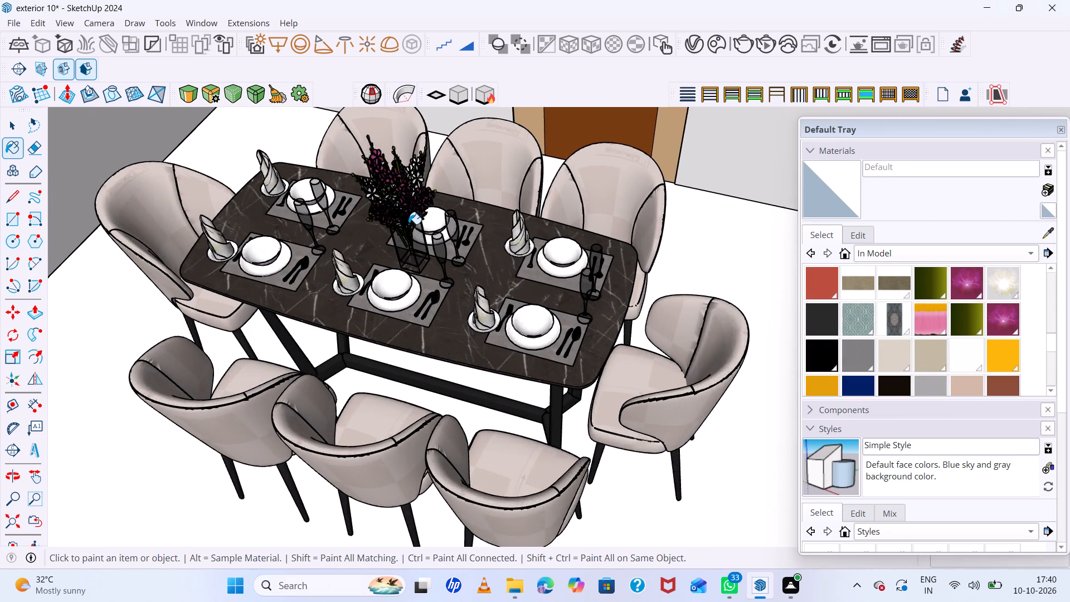
scroll(408, 224, up, 20)
scroll(408, 224, up, 6)
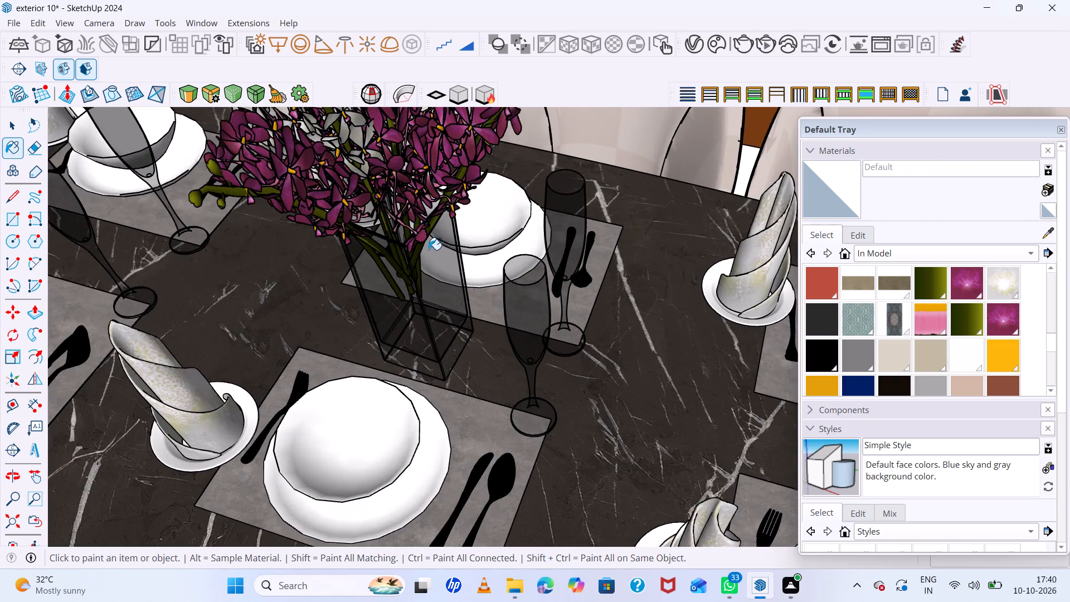
middle_drag(429, 236, 438, 195)
scroll(438, 196, down, 18)
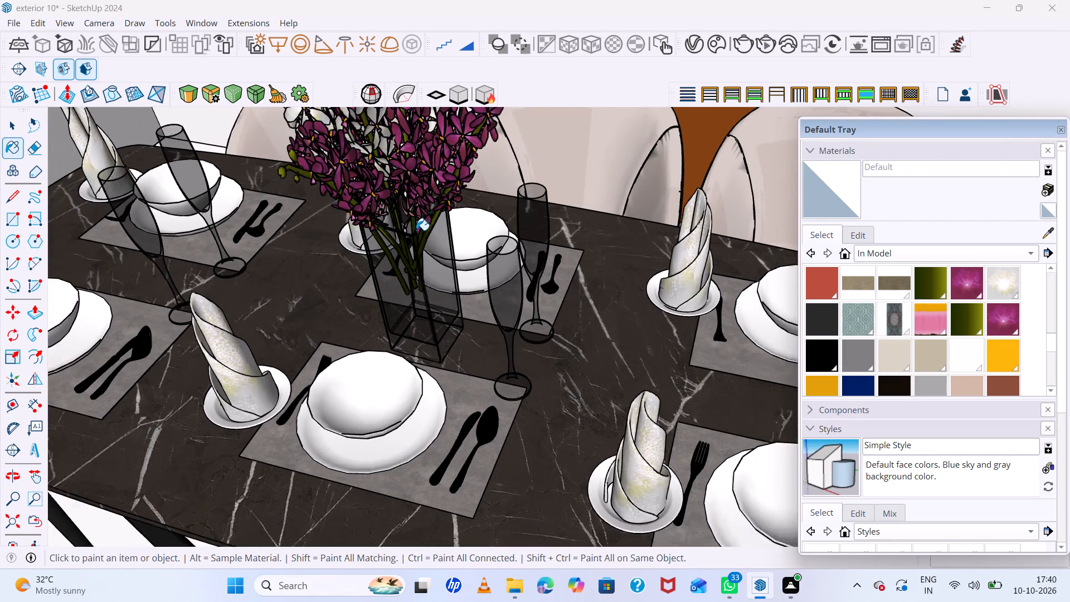
scroll(416, 230, down, 20)
scroll(416, 230, down, 20)
scroll(416, 230, down, 1)
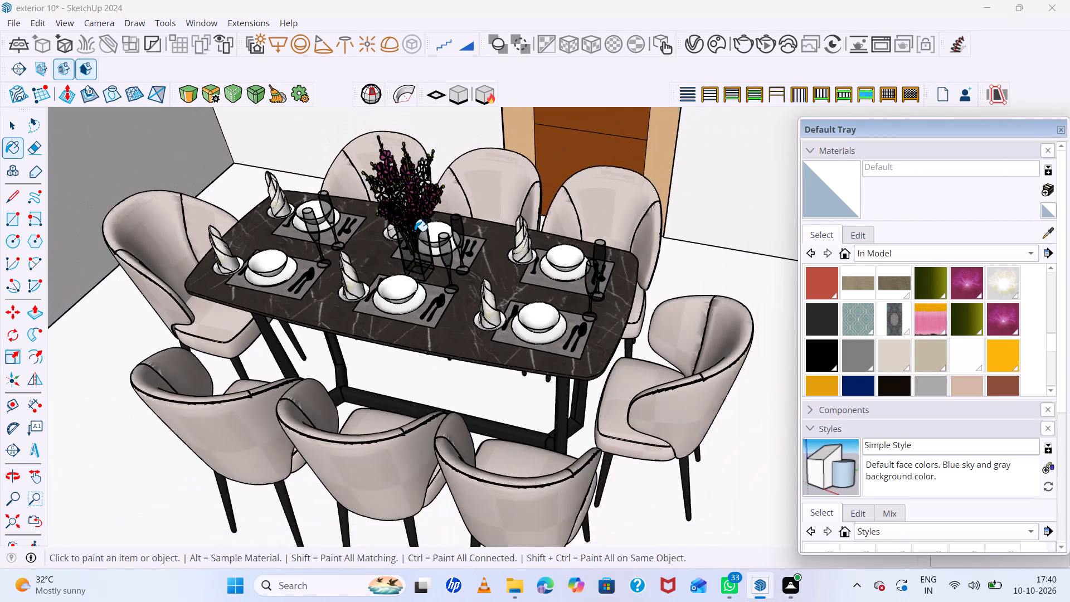
scroll(415, 231, down, 15)
scroll(421, 241, down, 20)
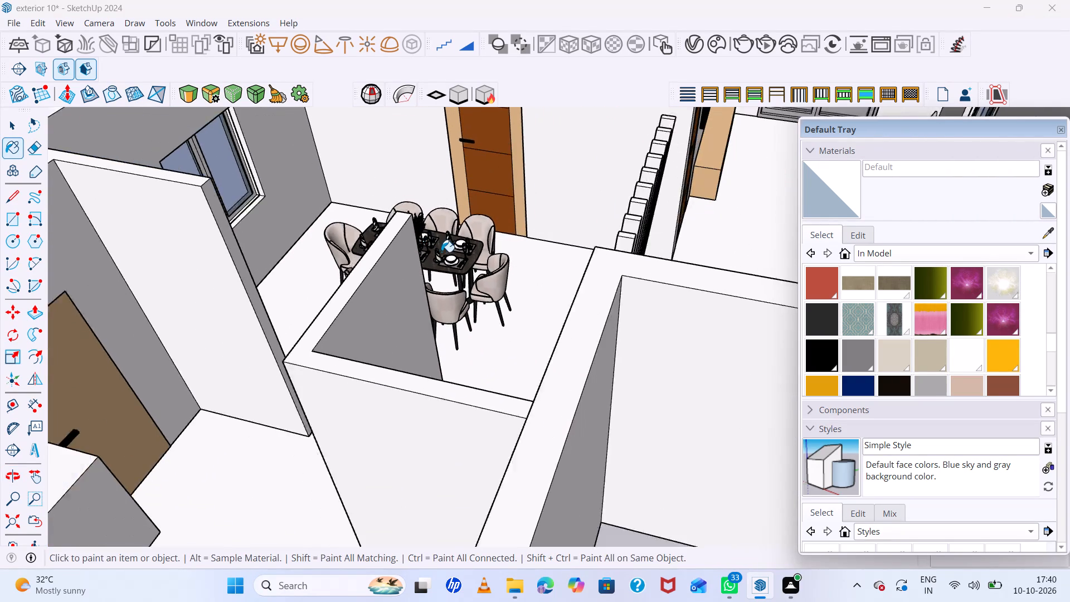
key(space)
scroll(442, 254, down, 18)
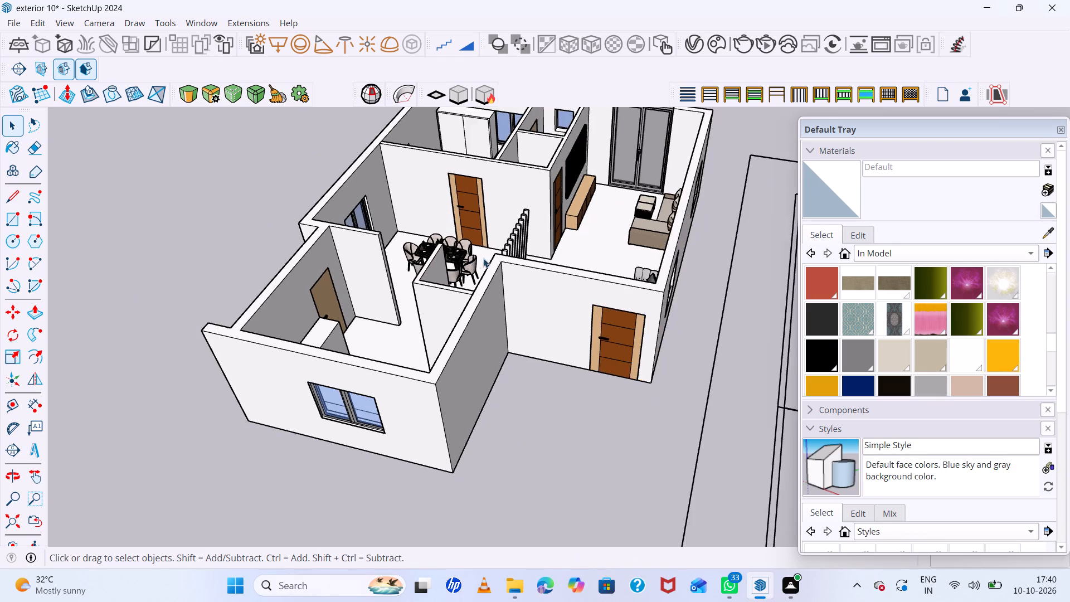
Choose Wood Veneer 01 from the Wood materials and try to paint the stepped slat divider with it.
scroll(520, 259, up, 5)
click(677, 310)
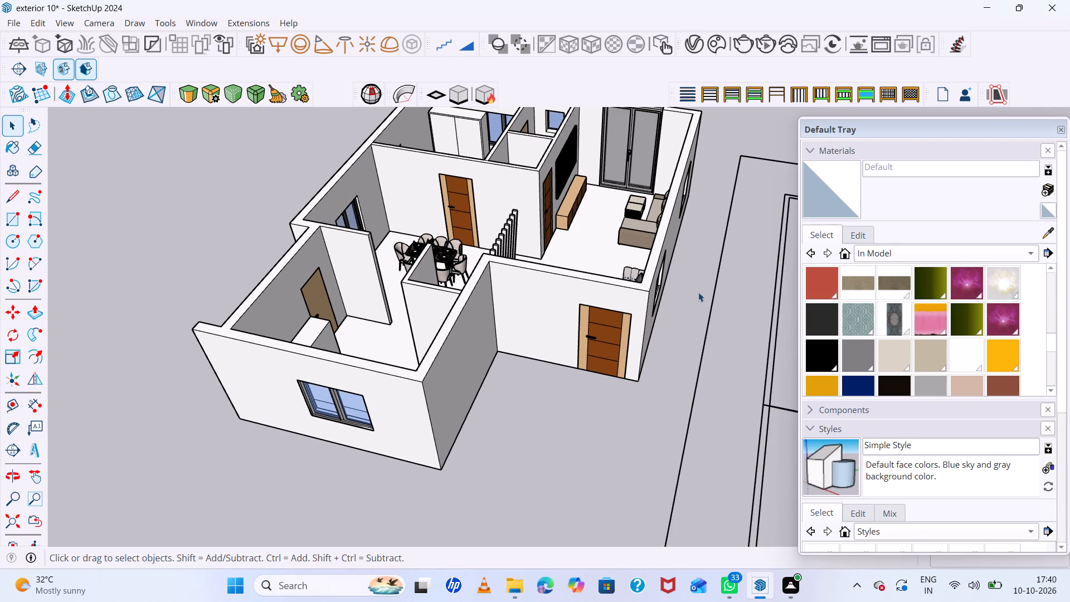
scroll(625, 265, up, 7)
scroll(617, 268, down, 5)
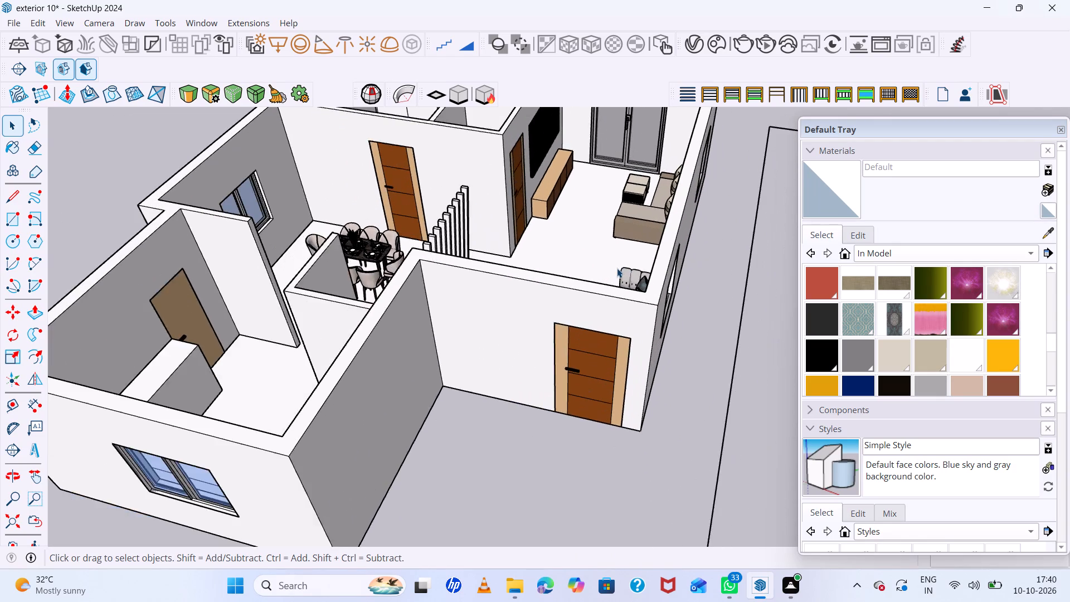
scroll(617, 268, down, 1)
scroll(537, 266, down, 6)
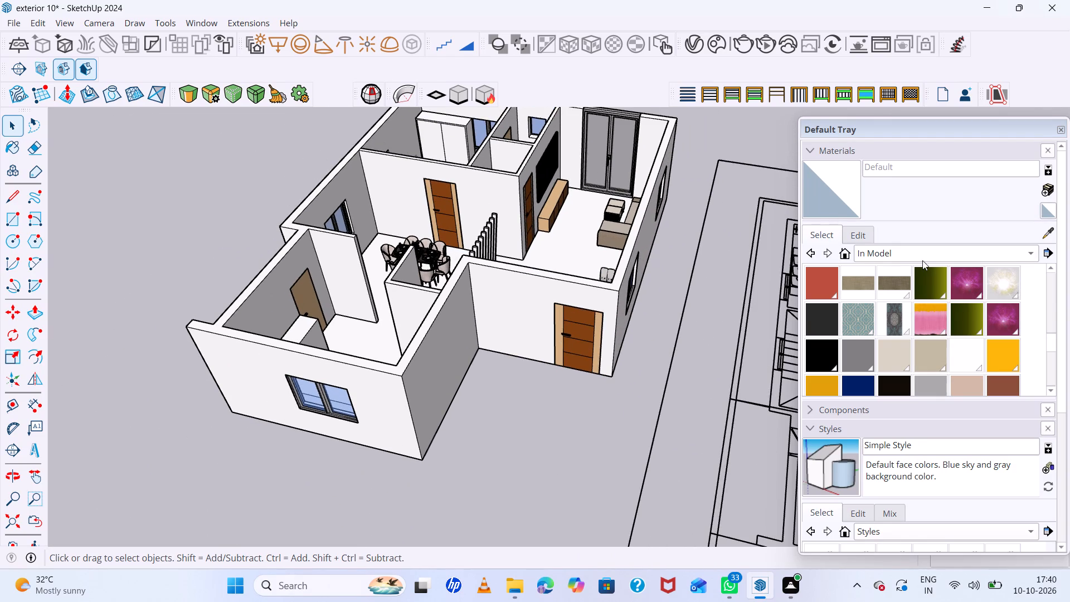
click(911, 252)
click(883, 465)
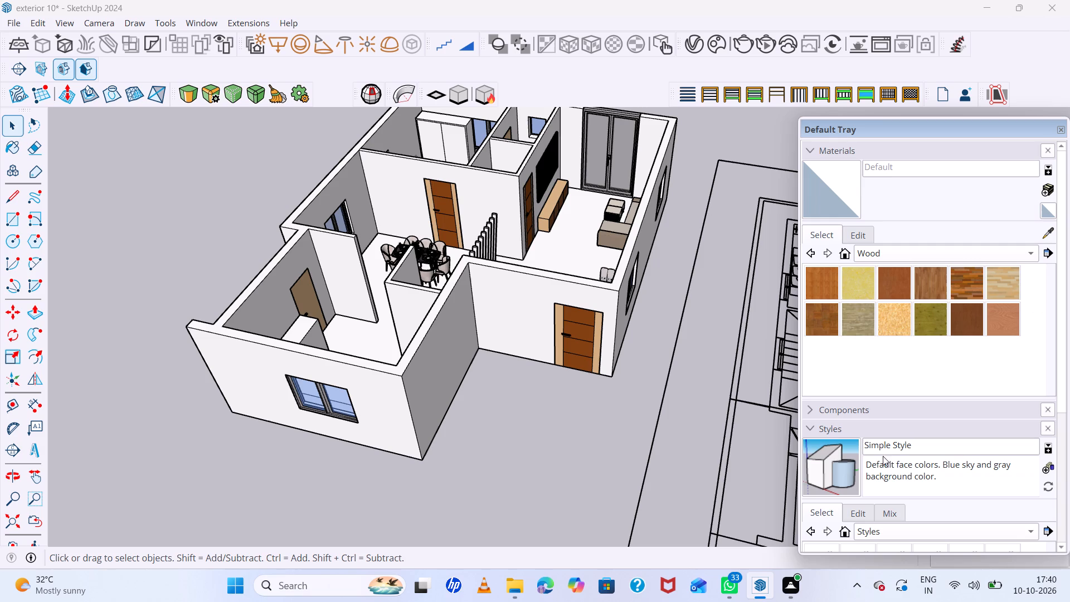
click(969, 325)
scroll(538, 222, up, 4)
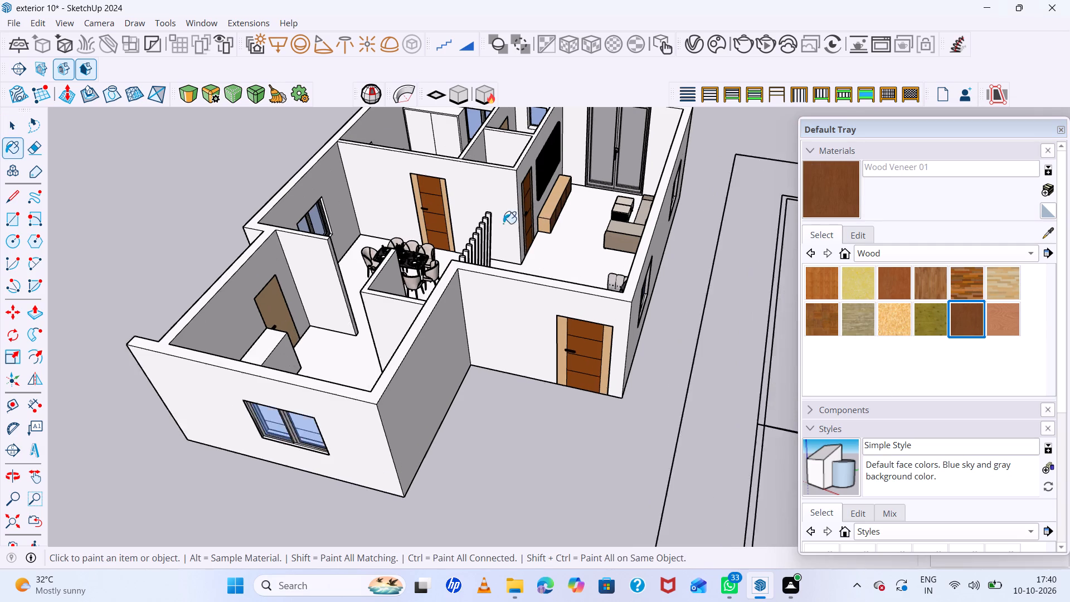
scroll(503, 224, up, 7)
scroll(450, 264, up, 5)
click(434, 290)
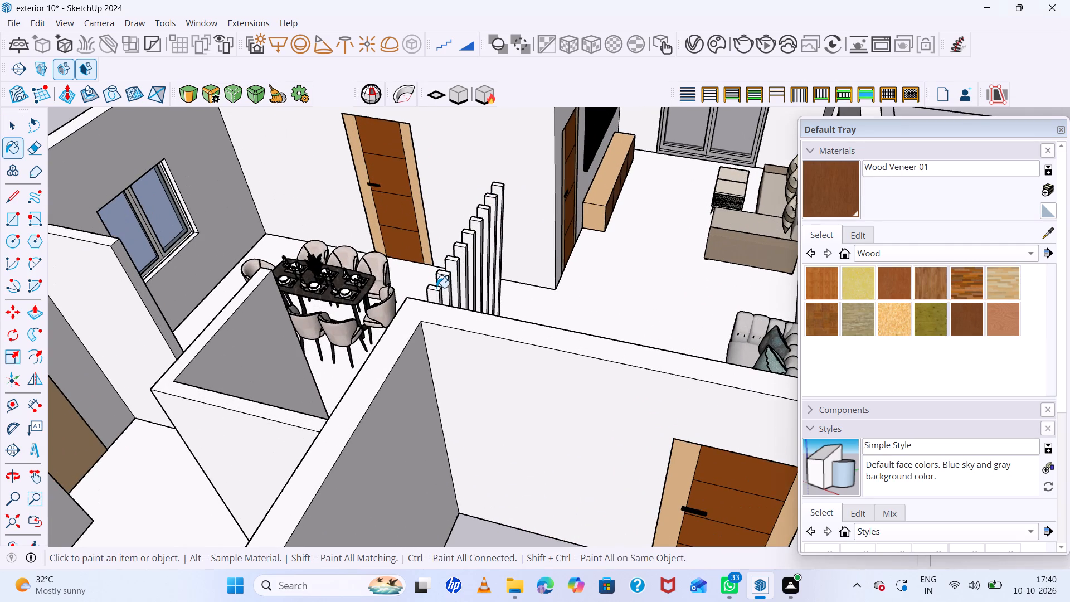
double_click(437, 288)
scroll(437, 284, up, 5)
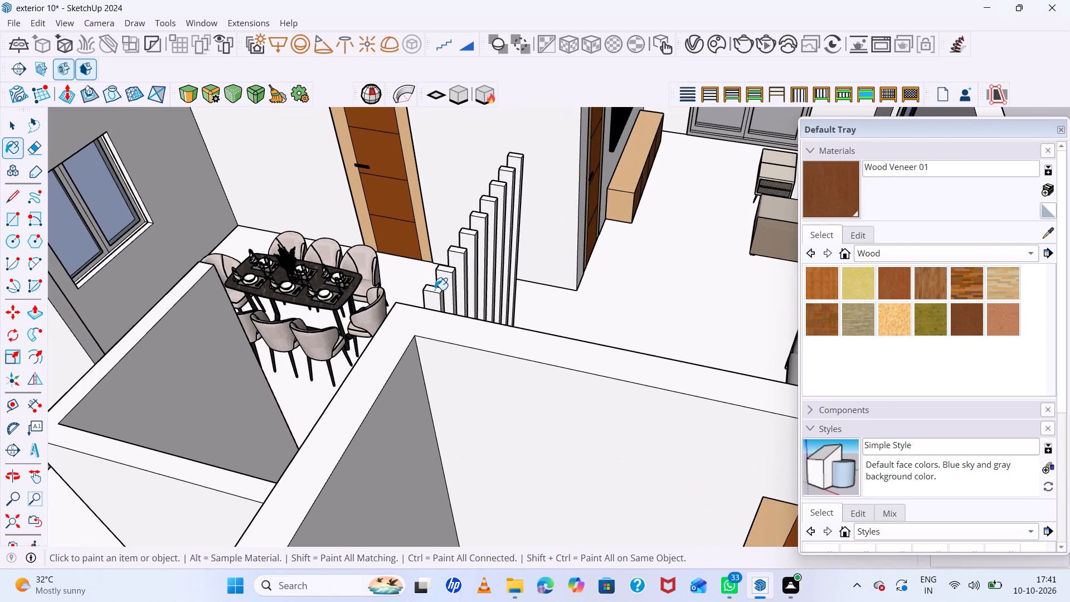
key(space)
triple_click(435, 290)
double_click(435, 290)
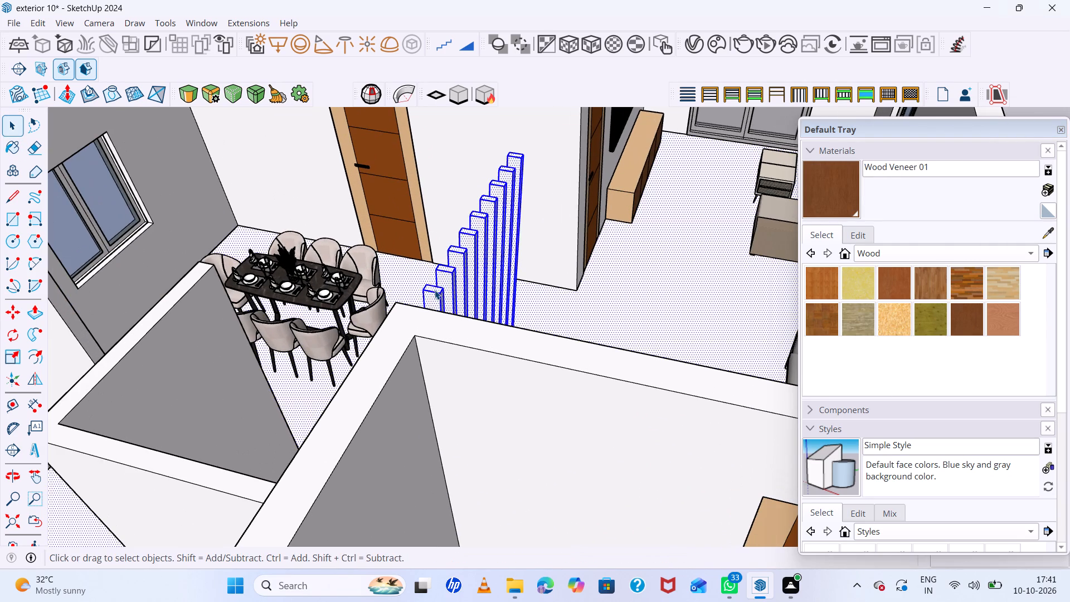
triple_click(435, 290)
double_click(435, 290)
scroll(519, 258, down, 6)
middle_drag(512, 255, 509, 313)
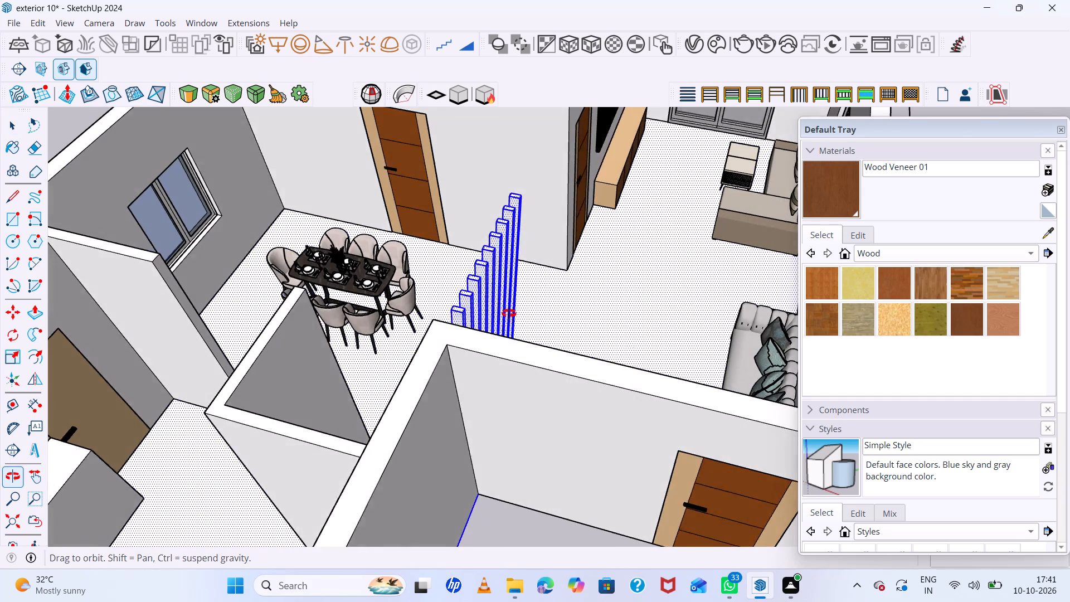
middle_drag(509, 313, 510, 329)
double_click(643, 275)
Select the divider slats together with the connected dining, living and kitchen floor, and paint them all with Wood Veneer 01.
scroll(490, 283, up, 3)
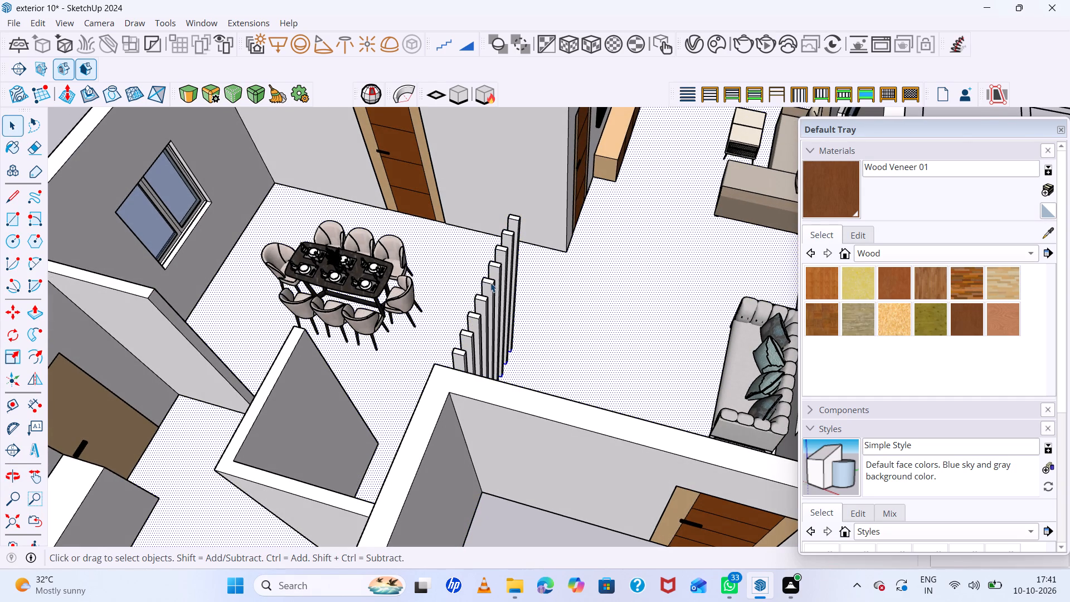
scroll(490, 283, up, 2)
triple_click(489, 283)
double_click(489, 283)
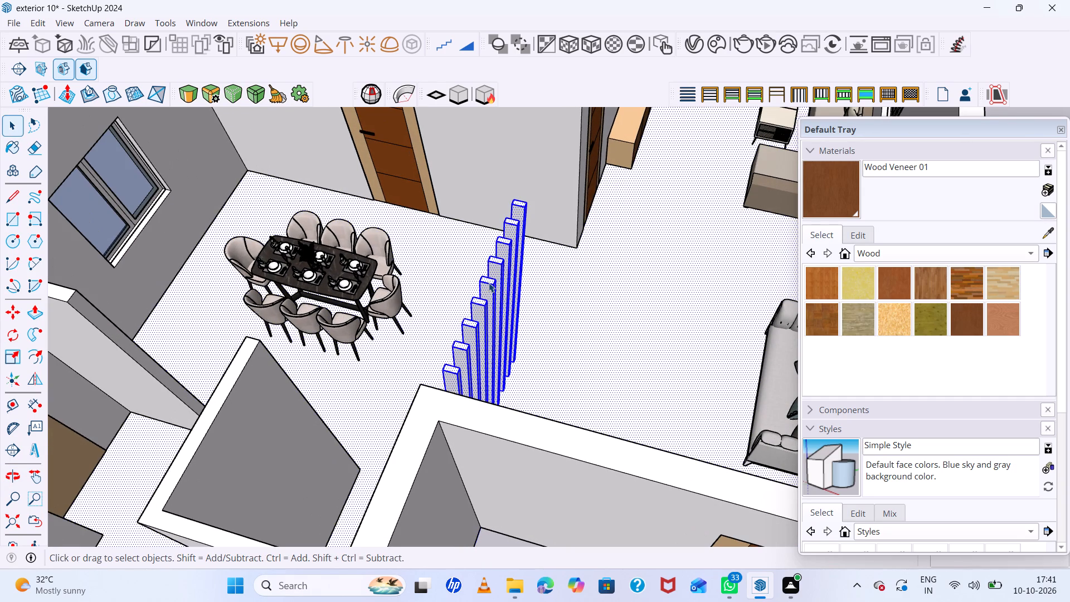
click(828, 185)
scroll(492, 295, up, 3)
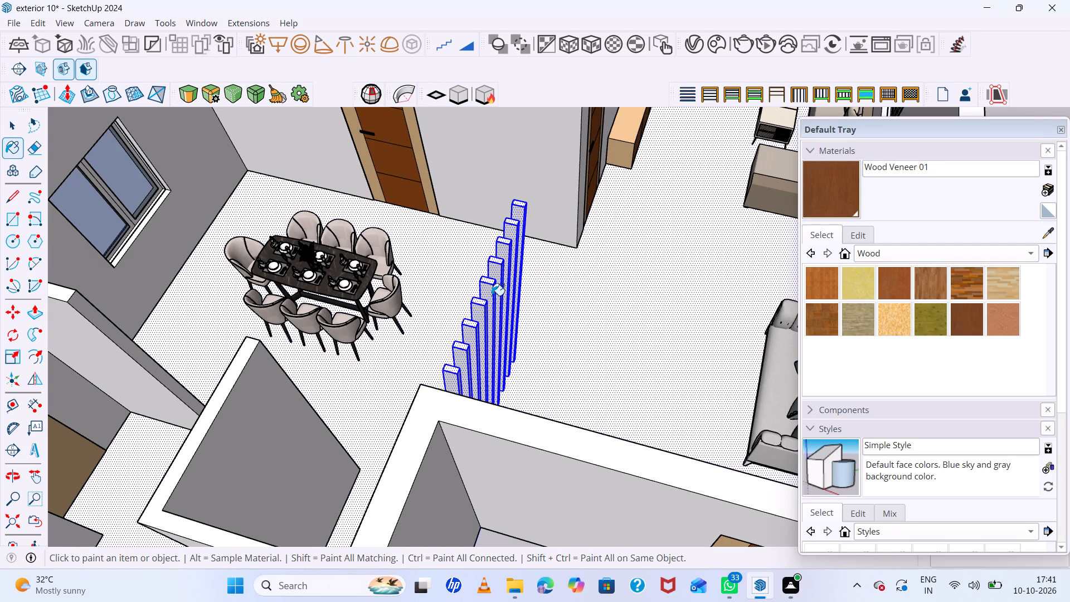
scroll(492, 295, up, 2)
click(492, 289)
scroll(538, 292, down, 6)
middle_drag(599, 304, 610, 279)
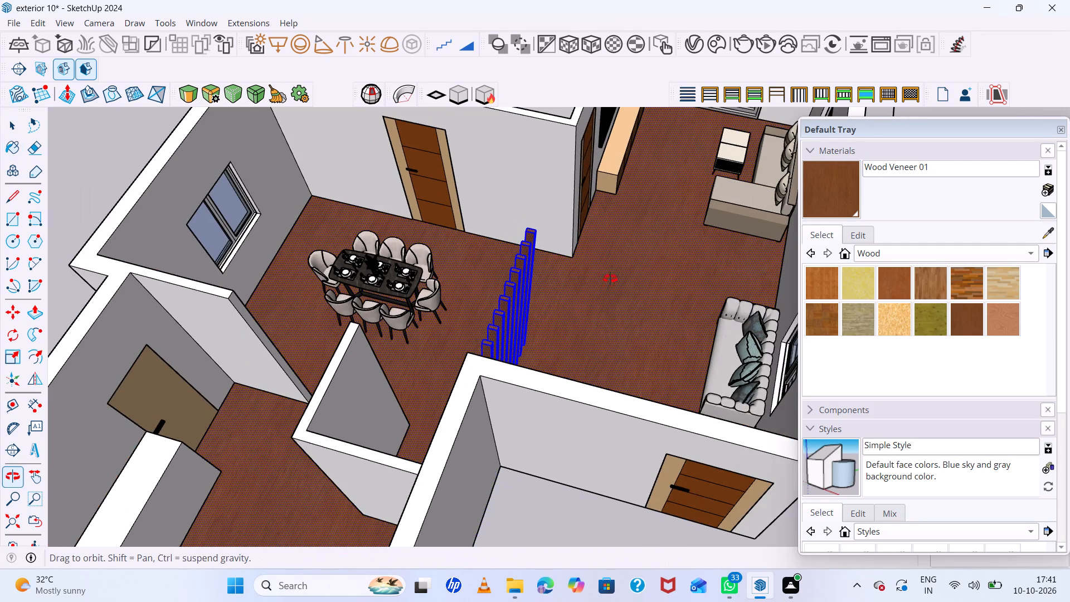
middle_drag(610, 279, 619, 256)
key(space)
click(619, 256)
scroll(405, 255, down, 4)
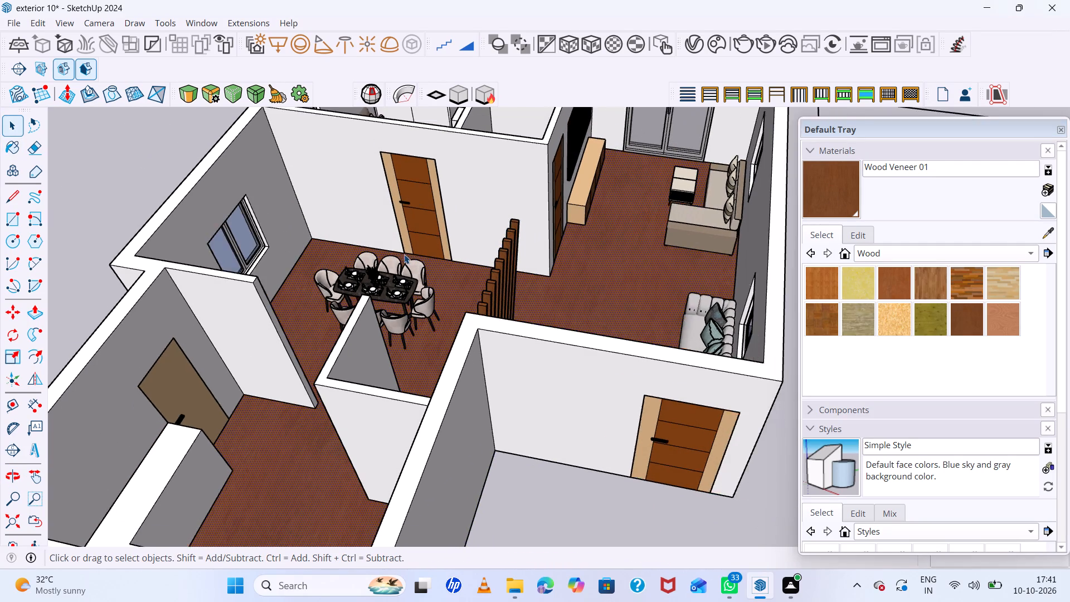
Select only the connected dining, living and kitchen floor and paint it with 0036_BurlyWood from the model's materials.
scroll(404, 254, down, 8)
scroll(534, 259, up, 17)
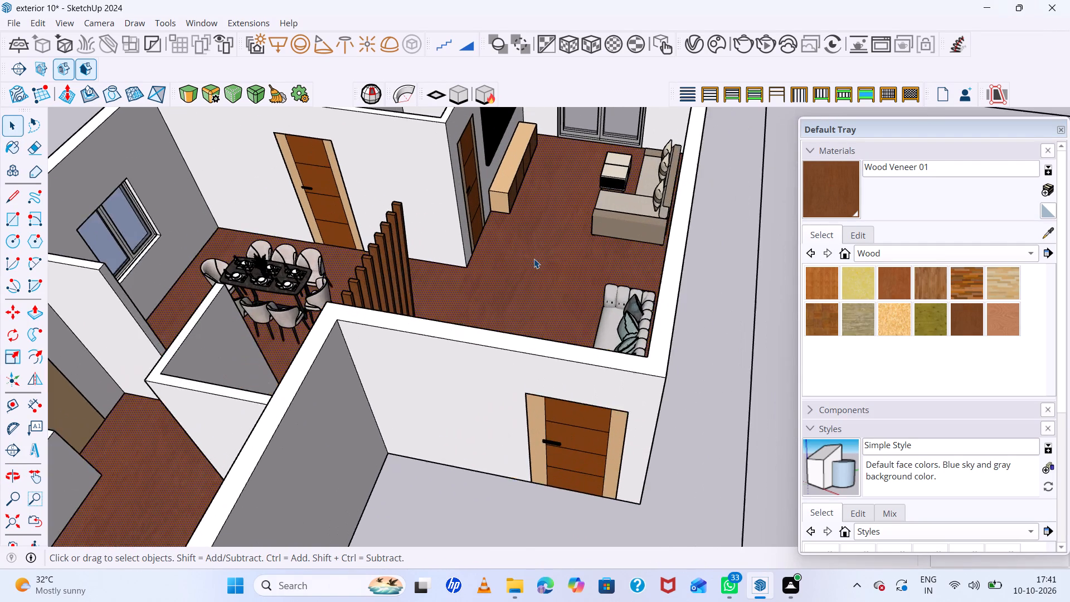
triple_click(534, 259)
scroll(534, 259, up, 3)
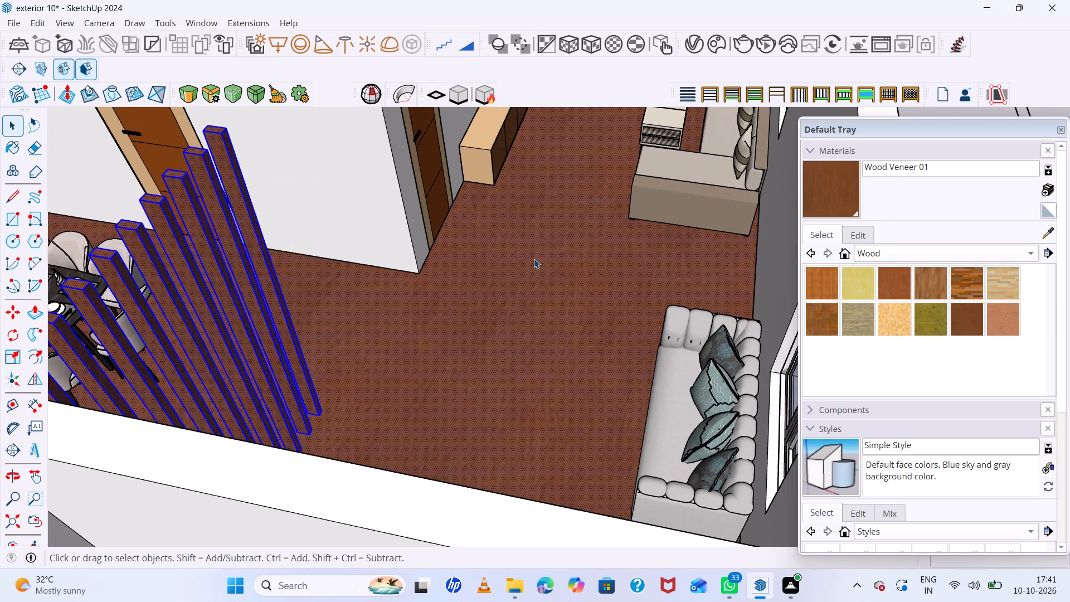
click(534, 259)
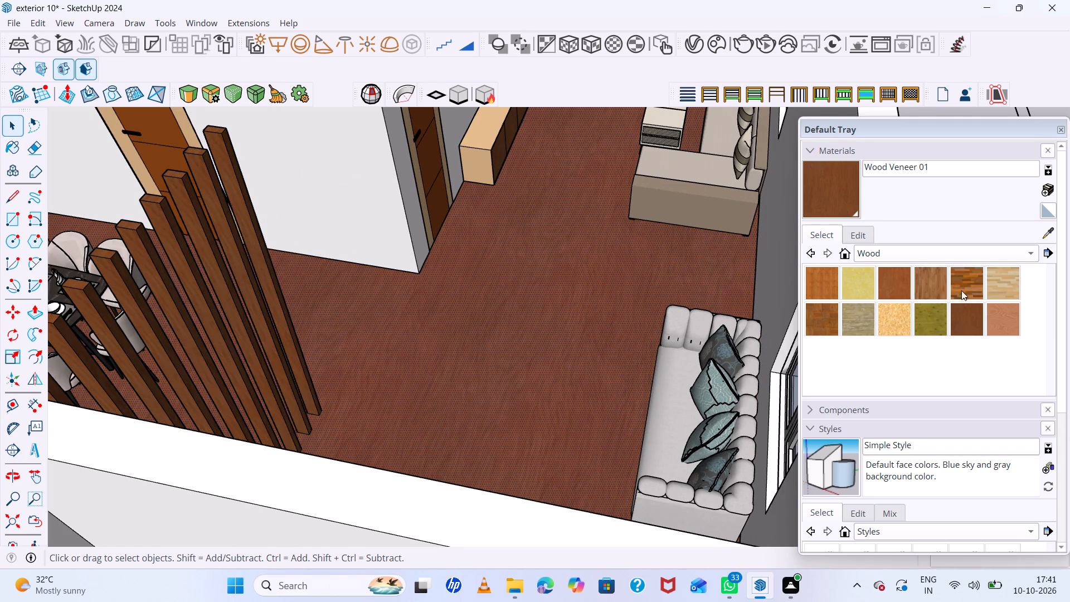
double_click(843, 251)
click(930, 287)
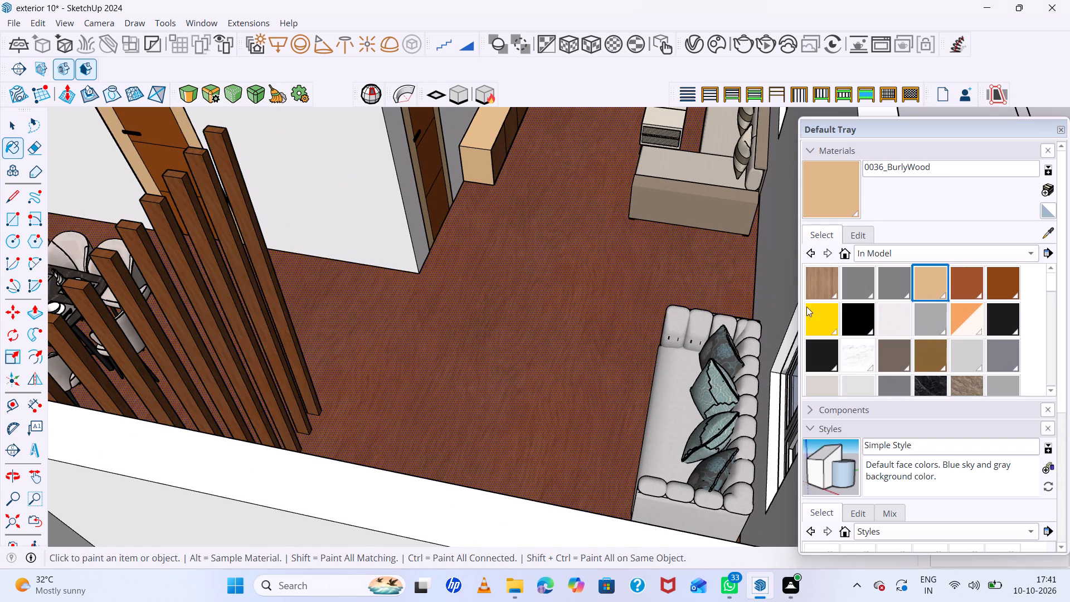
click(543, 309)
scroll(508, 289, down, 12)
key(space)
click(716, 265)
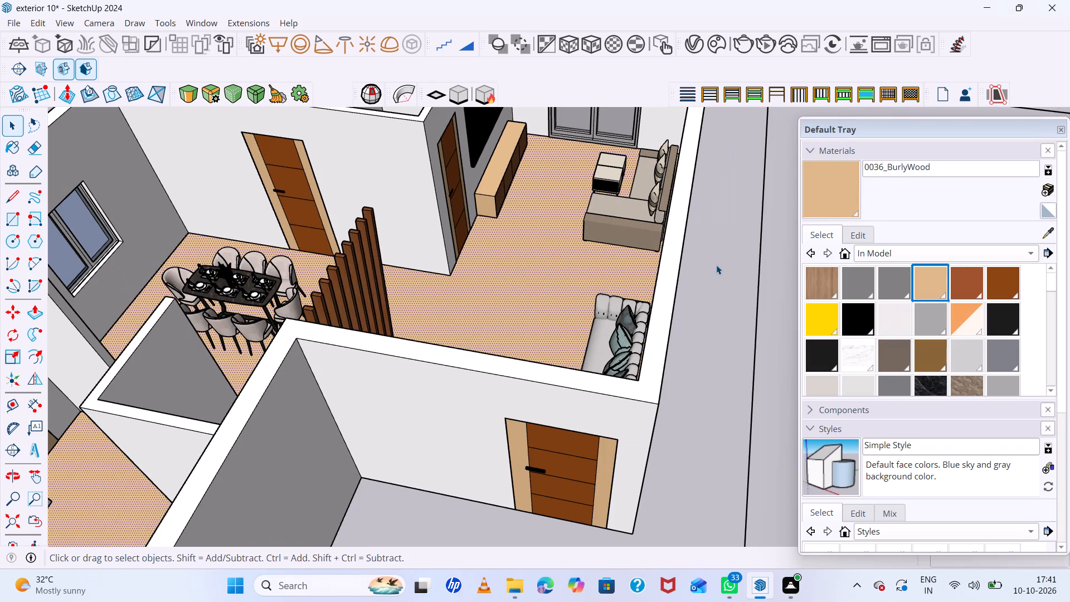
Examine the repainted floor with the slat divider, dining set and living room furniture from several angles and distances.
scroll(716, 265, up, 5)
scroll(716, 265, down, 12)
middle_drag(717, 257, 716, 244)
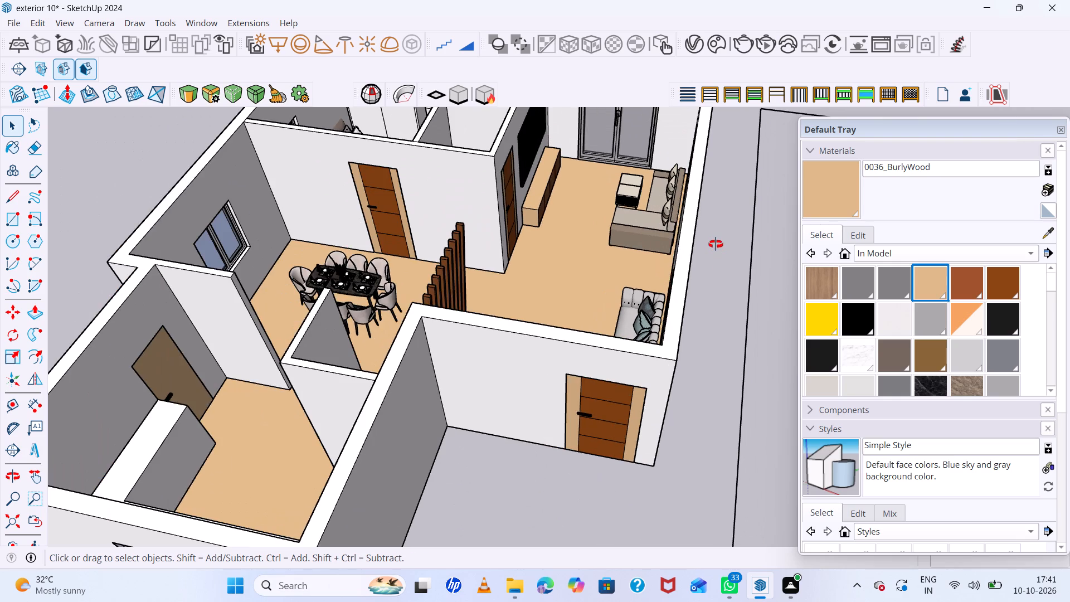
middle_drag(716, 244, 711, 210)
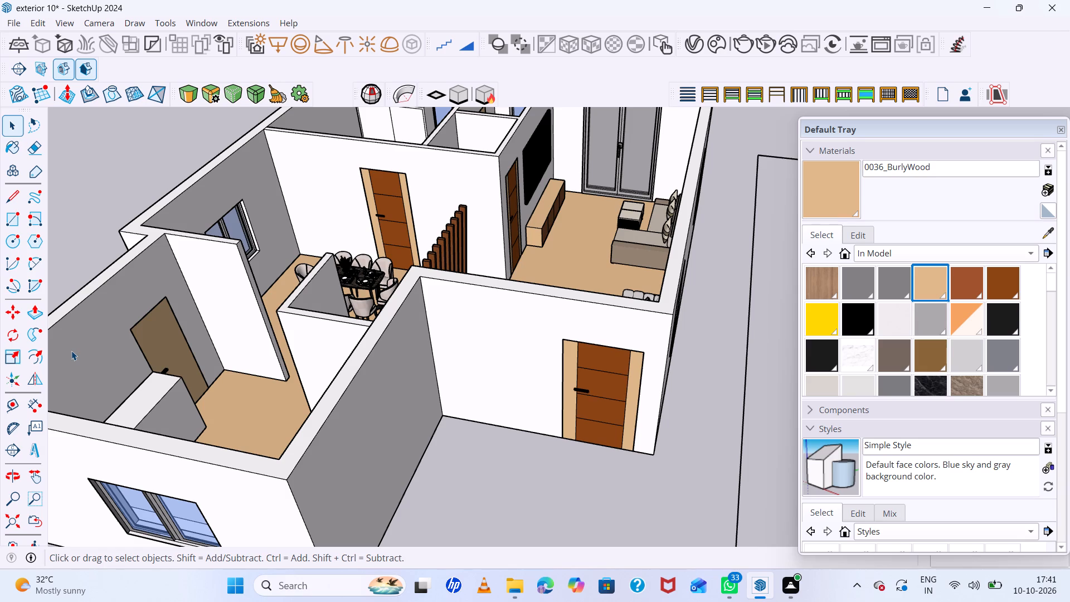
scroll(71, 351, up, 4)
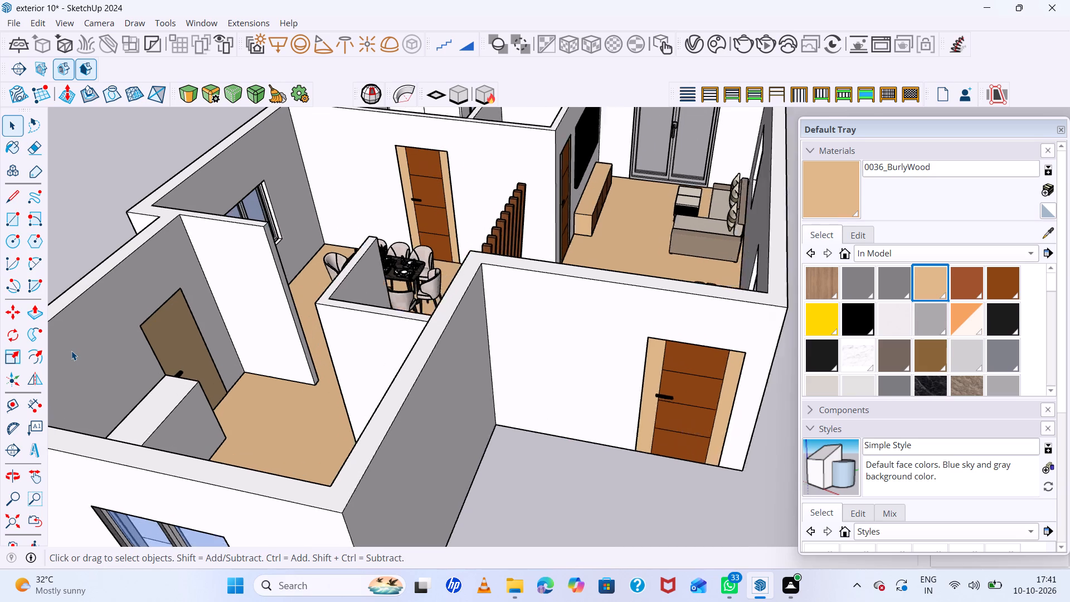
scroll(71, 351, down, 11)
scroll(182, 334, up, 2)
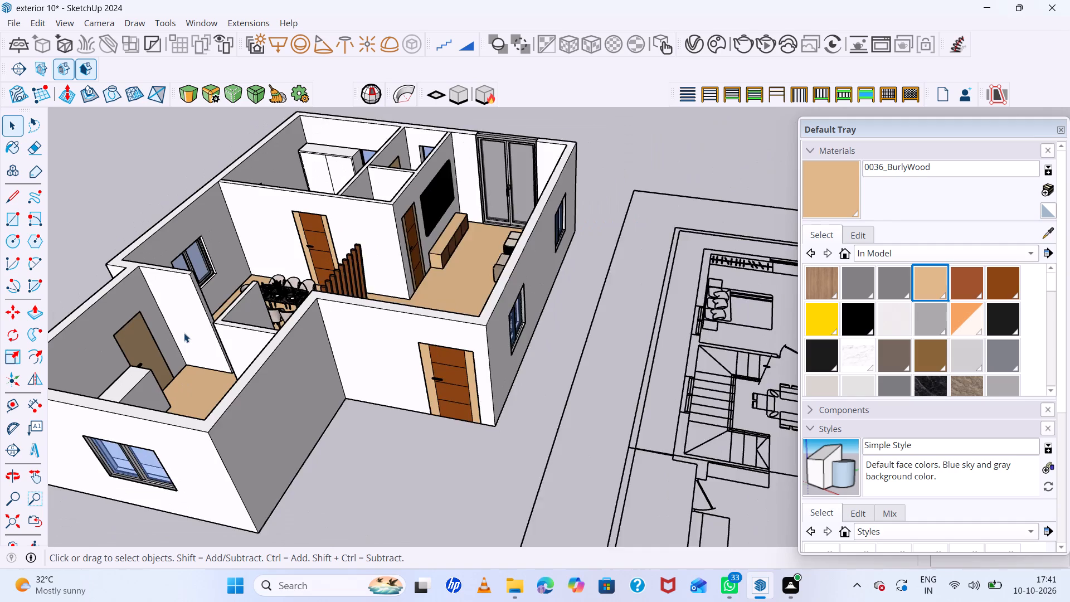
scroll(184, 333, up, 3)
scroll(381, 251, up, 5)
middle_drag(396, 332, 387, 357)
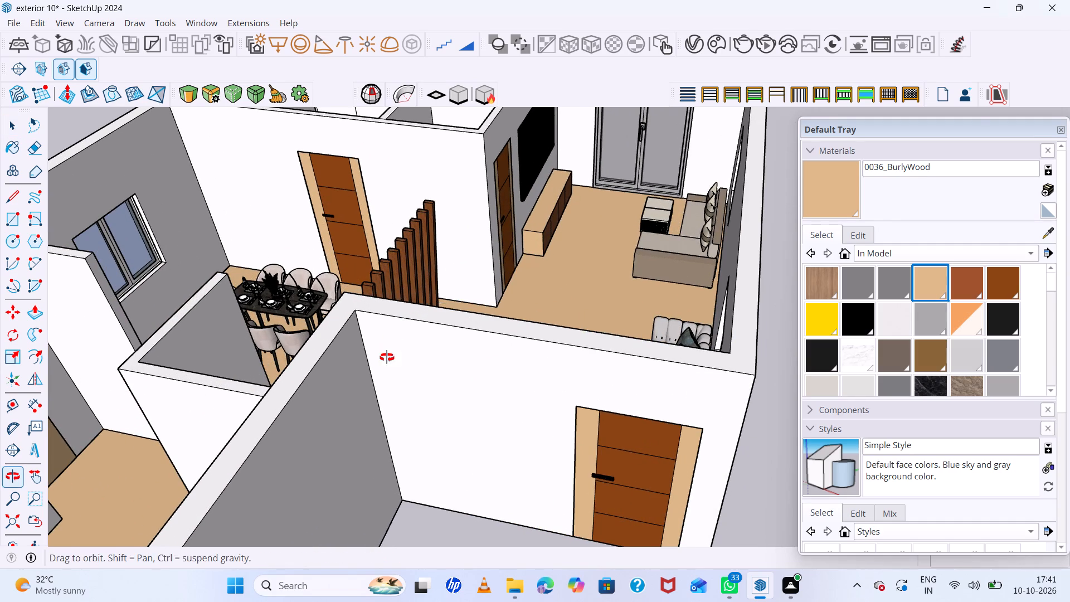
middle_drag(387, 357, 383, 374)
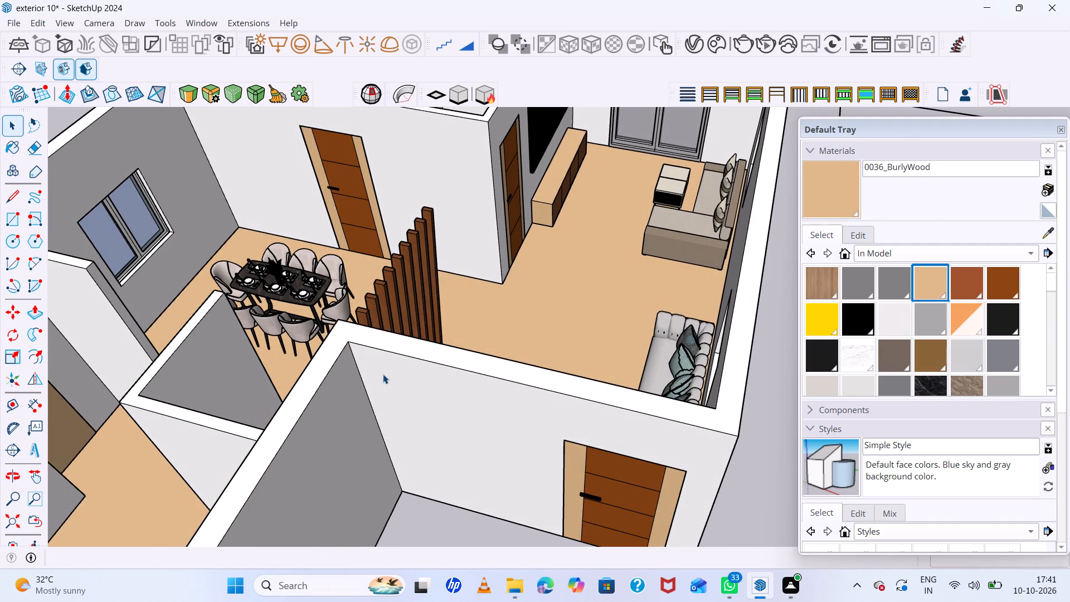
scroll(383, 374, up, 3)
scroll(383, 374, down, 1)
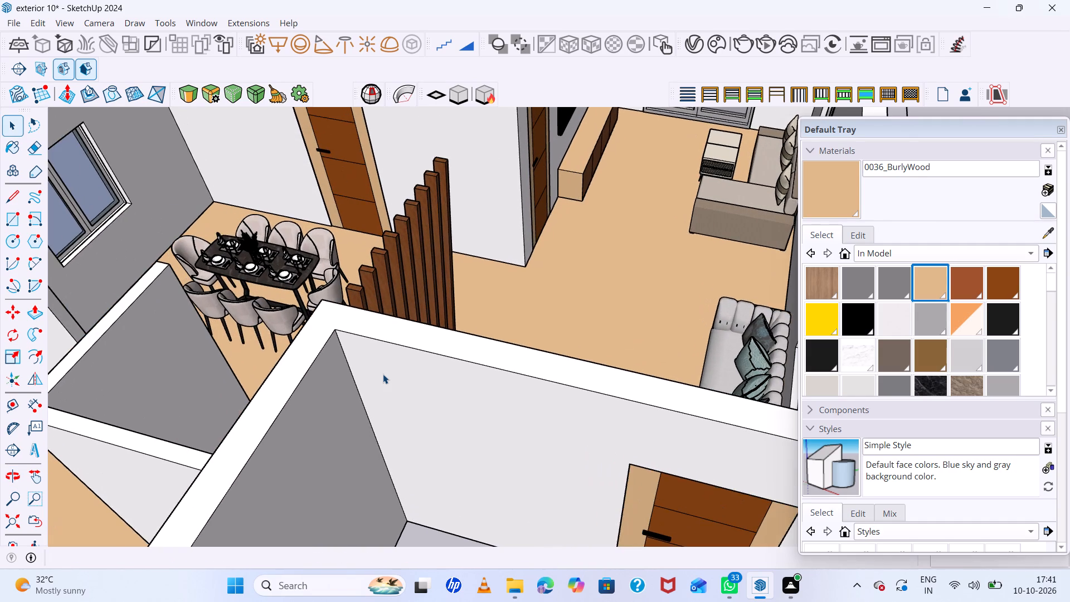
scroll(383, 374, down, 3)
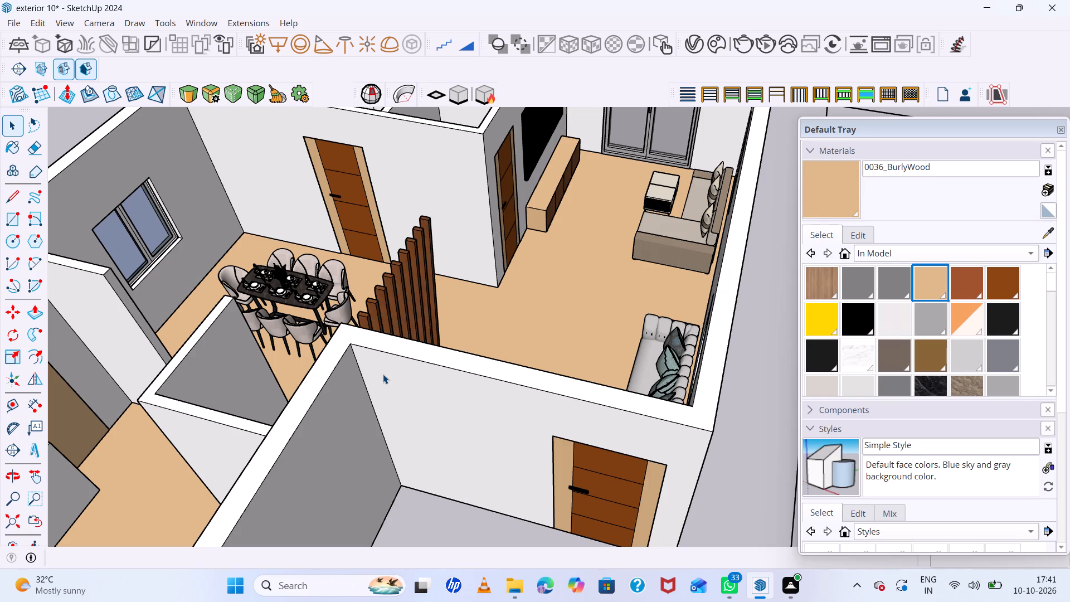
scroll(383, 374, up, 5)
scroll(383, 374, down, 12)
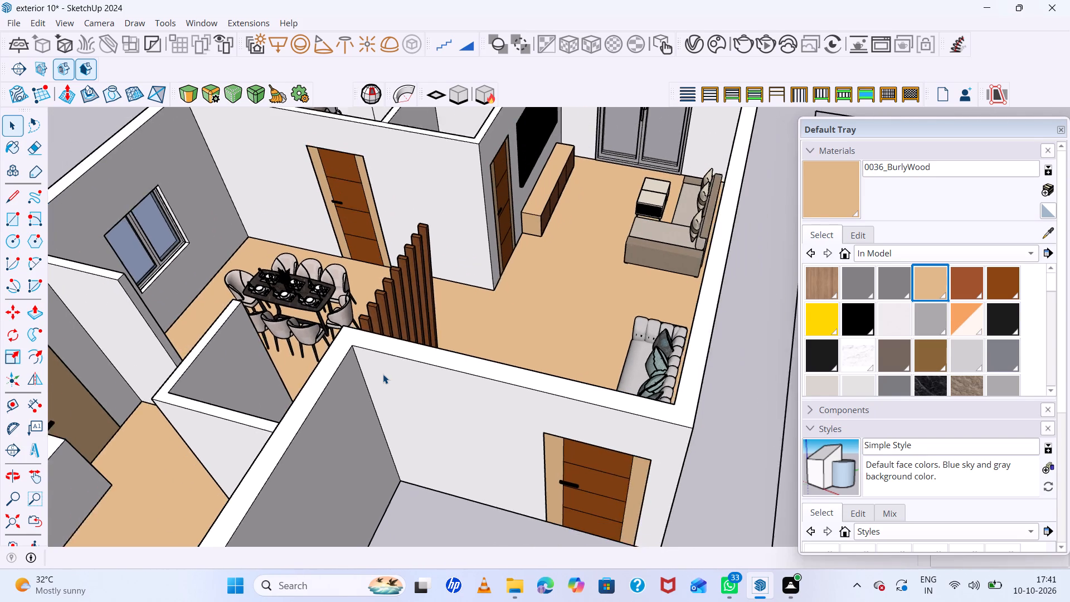
middle_drag(434, 344, 381, 347)
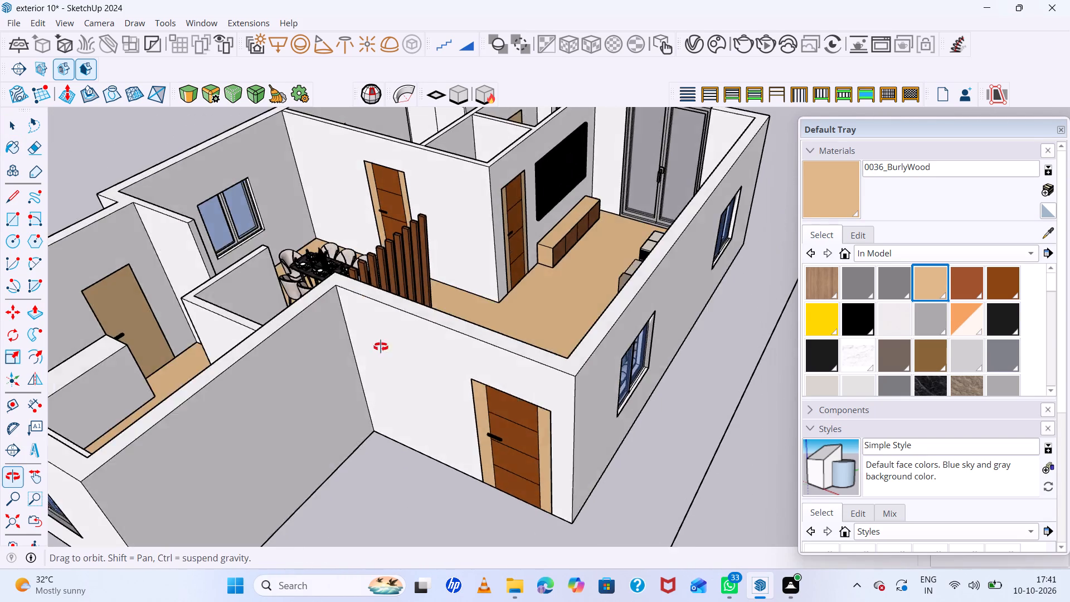
middle_drag(381, 347, 386, 377)
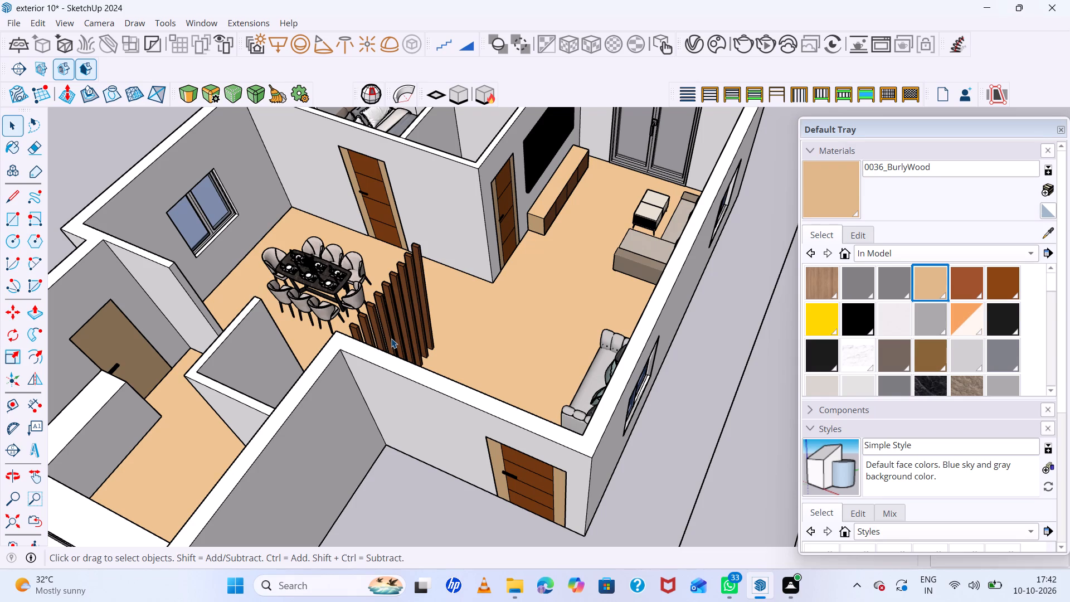
Paint the connected dining, living and kitchen floor with Tile Veriegated Stone from the Tile materials.
click(518, 288)
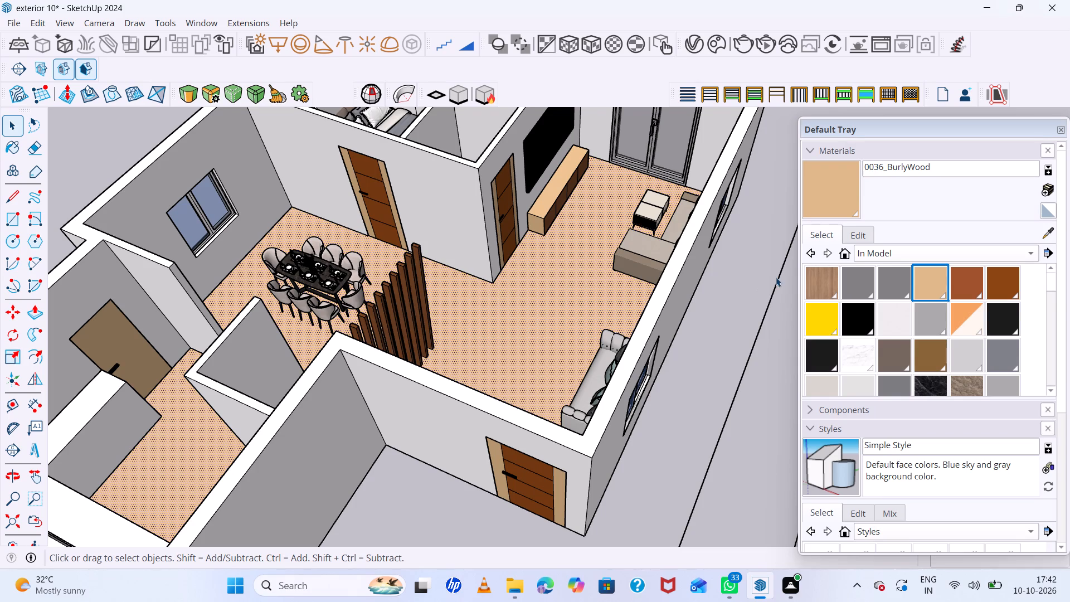
click(908, 254)
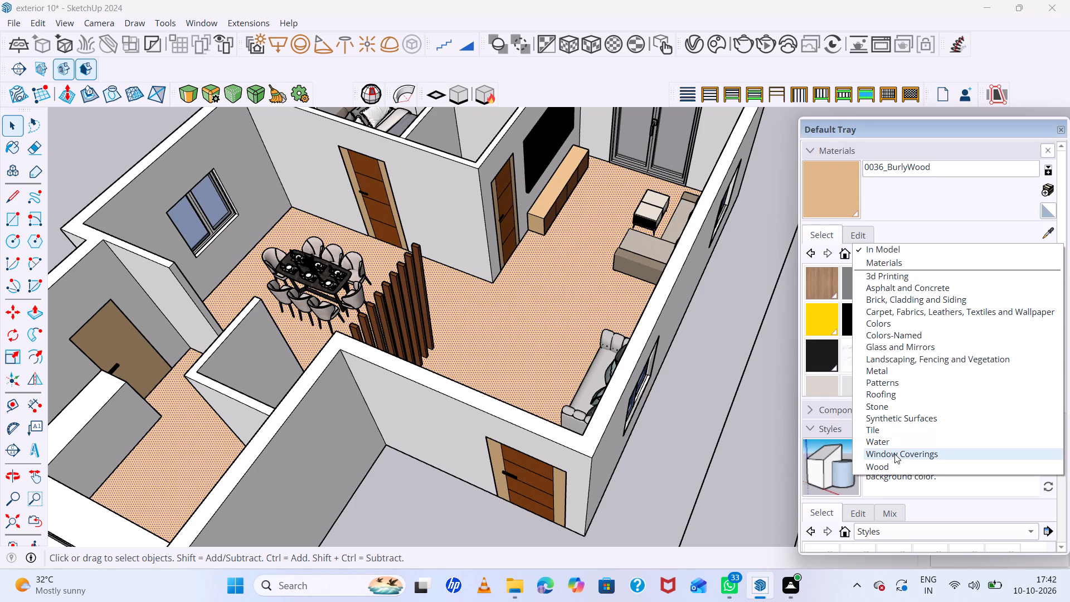
click(891, 434)
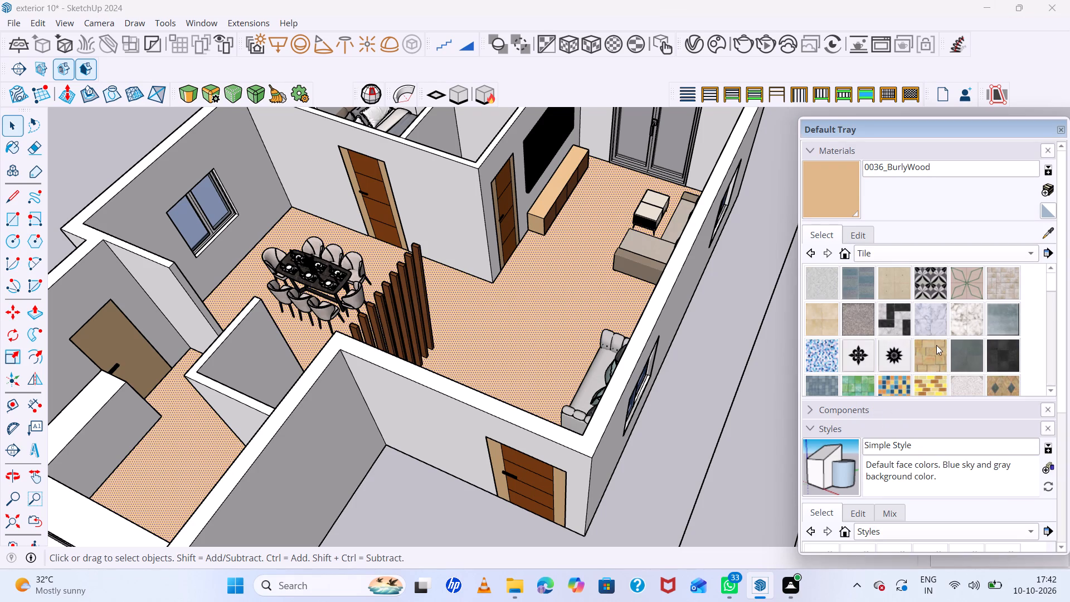
scroll(936, 344, down, 5)
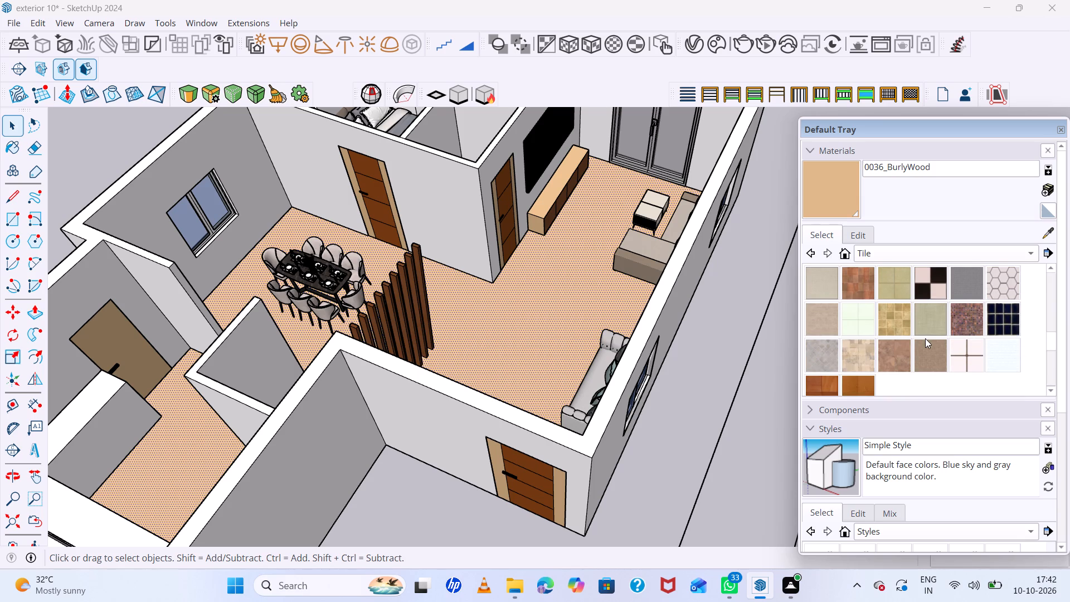
click(886, 355)
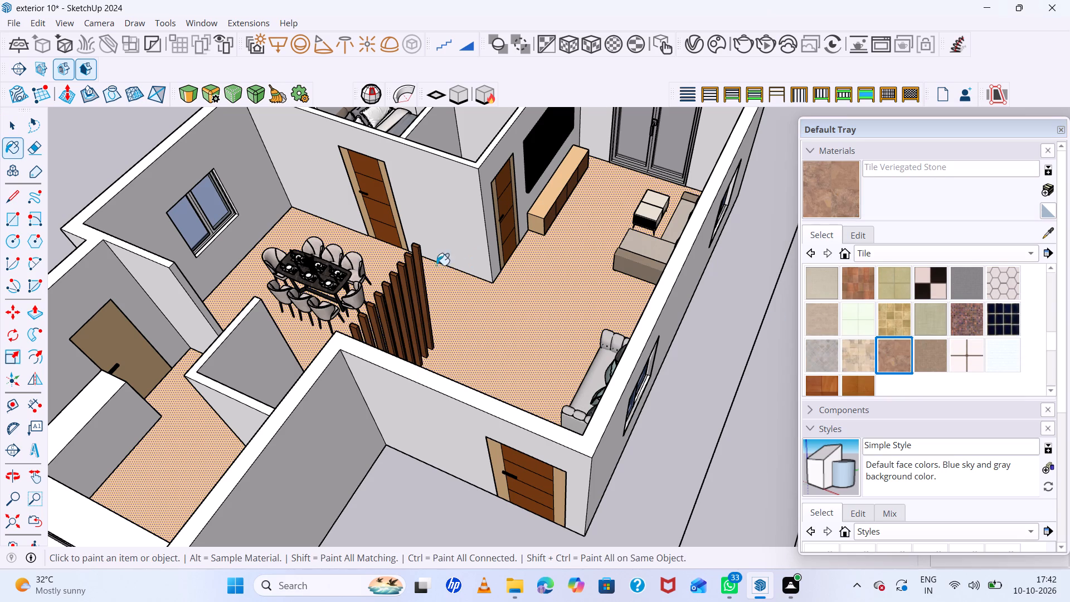
click(488, 290)
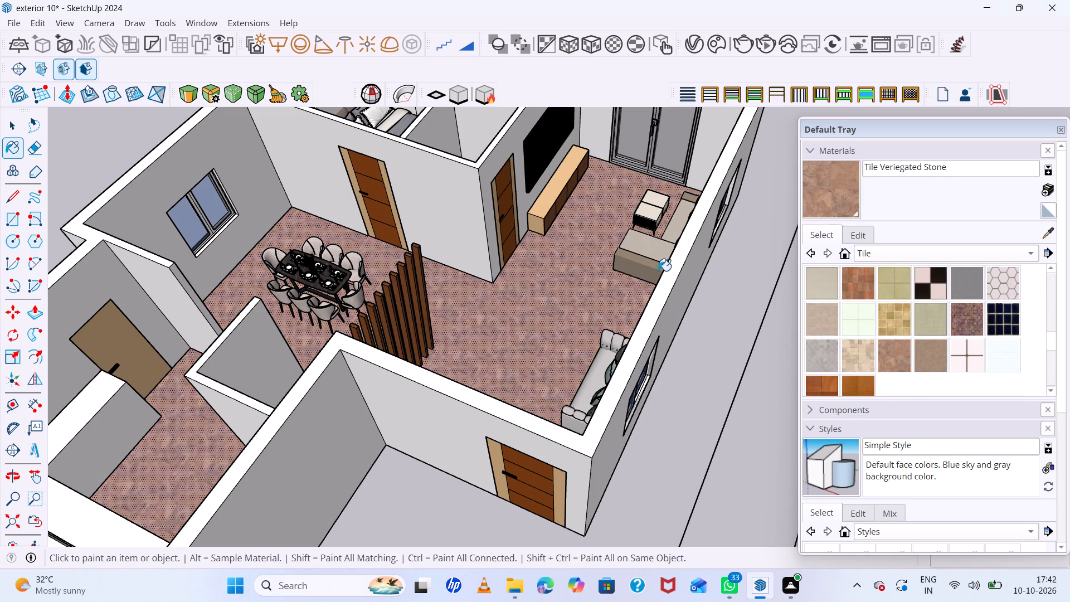
Set the Tile Veriegated Stone texture size to 5' and deselect the floor.
click(869, 236)
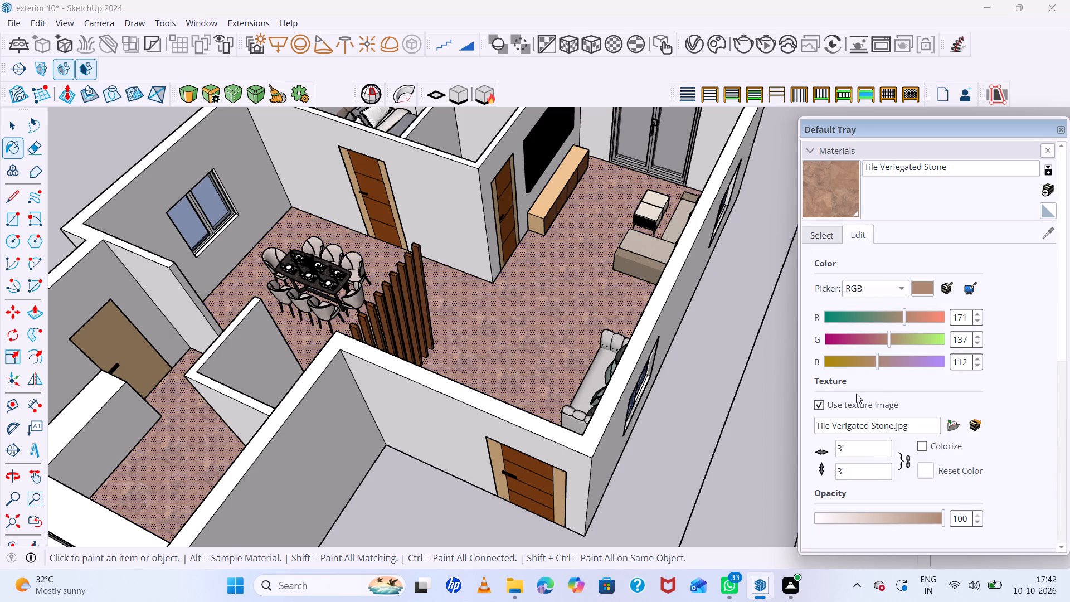
click(865, 447)
key(BackSpace)
key(BackSpace)
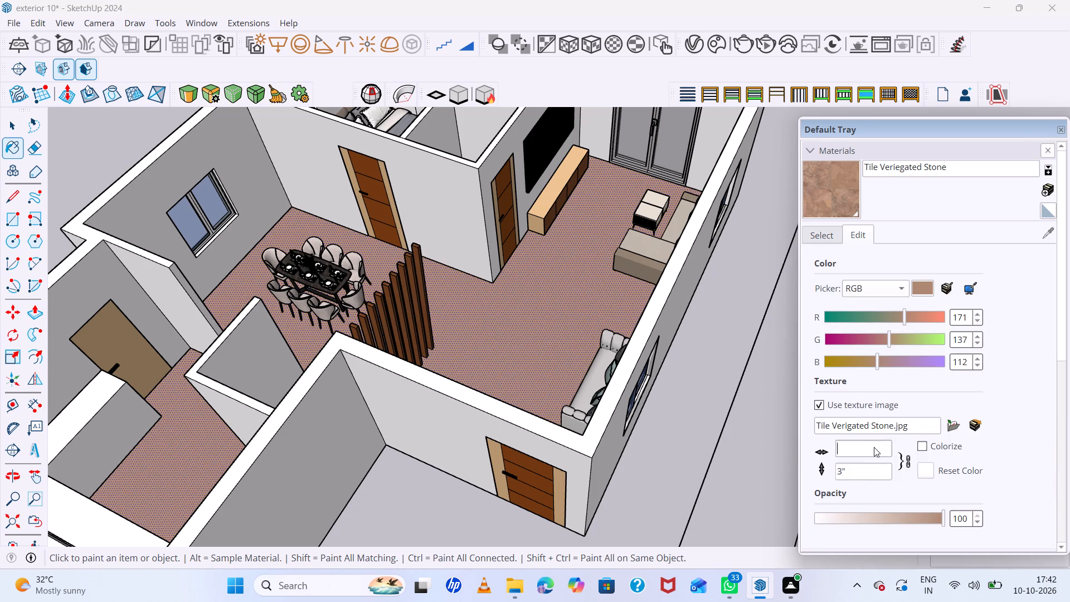
text(5')
key(Return)
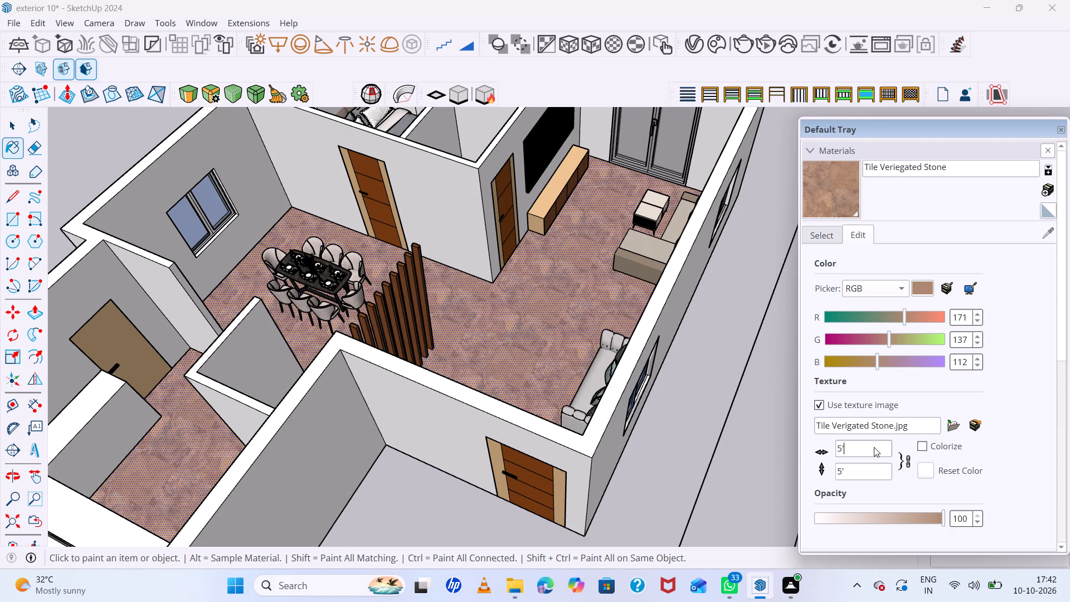
click(591, 52)
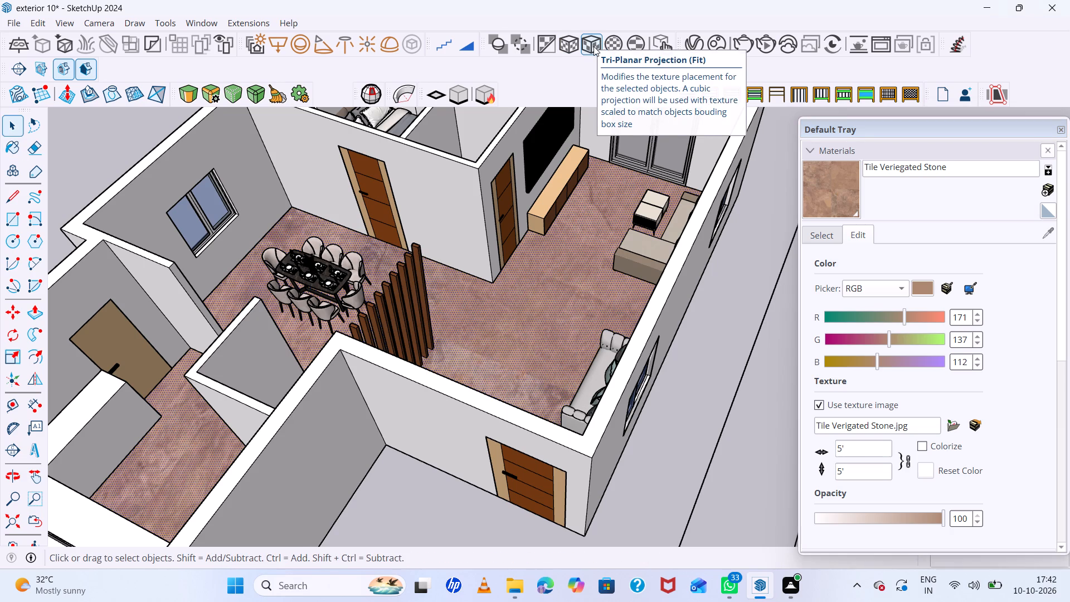
key(space)
click(710, 310)
Examine the stone-tiled floor across the dining, living and kitchen areas, both close up and from farther away.
scroll(712, 309, down, 4)
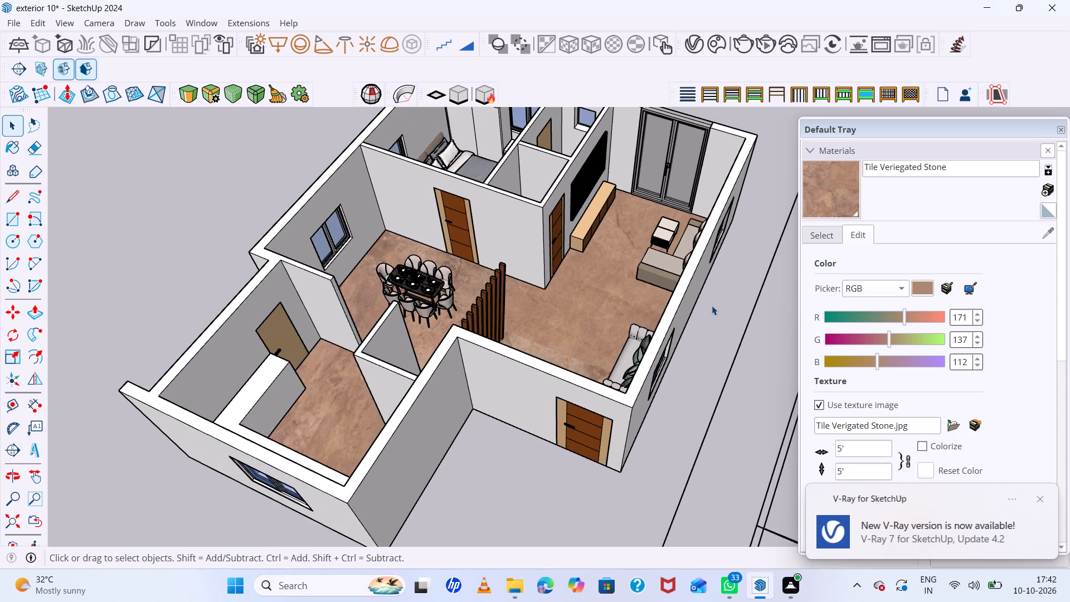
scroll(560, 249, up, 5)
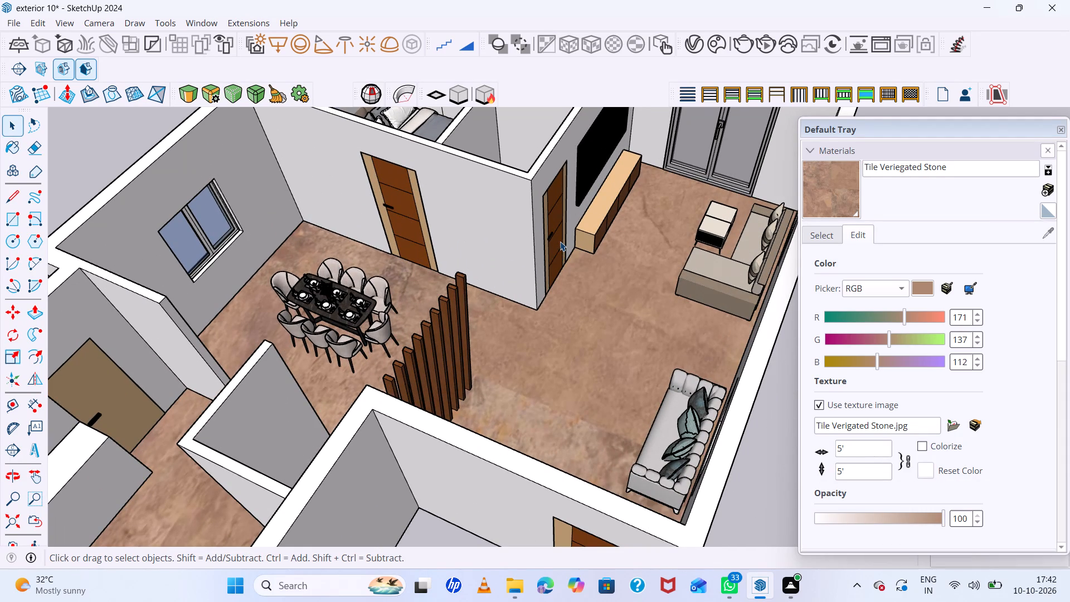
scroll(561, 240, down, 6)
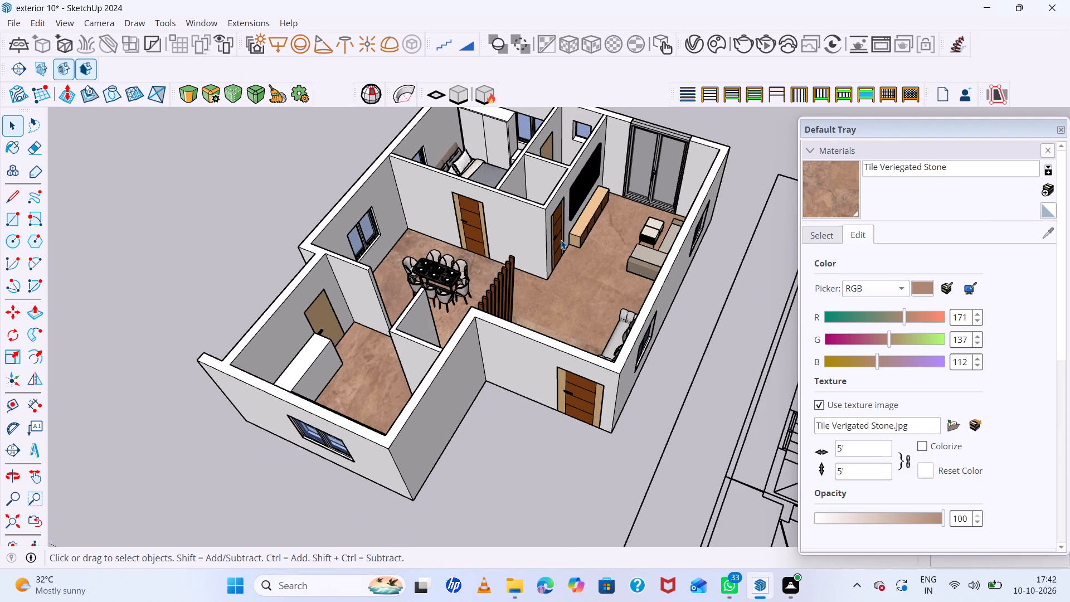
scroll(561, 240, up, 7)
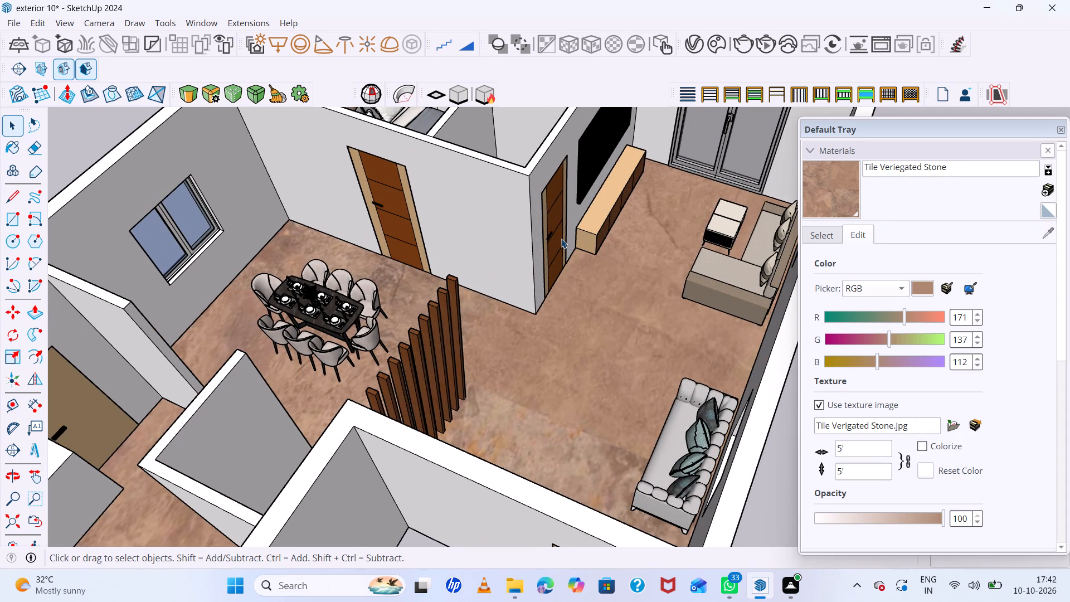
scroll(561, 239, up, 6)
scroll(561, 239, down, 11)
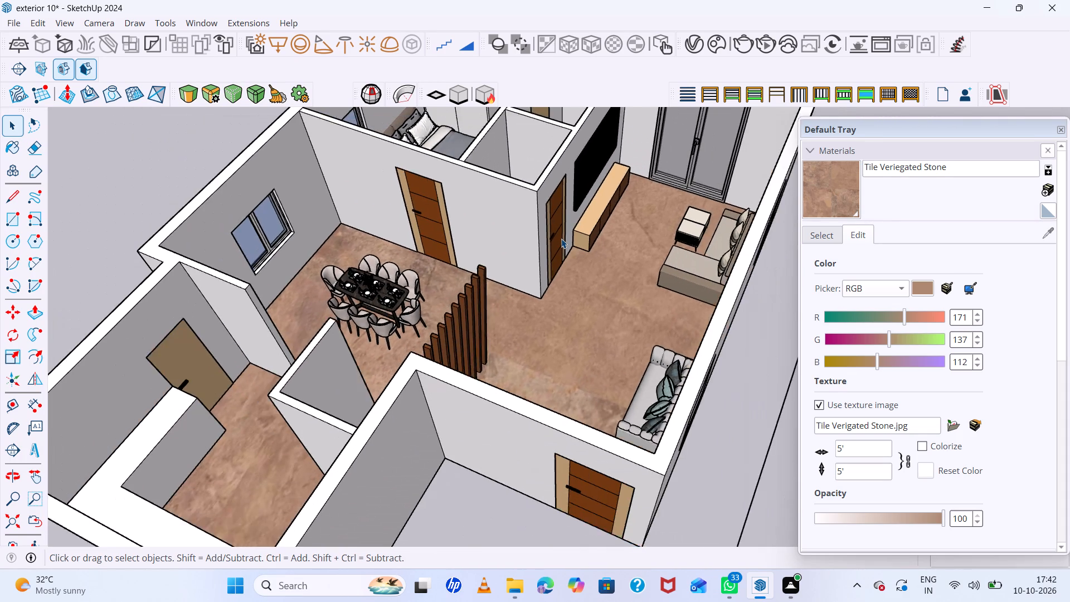
scroll(561, 239, down, 1)
scroll(561, 239, up, 3)
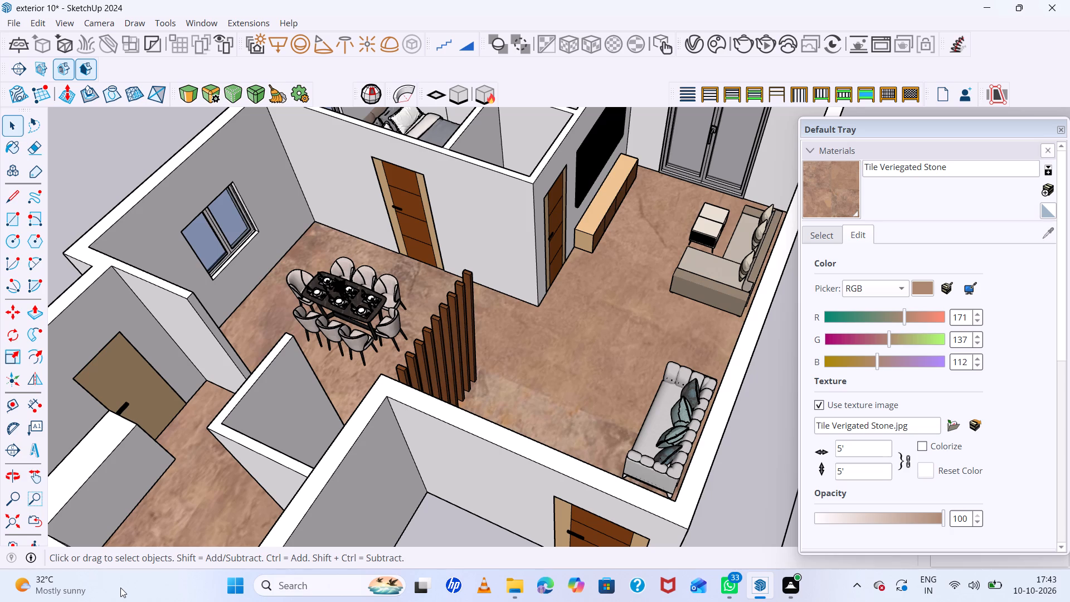
scroll(120, 588, down, 3)
scroll(278, 348, down, 6)
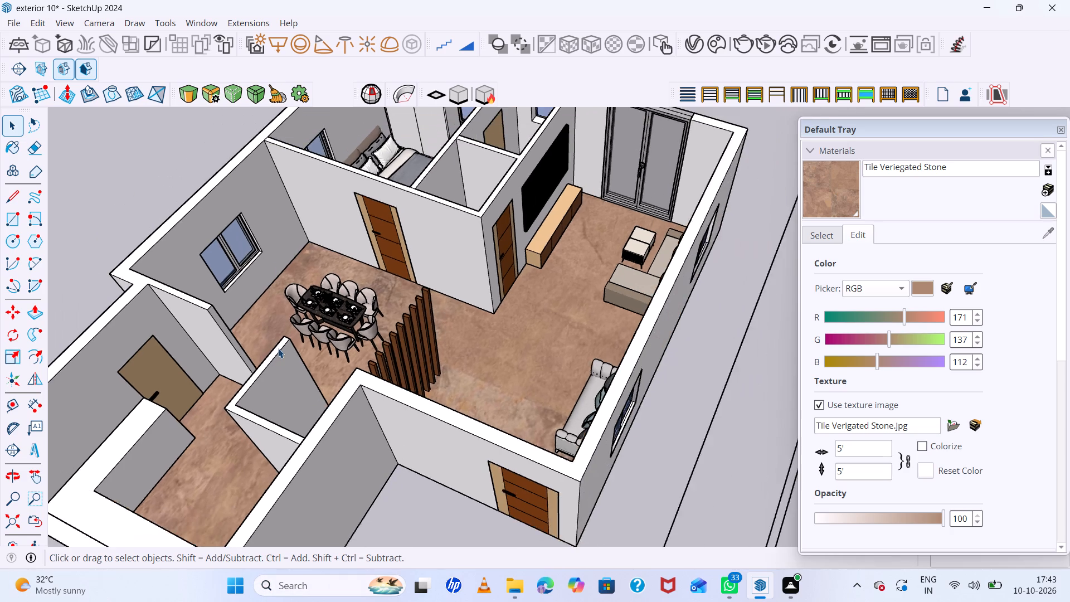
Examine the stone-tiled house interior from low, high and distant viewpoints, covering the kitchen, dining and living areas.
scroll(278, 348, down, 14)
middle_drag(278, 348, 302, 304)
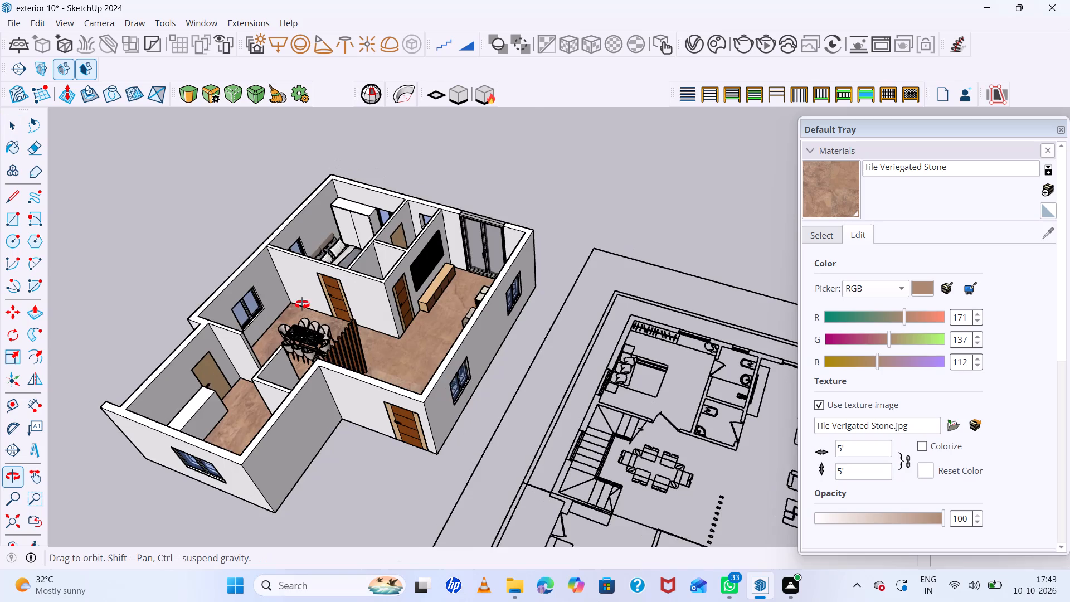
middle_drag(302, 304, 312, 287)
middle_click(312, 287)
scroll(309, 381, up, 15)
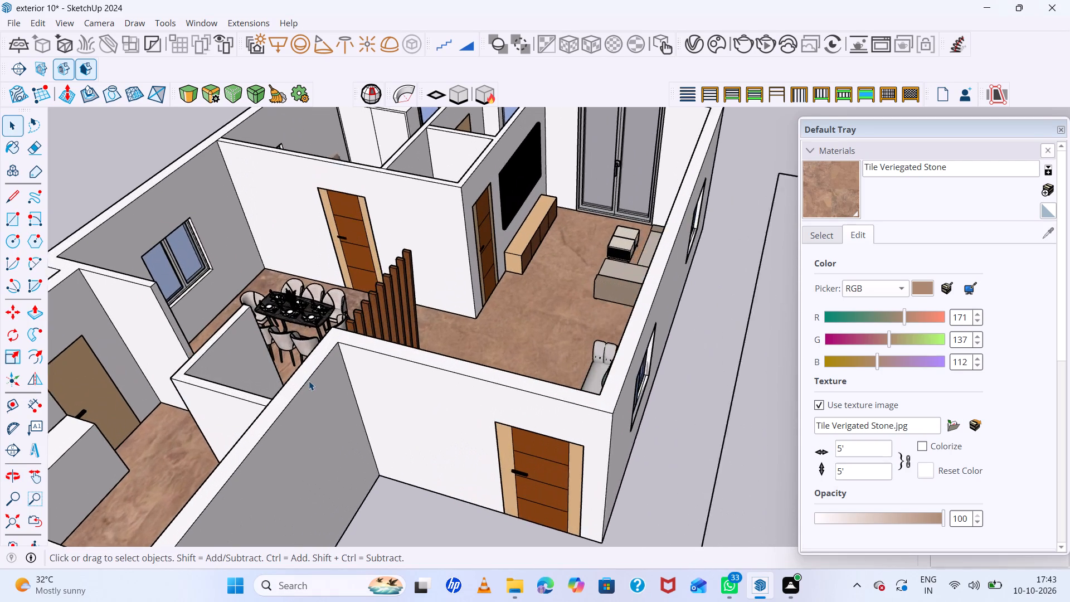
middle_drag(310, 376, 416, 309)
scroll(432, 305, down, 5)
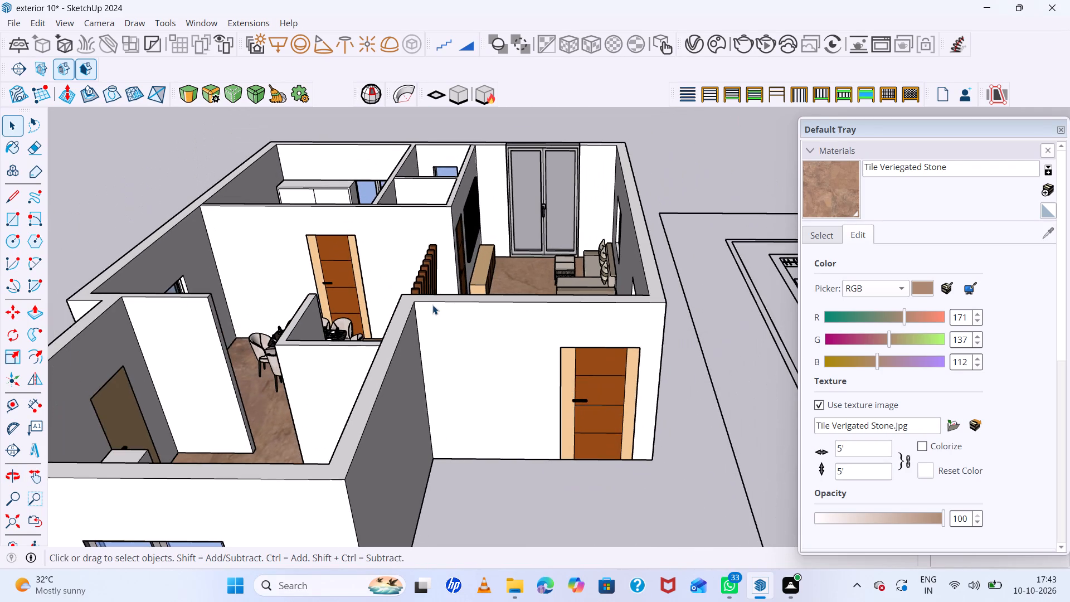
middle_drag(429, 320, 303, 385)
scroll(369, 339, up, 5)
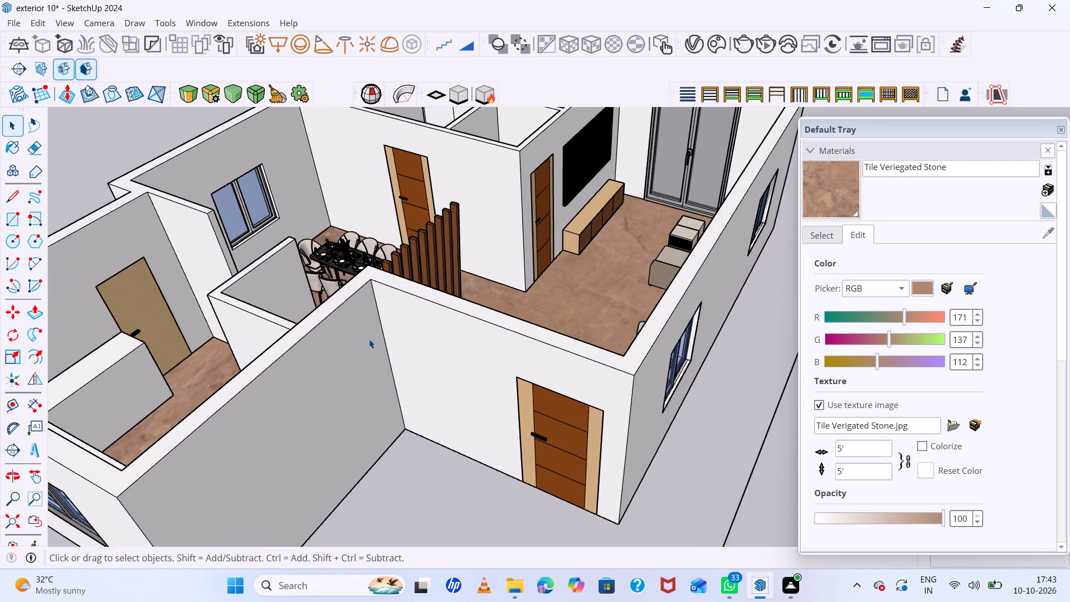
scroll(369, 339, up, 4)
scroll(369, 339, down, 2)
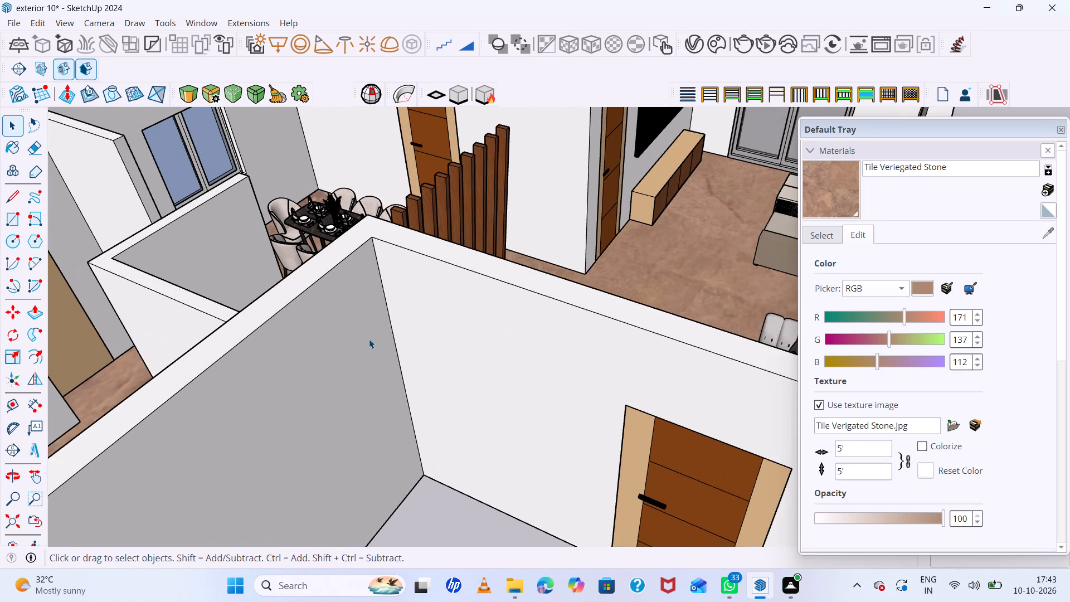
scroll(369, 339, down, 3)
middle_drag(398, 280, 393, 436)
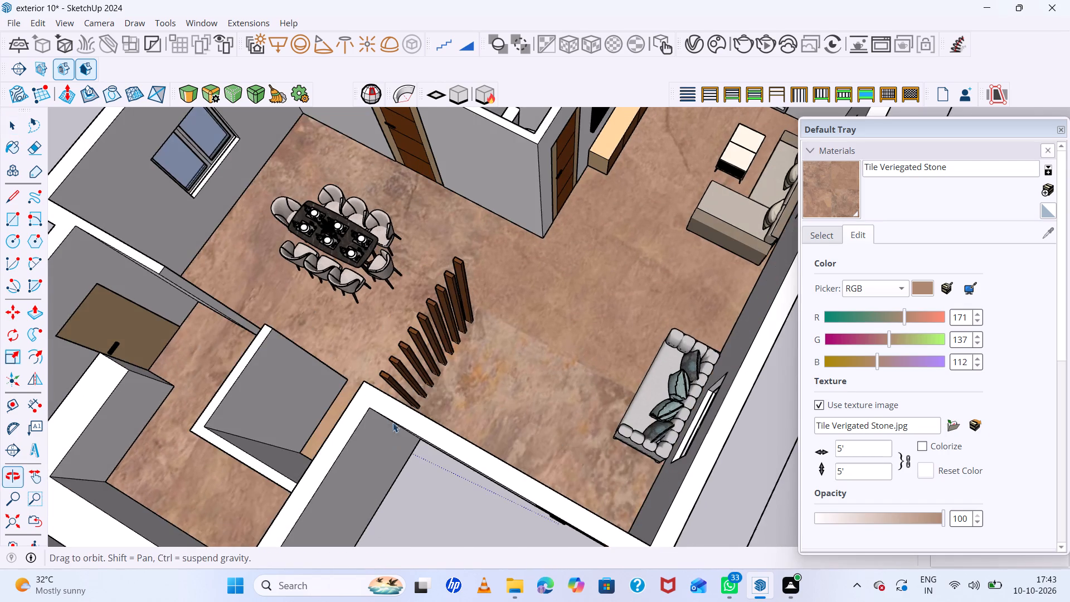
scroll(368, 393, down, 20)
scroll(368, 393, down, 10)
scroll(276, 329, up, 6)
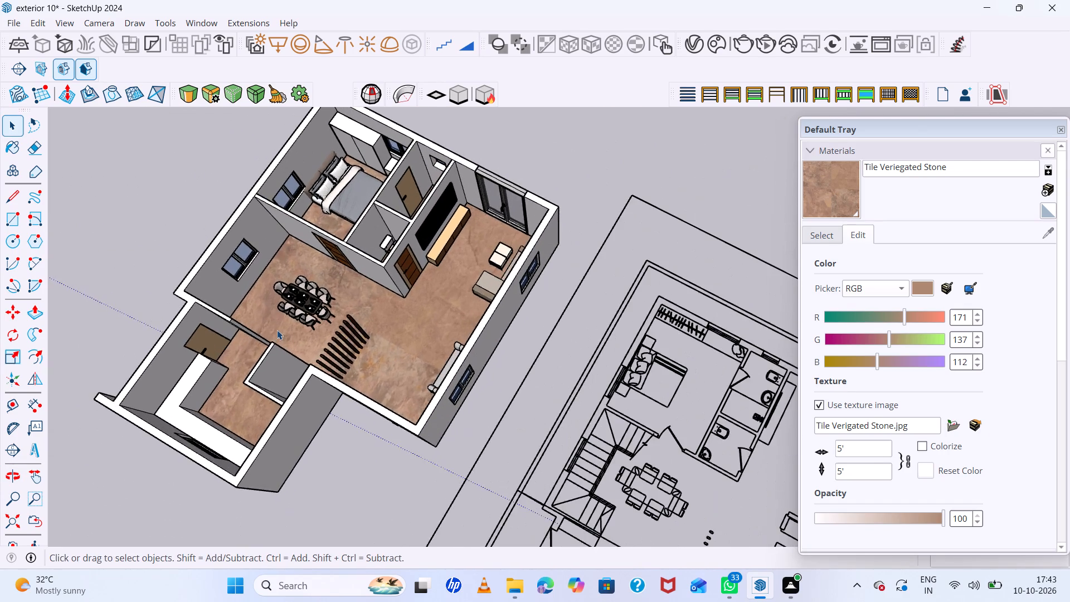
middle_drag(299, 341, 349, 357)
scroll(364, 321, up, 3)
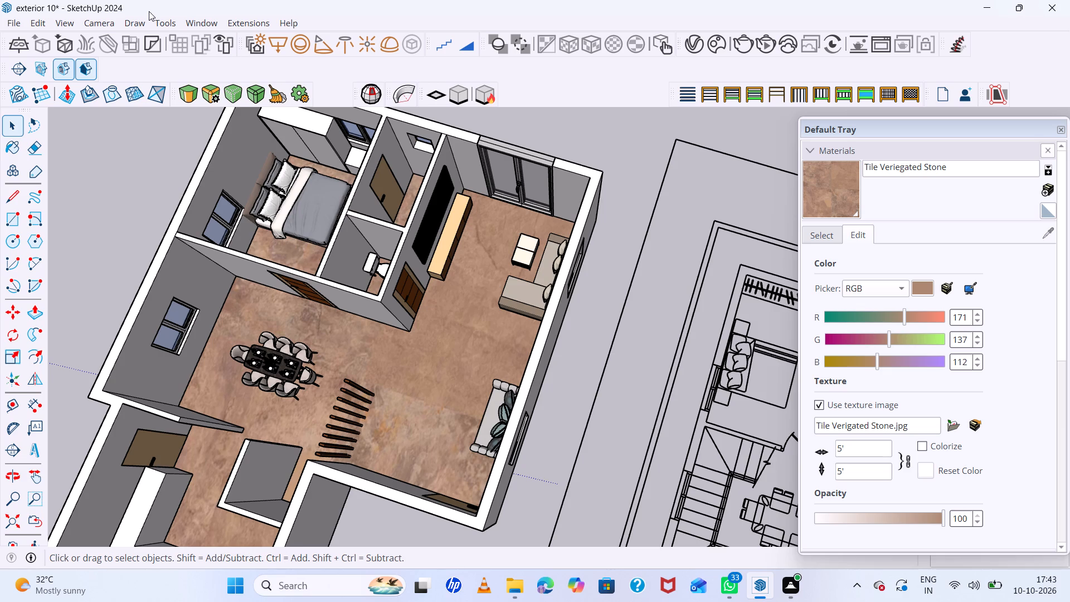
Open the bedroom wardrobe for editing and paint both door panels with Wood Cherry Original from the Wood materials.
scroll(309, 145, up, 5)
middle_drag(310, 143, 332, 96)
scroll(332, 134, up, 18)
middle_drag(315, 175, 330, 115)
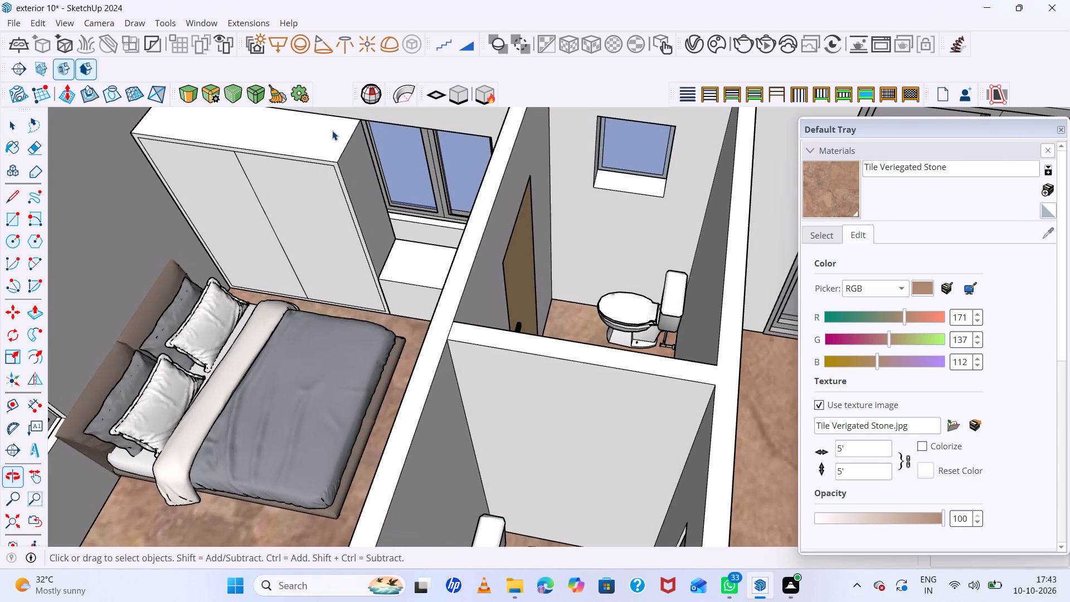
click(315, 187)
scroll(315, 187, up, 5)
click(315, 187)
click(315, 187)
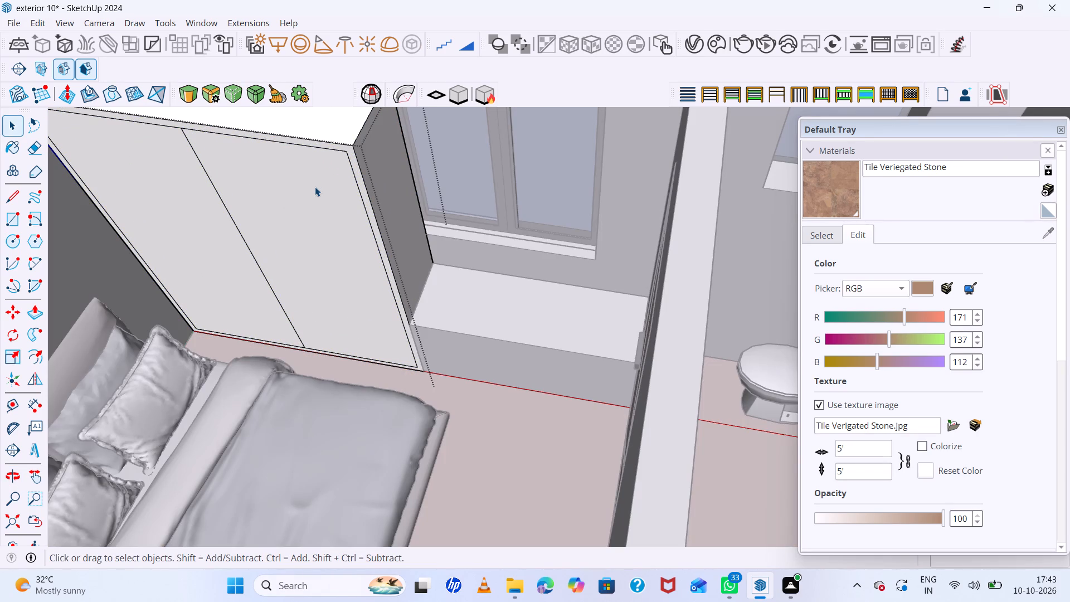
click(315, 187)
click(831, 235)
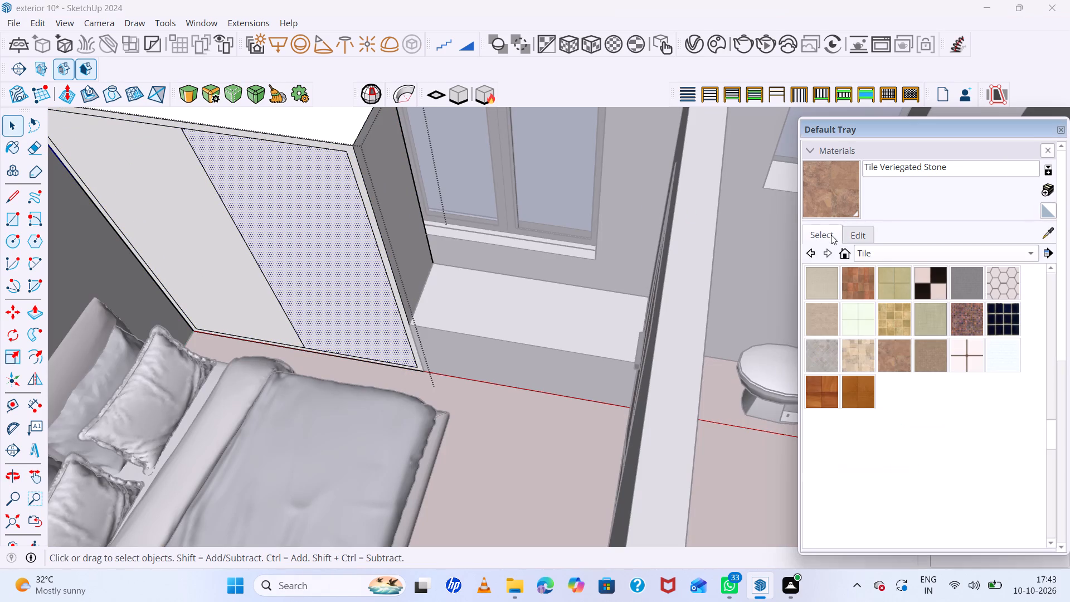
click(903, 255)
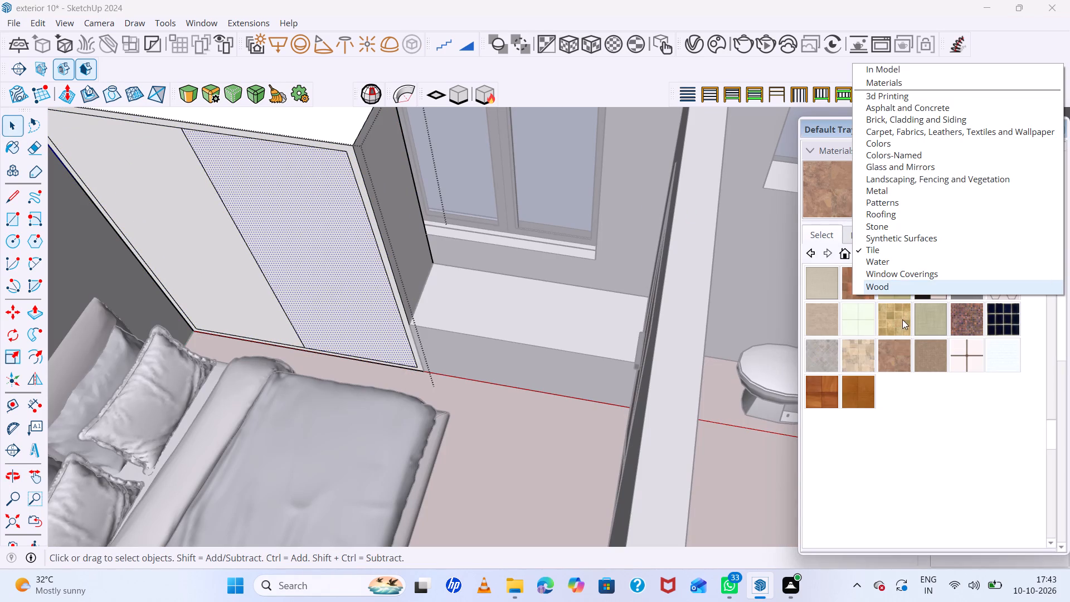
click(910, 288)
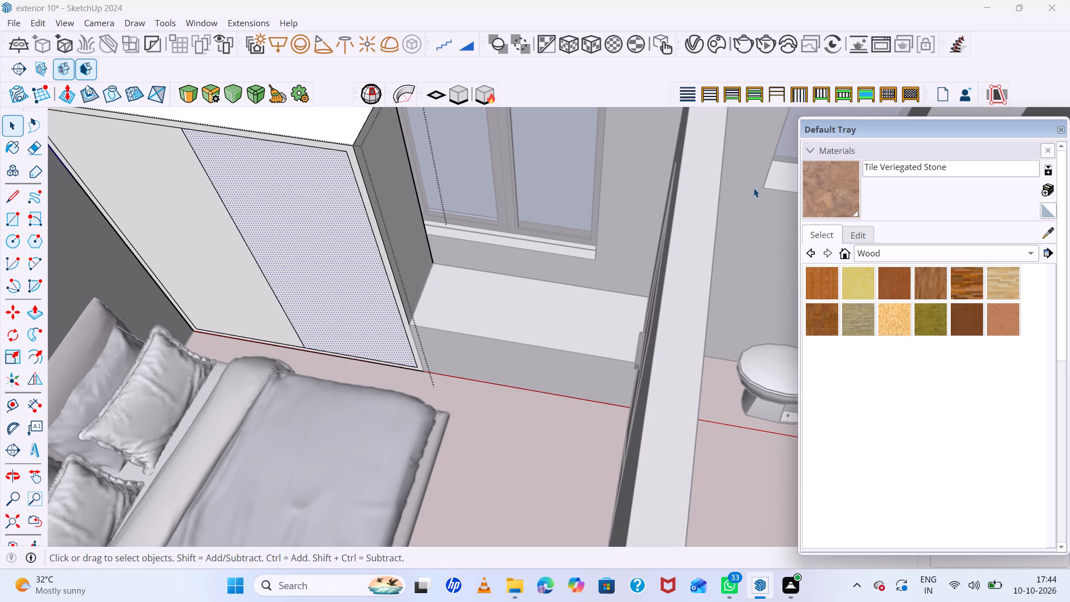
click(905, 280)
click(336, 174)
click(180, 203)
scroll(282, 185, down, 4)
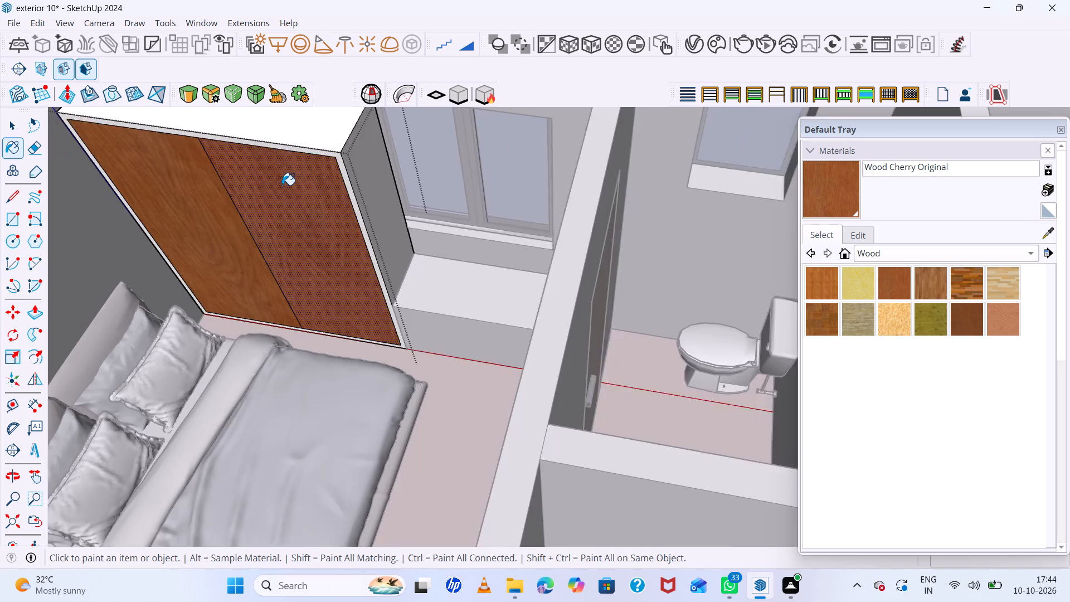
scroll(282, 185, down, 2)
middle_drag(333, 159, 358, 119)
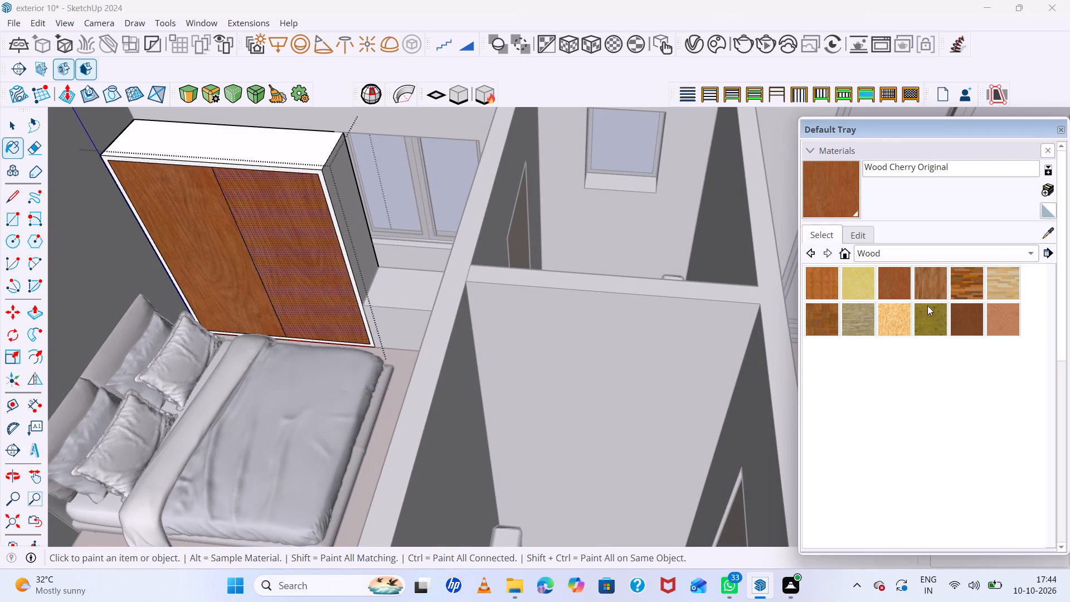
Paint the wardrobe's top, side and front frame with Formica Beige from the Synthetic Surfaces materials and exit the wardrobe.
click(911, 259)
click(887, 204)
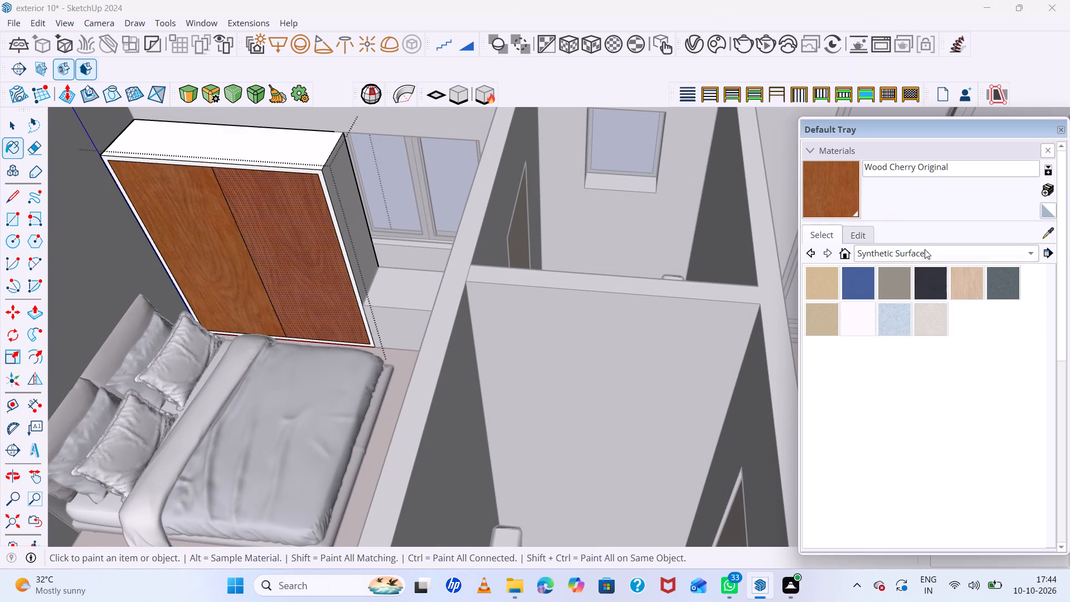
click(826, 285)
scroll(290, 160, up, 6)
click(284, 149)
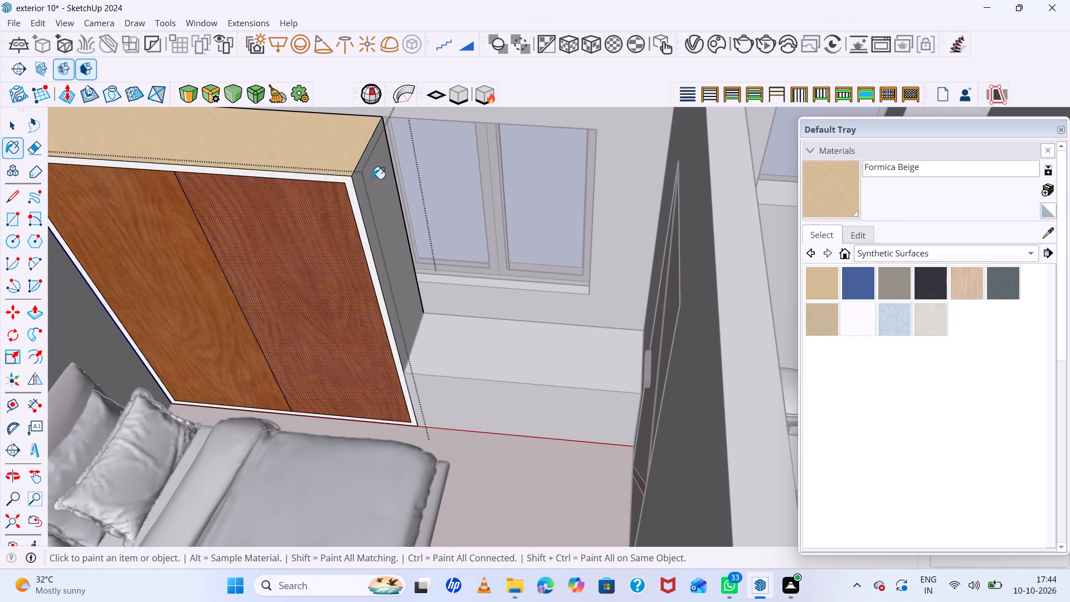
scroll(379, 187, up, 4)
click(379, 187)
click(320, 181)
click(333, 179)
scroll(335, 178, down, 2)
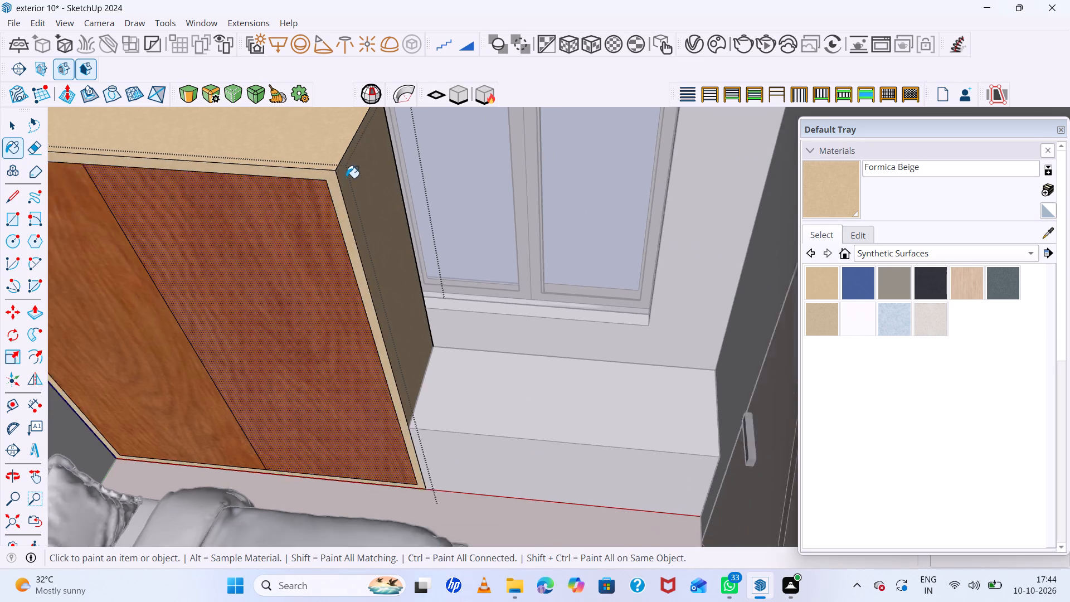
scroll(346, 178, down, 13)
scroll(427, 197, down, 6)
key(space)
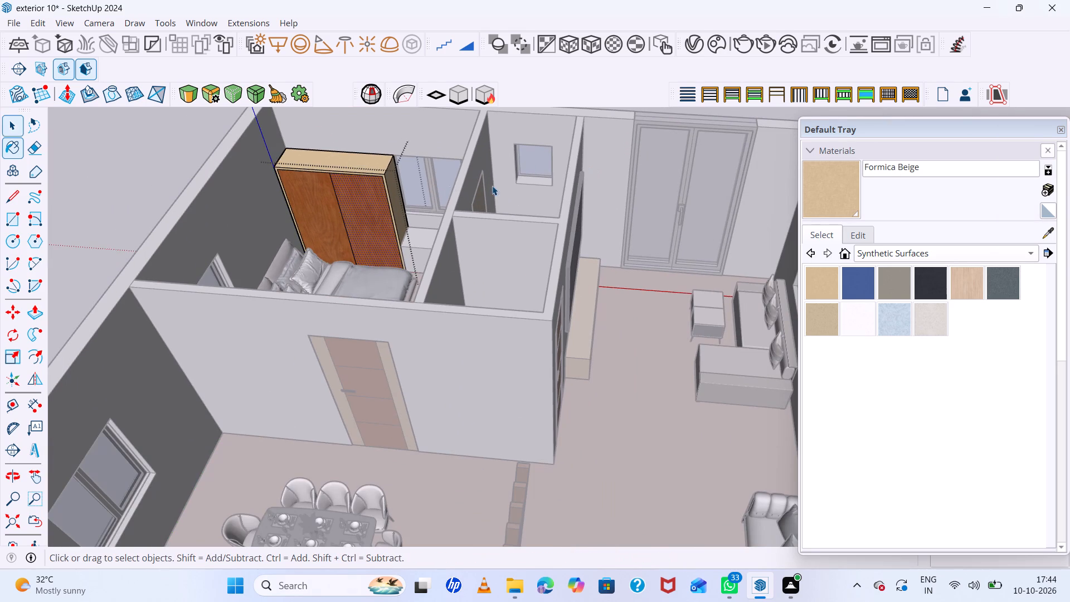
click(182, 137)
Examine the painted wardrobe together with the bedroom, dining and living areas from several angles.
scroll(346, 184, down, 6)
middle_drag(402, 213, 427, 253)
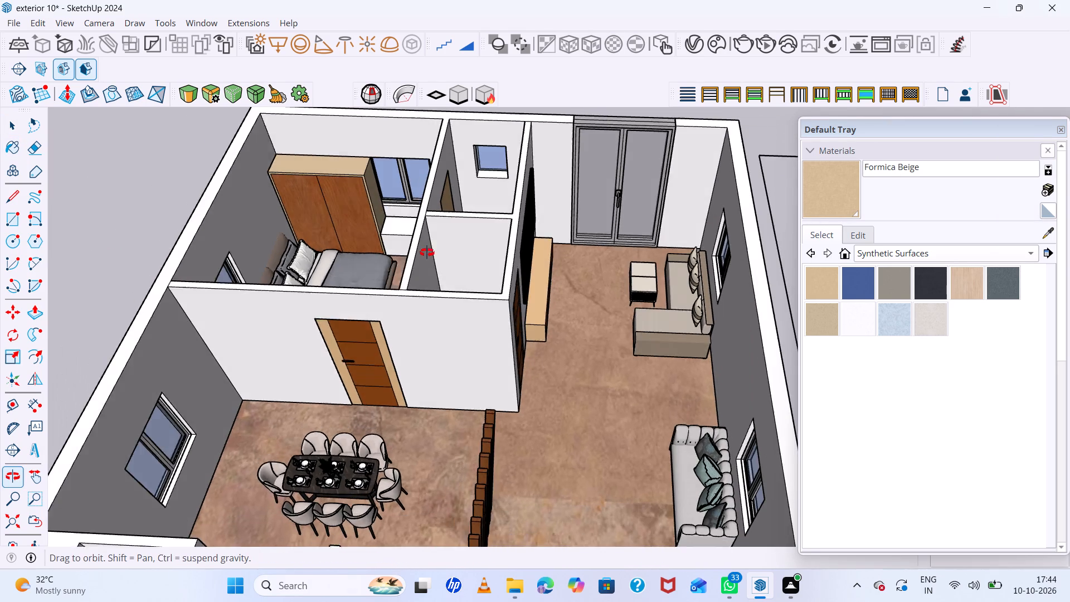
middle_drag(427, 253, 430, 182)
scroll(430, 182, up, 1)
scroll(430, 182, down, 13)
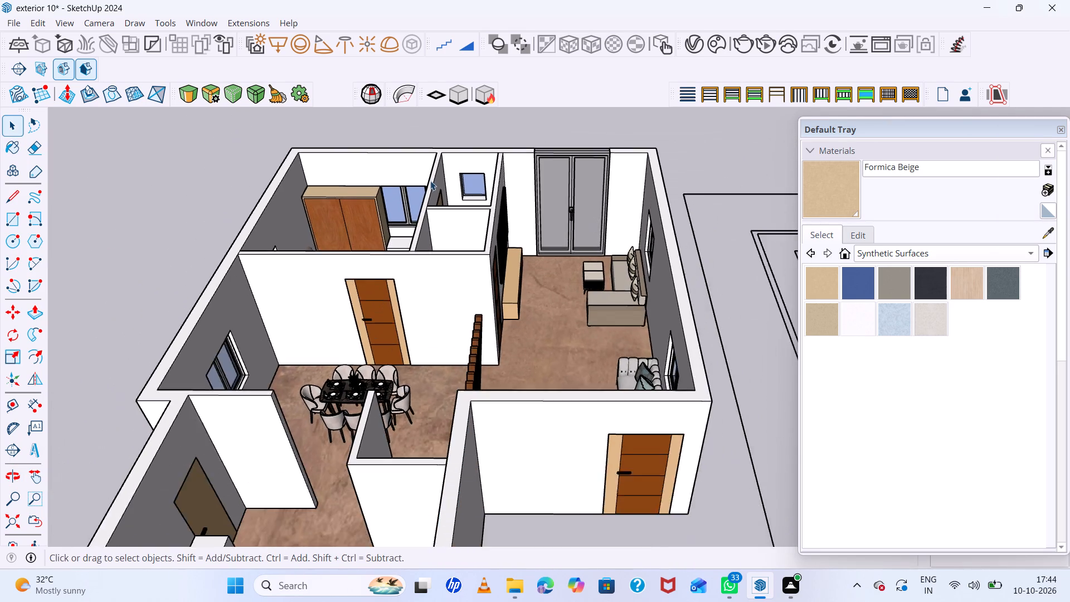
middle_drag(544, 238, 532, 339)
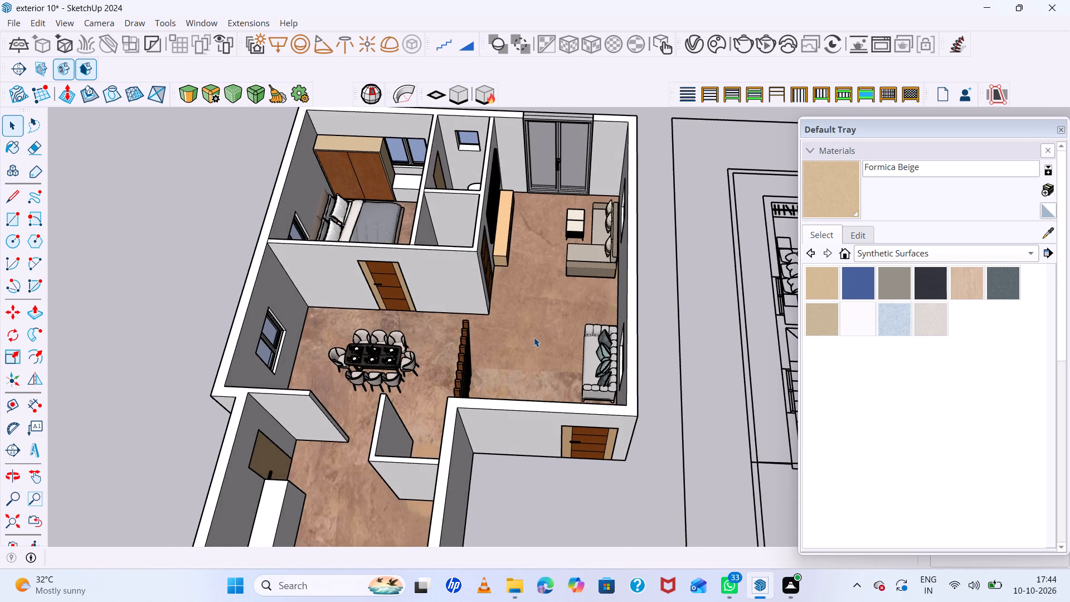
scroll(548, 324, down, 5)
middle_drag(555, 323, 489, 324)
scroll(594, 179, up, 6)
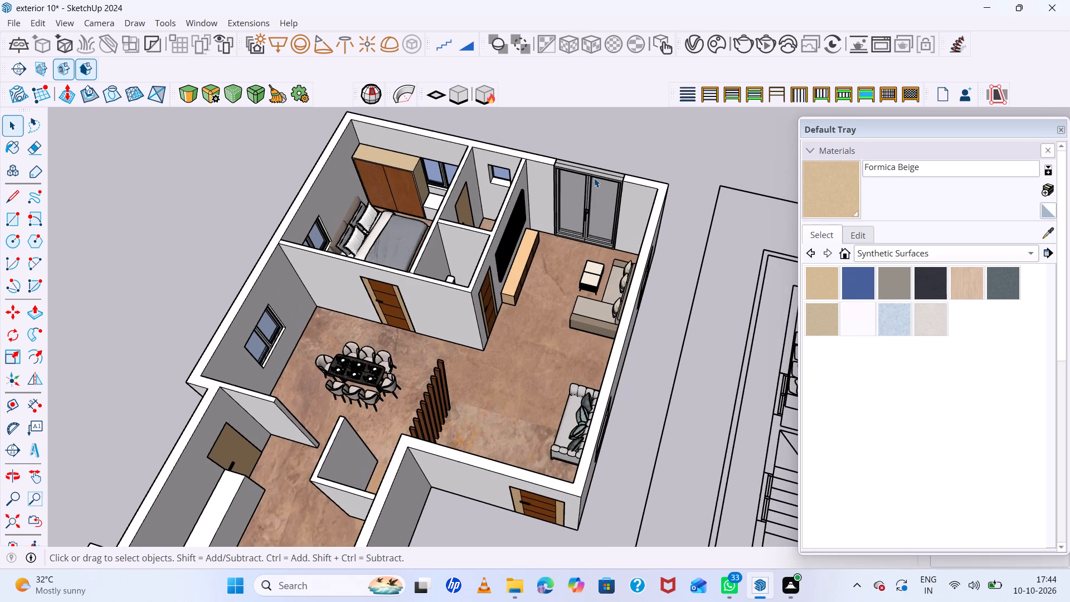
middle_drag(594, 178, 570, 207)
scroll(594, 197, down, 6)
scroll(614, 197, up, 4)
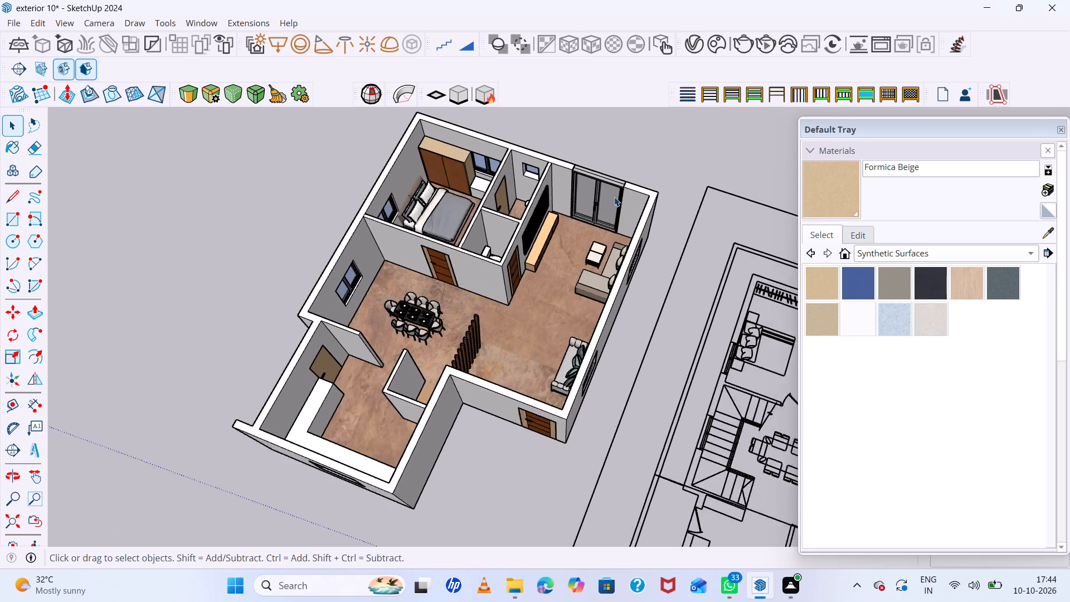
scroll(614, 197, up, 1)
middle_drag(616, 197, 529, 263)
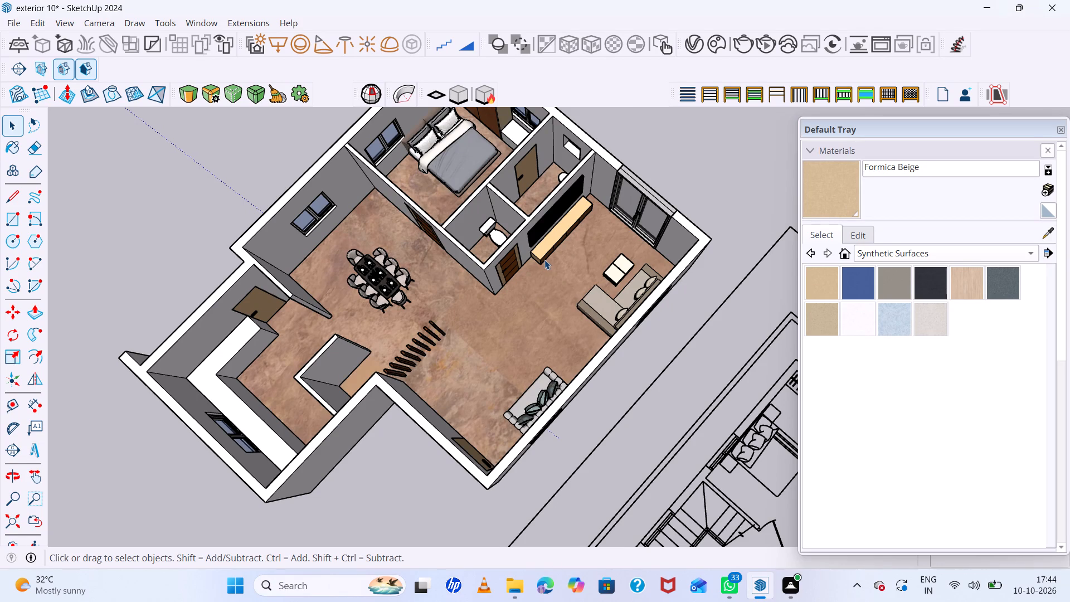
scroll(544, 260, up, 4)
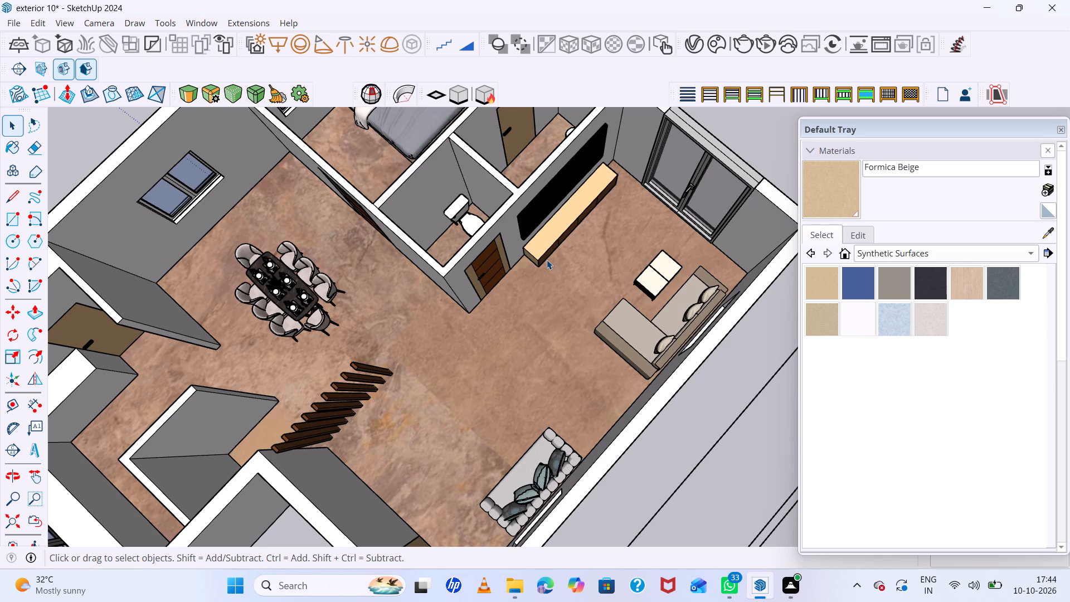
Examine the whole furnished house around the kitchen, slat divider and living room, both close up and from farther away.
scroll(547, 260, down, 8)
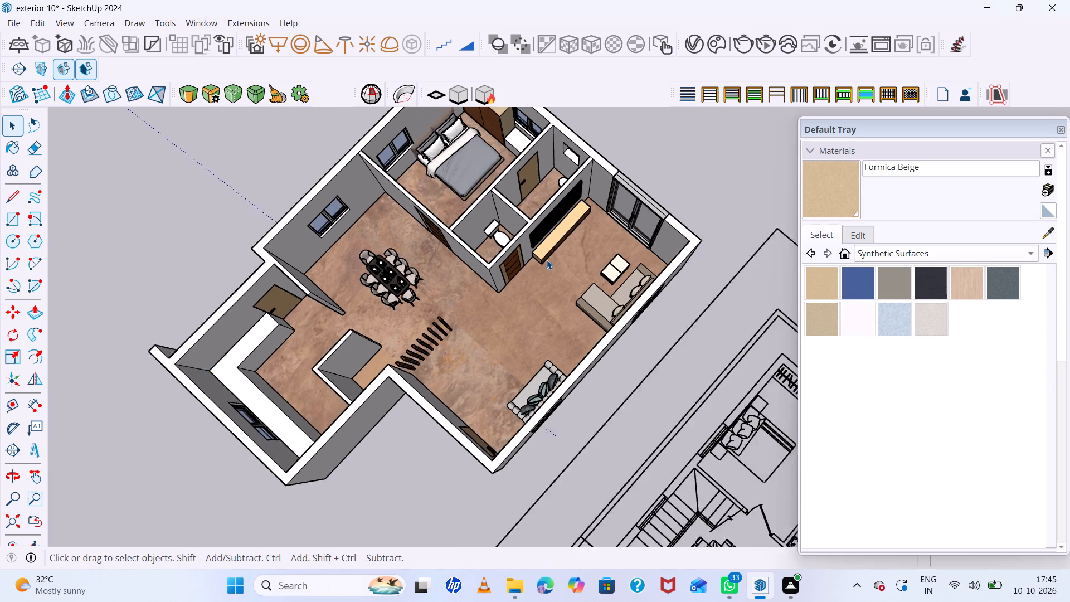
middle_drag(547, 260, 453, 263)
scroll(440, 261, up, 13)
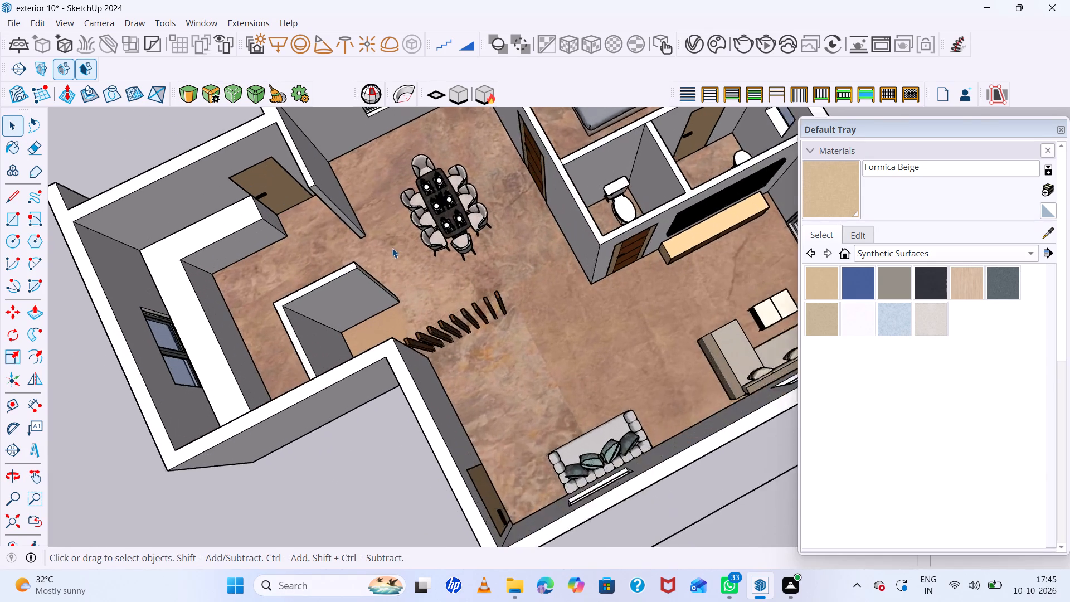
middle_drag(392, 248, 377, 203)
scroll(333, 238, down, 5)
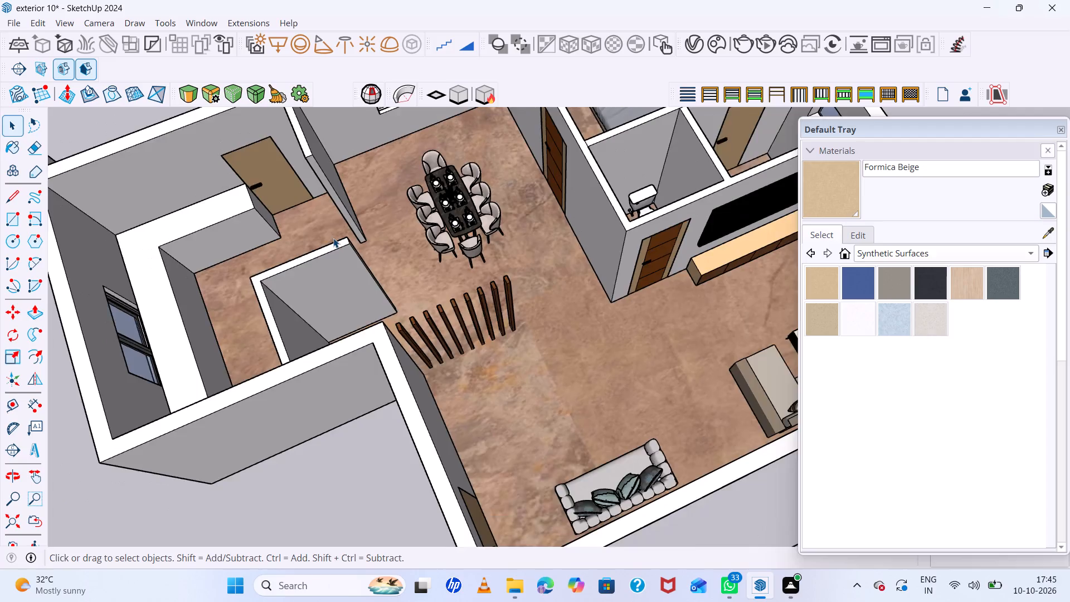
scroll(333, 238, down, 14)
middle_drag(364, 238, 455, 241)
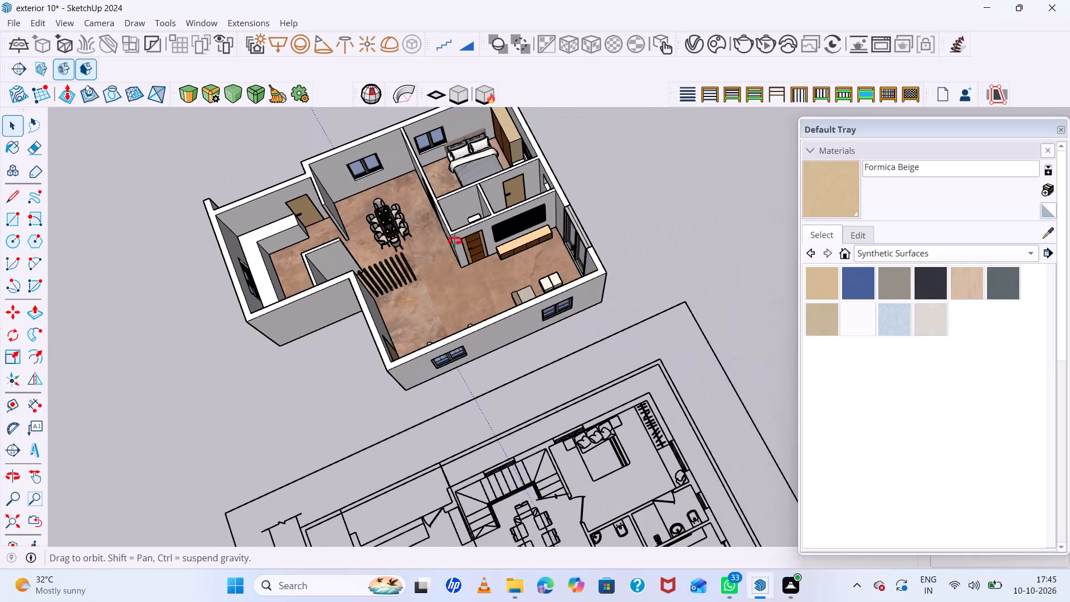
middle_drag(455, 241, 563, 255)
scroll(563, 255, up, 6)
scroll(563, 255, down, 6)
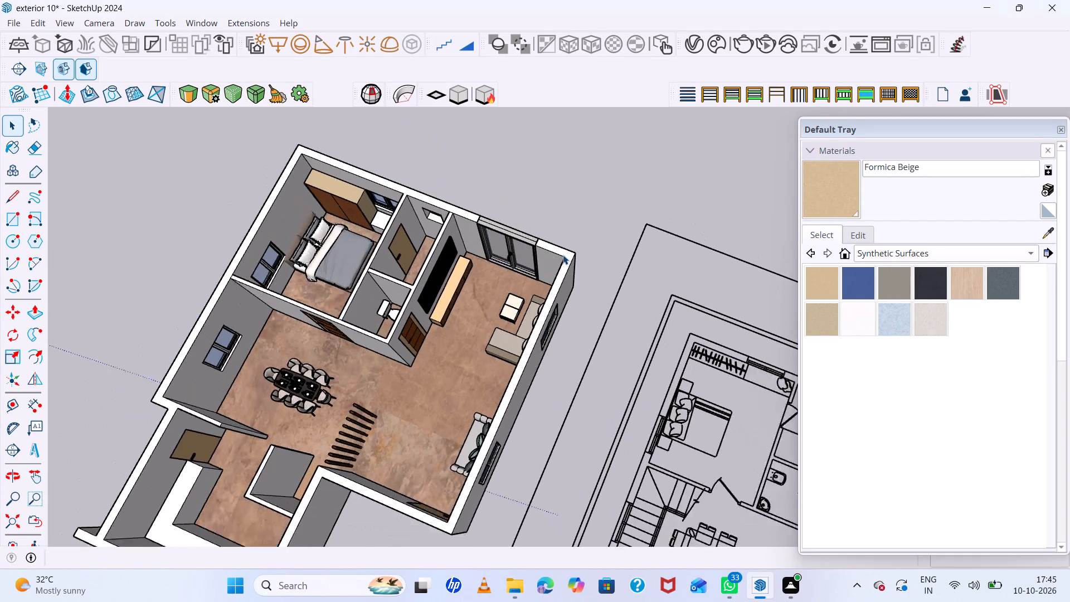
middle_drag(563, 255, 558, 236)
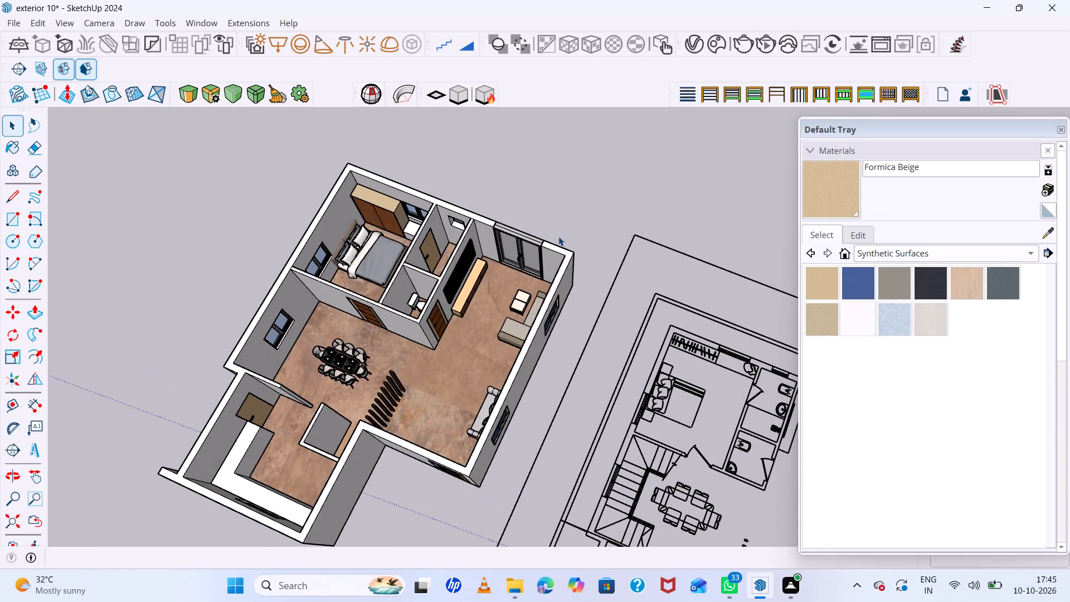
scroll(558, 236, down, 2)
scroll(558, 236, up, 3)
middle_drag(558, 236, 553, 221)
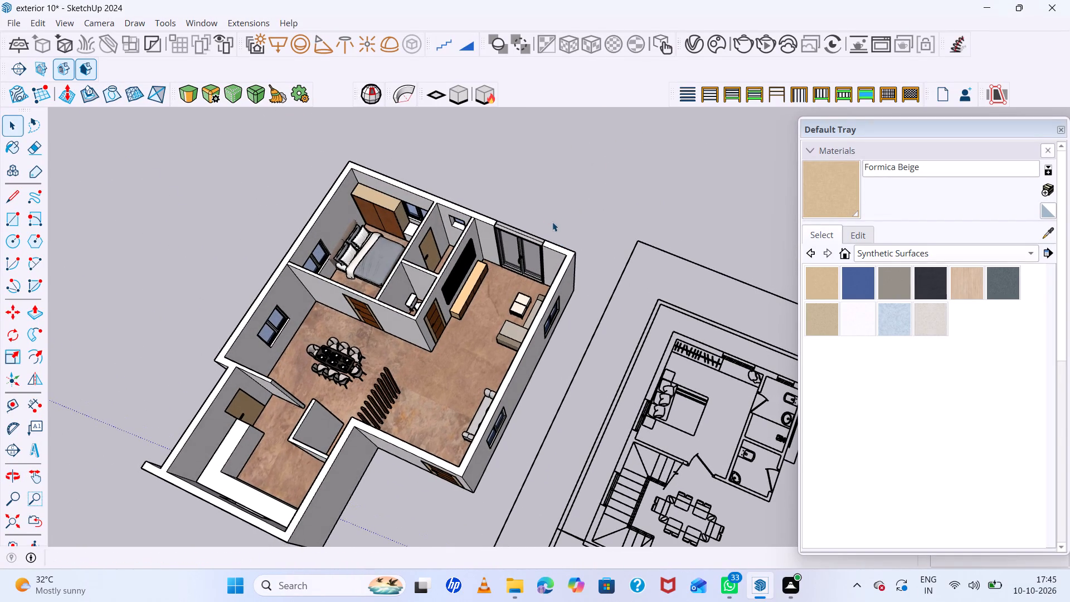
scroll(420, 247, down, 5)
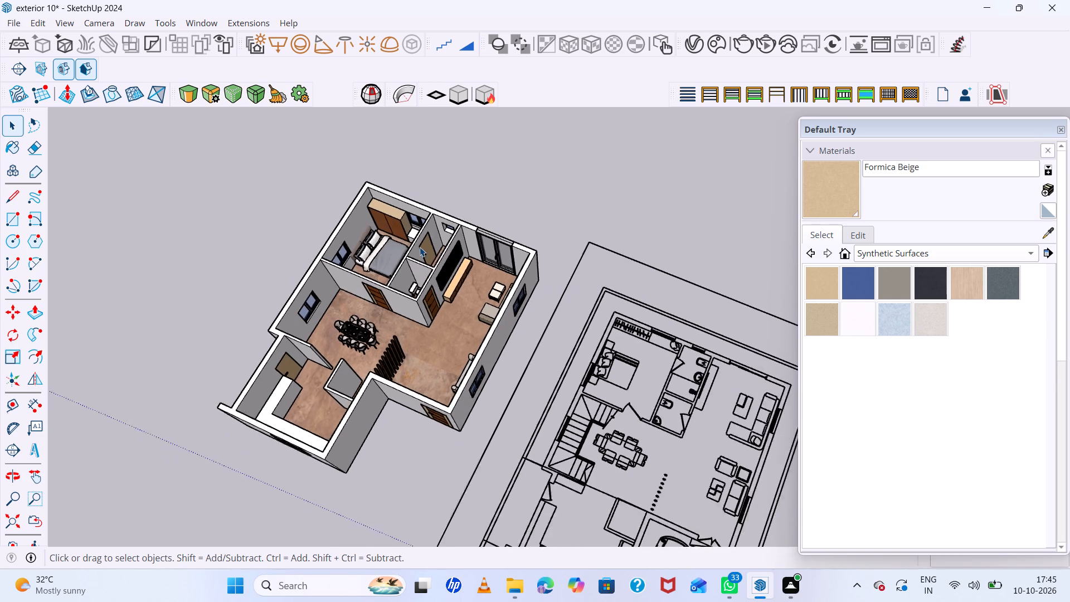
scroll(554, 174, up, 5)
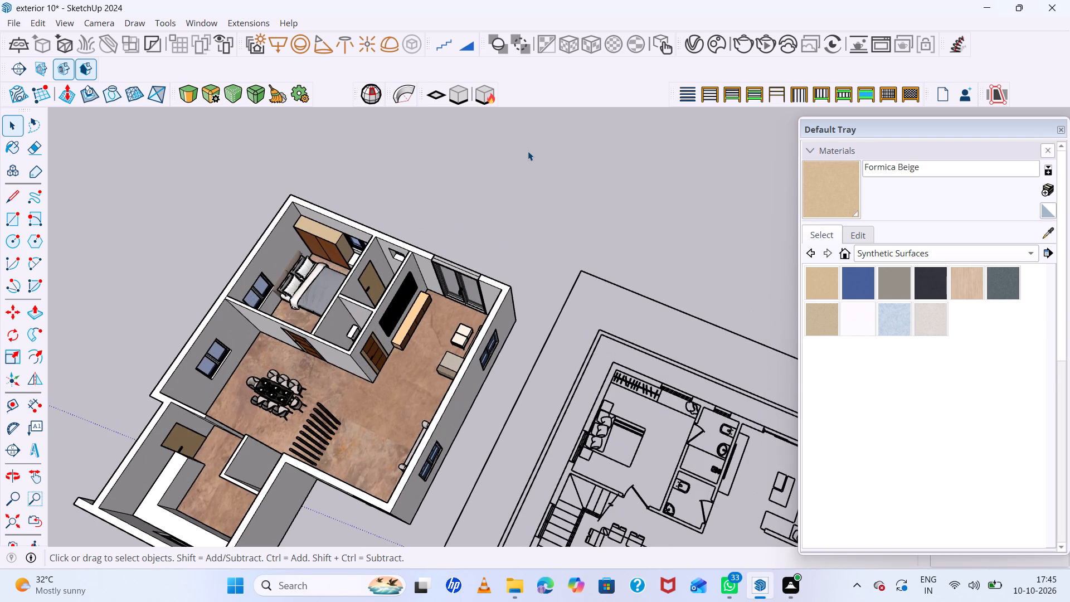
Draw a rectangle about 5' 11" by 3' 8" on the empty ground behind the 2D floor plan.
scroll(523, 147, down, 5)
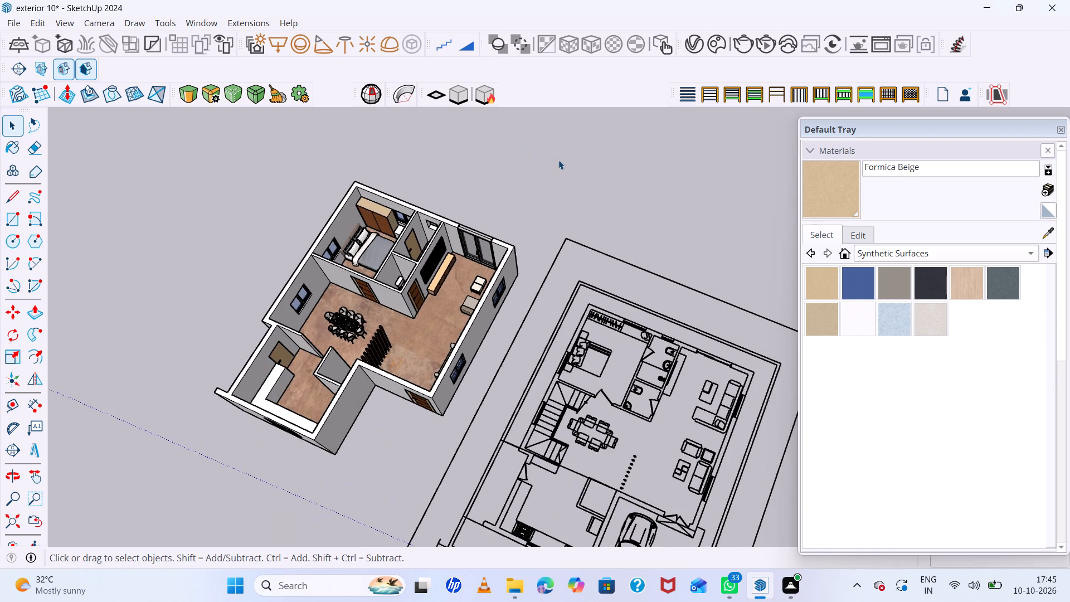
scroll(557, 160, down, 6)
middle_drag(560, 168, 649, 190)
scroll(647, 184, up, 5)
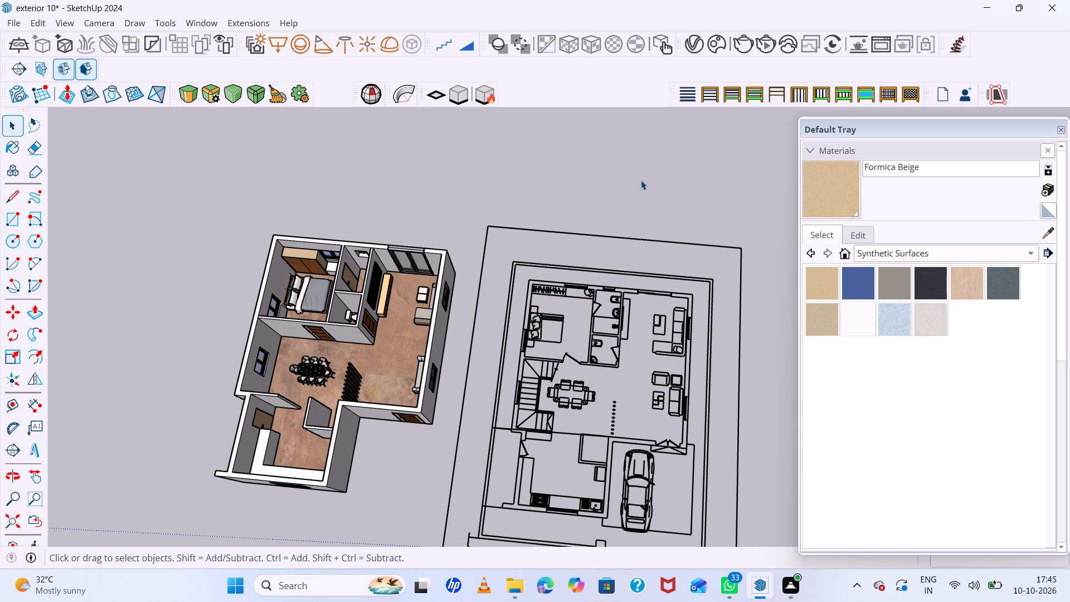
key(r)
click(588, 164)
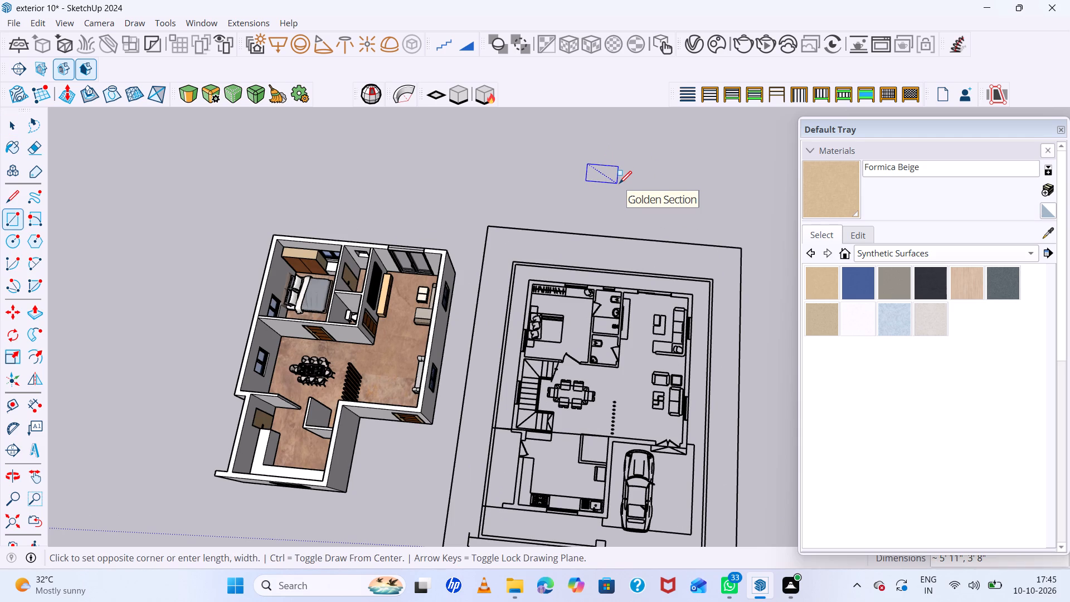
click(619, 183)
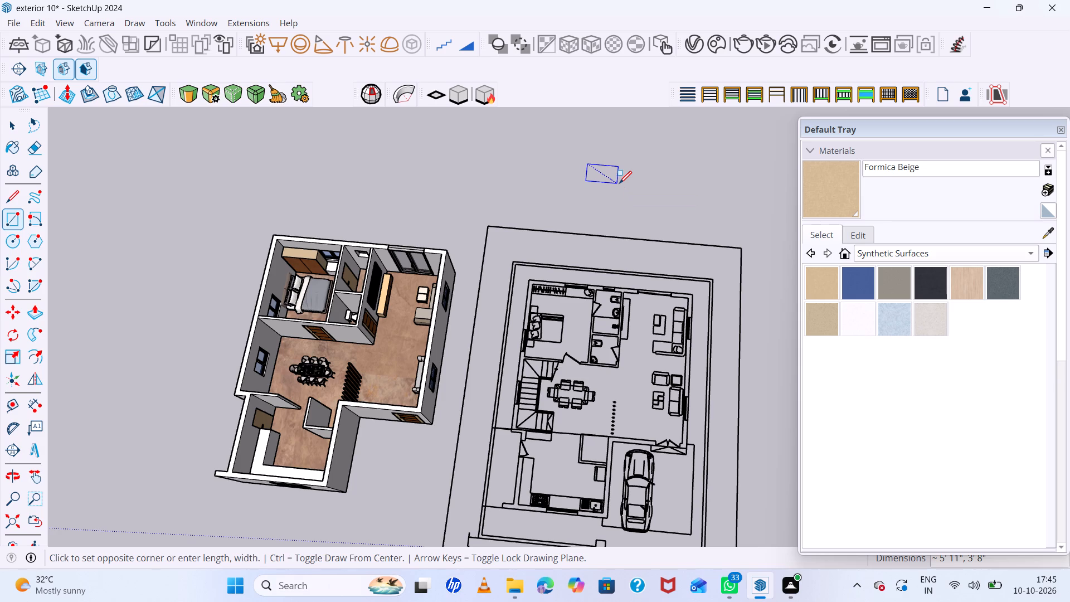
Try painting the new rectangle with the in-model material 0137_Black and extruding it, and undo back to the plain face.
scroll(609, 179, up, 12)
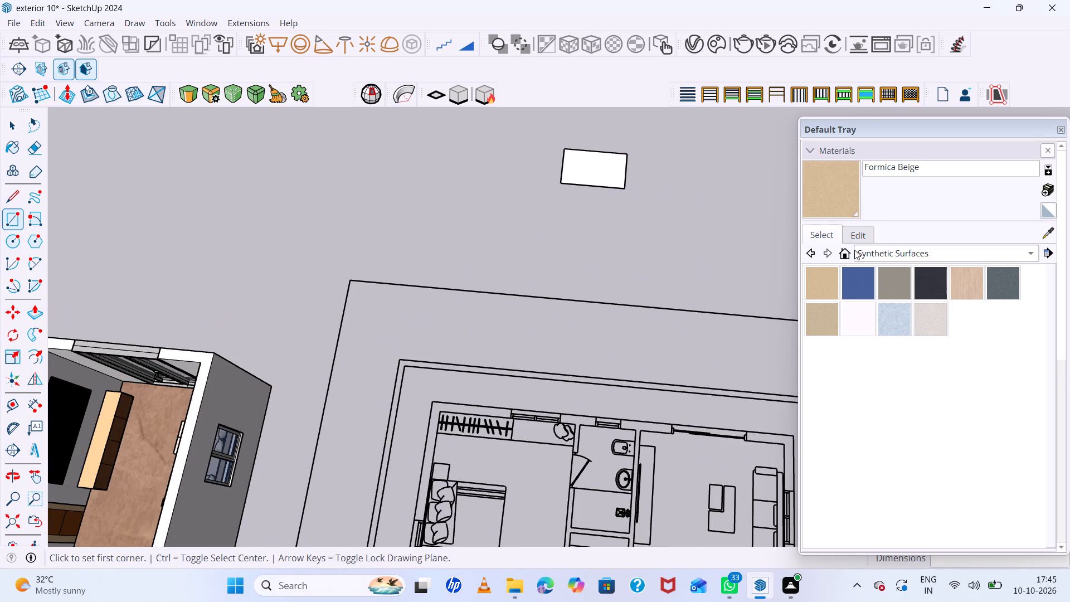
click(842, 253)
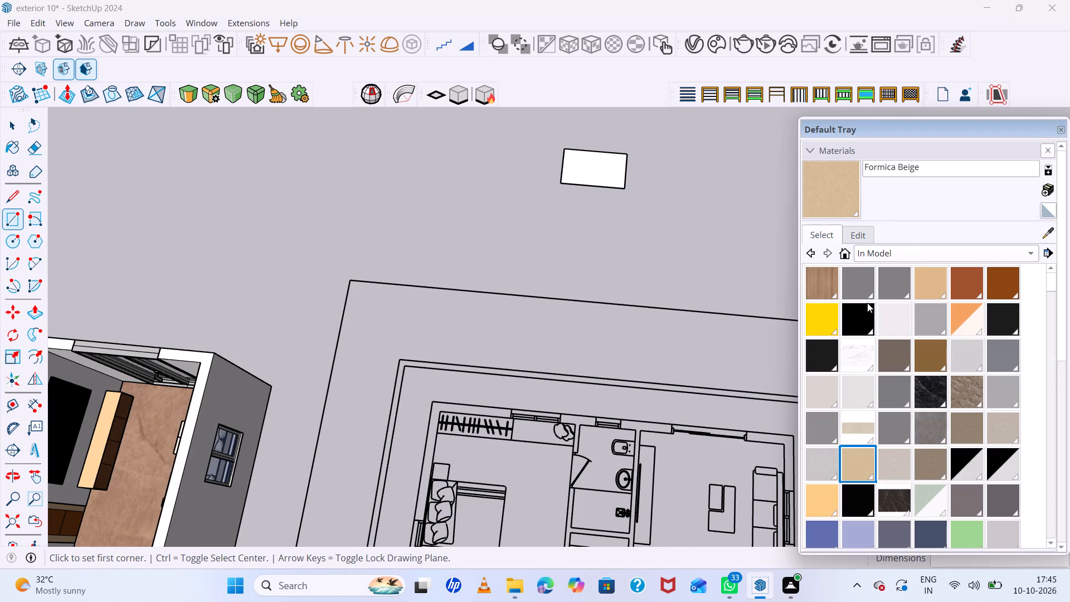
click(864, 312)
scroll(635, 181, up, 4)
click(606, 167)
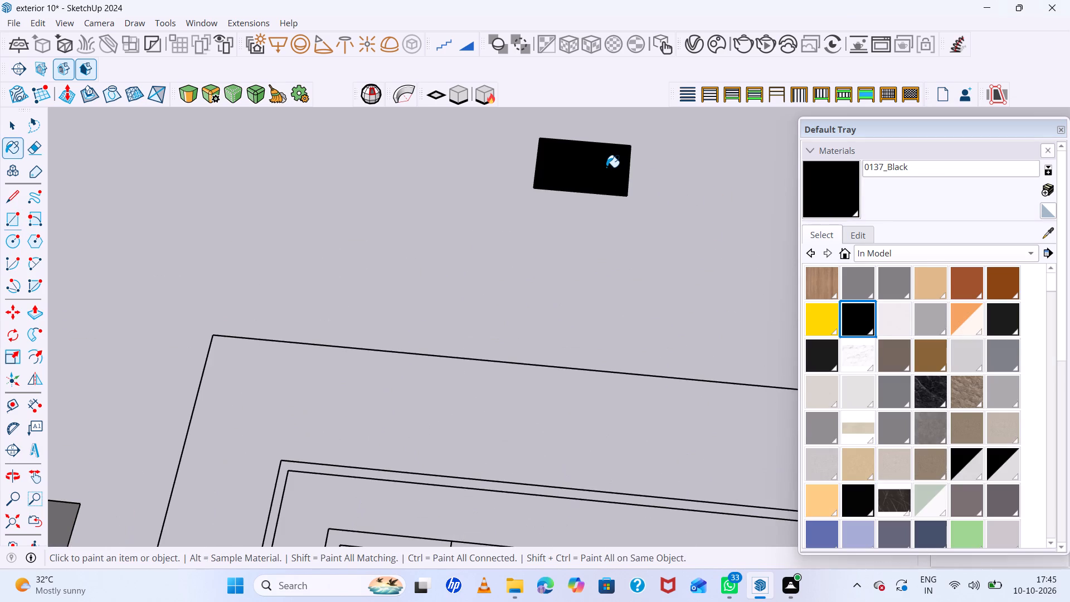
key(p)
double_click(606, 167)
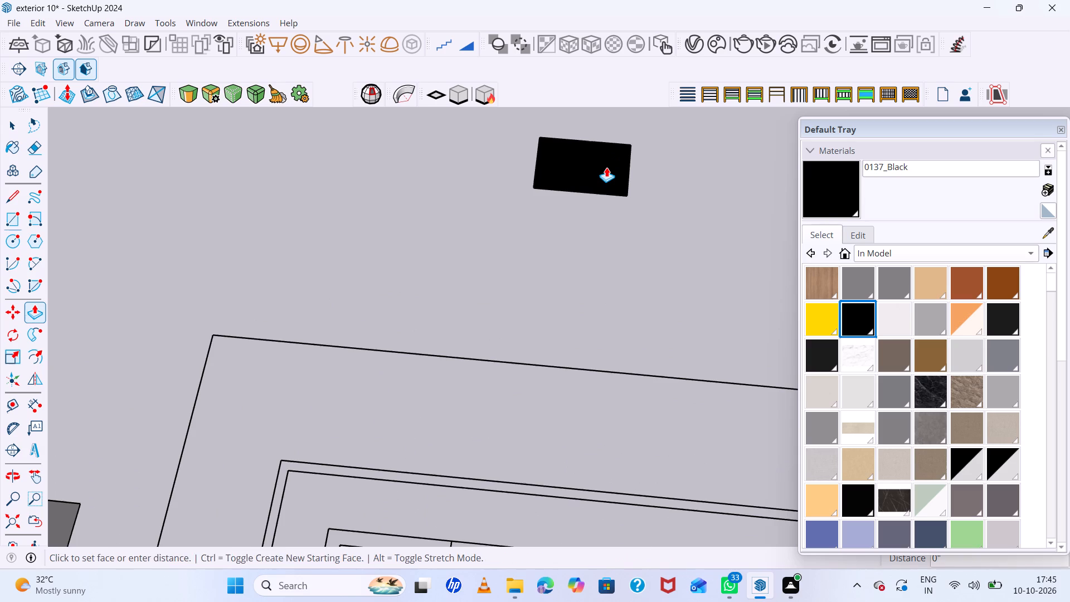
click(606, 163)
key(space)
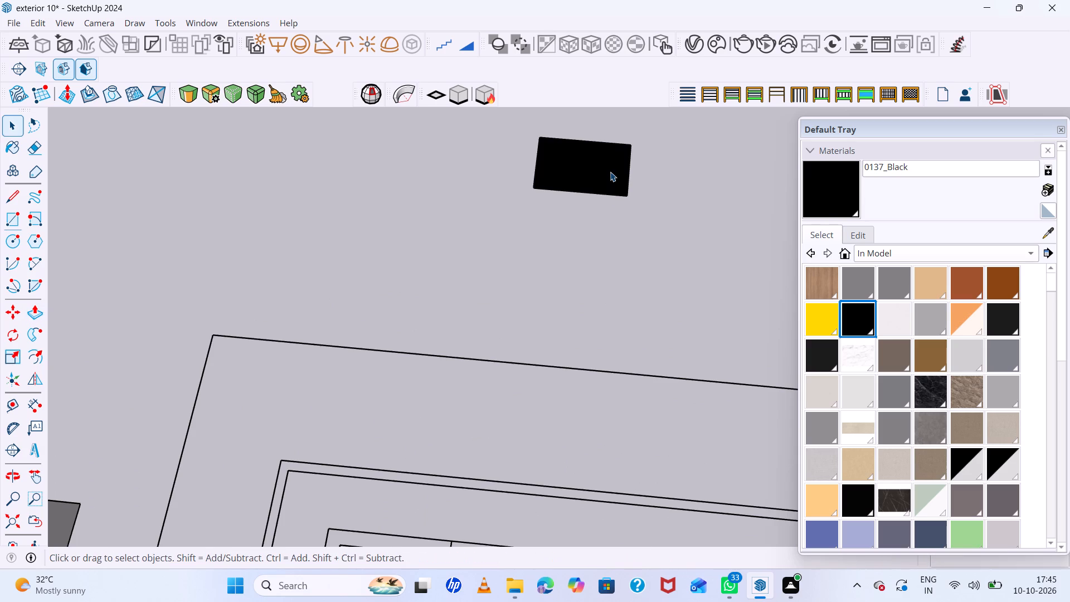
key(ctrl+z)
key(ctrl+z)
Extrude the rectangle 2" with Push/Pull to form a thin slab for the cooktop.
scroll(610, 172, up, 3)
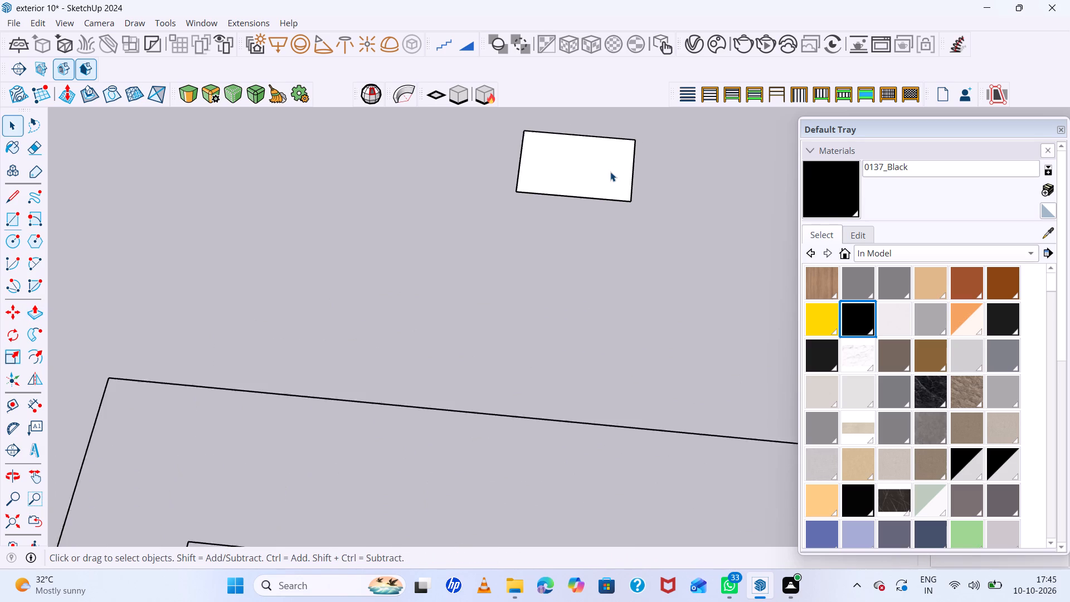
scroll(610, 172, up, 1)
click(610, 172)
key(bracketleft)
click(610, 172)
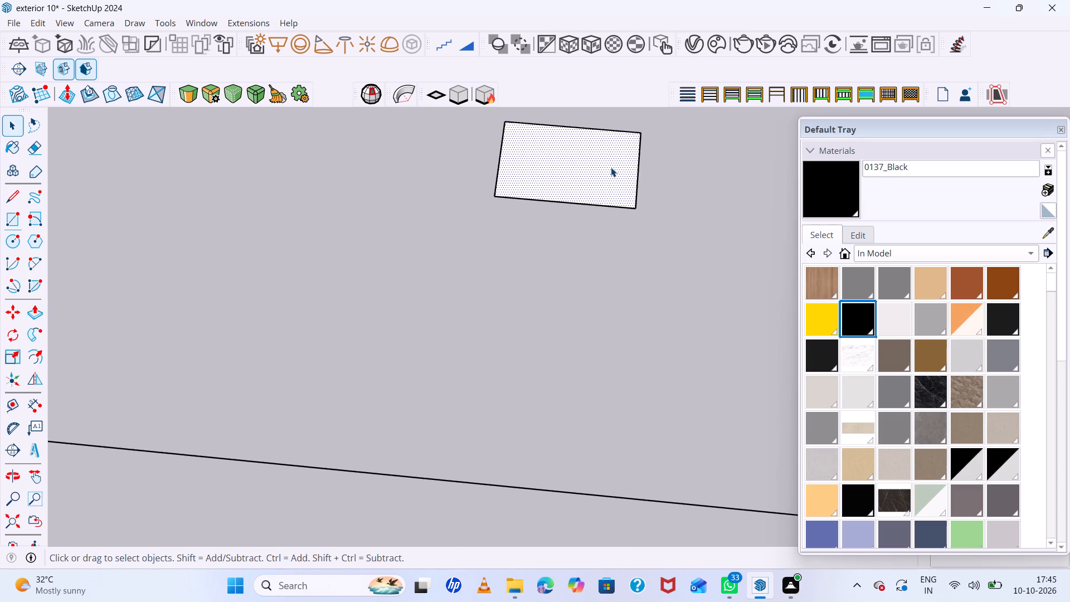
middle_drag(611, 197, 624, 117)
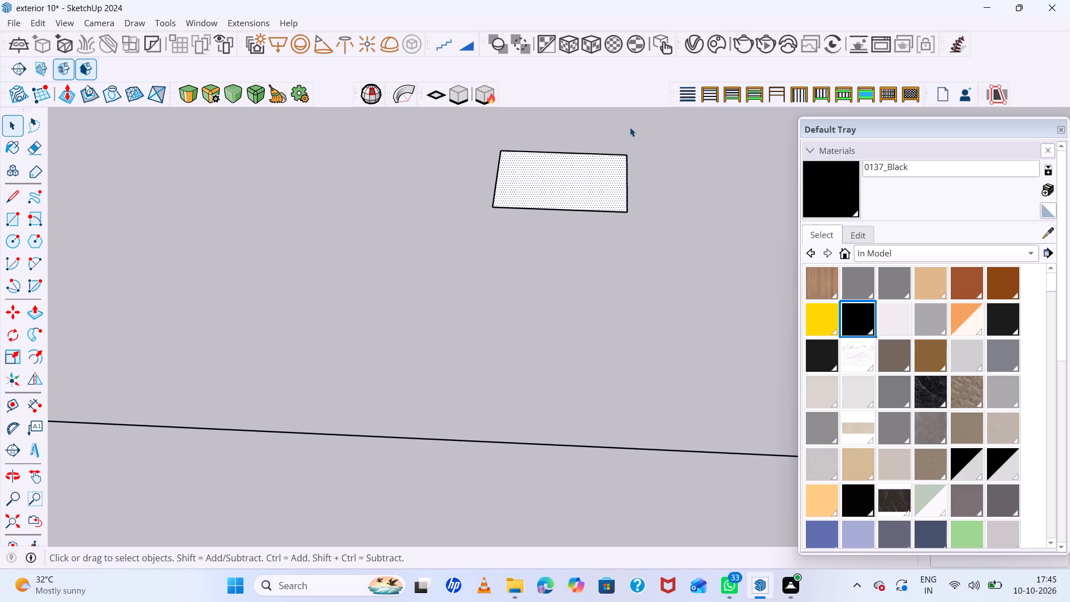
key(p)
click(614, 186)
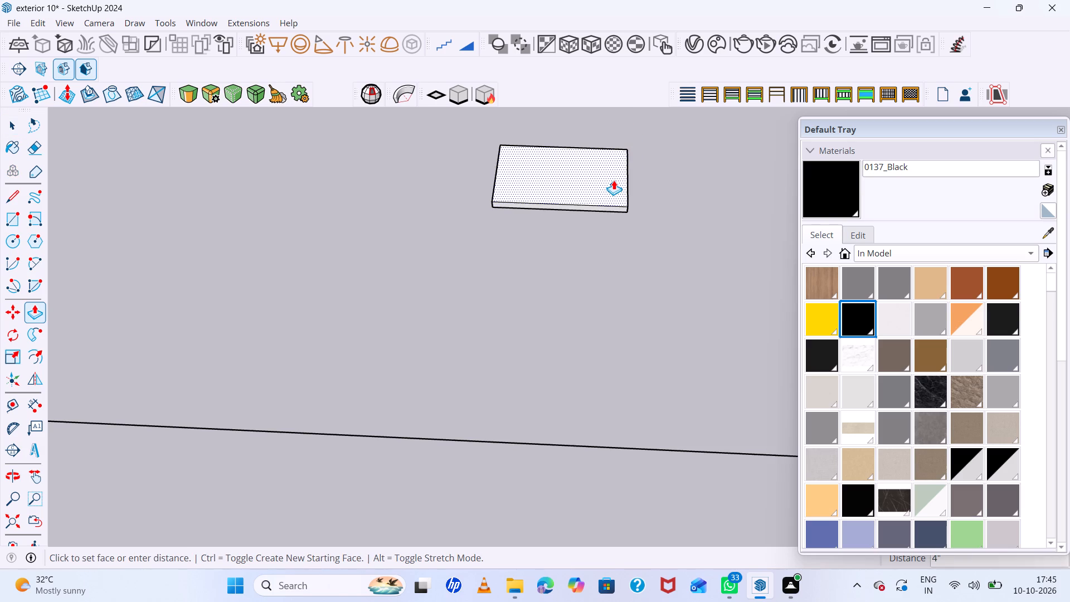
key(2)
key(Return)
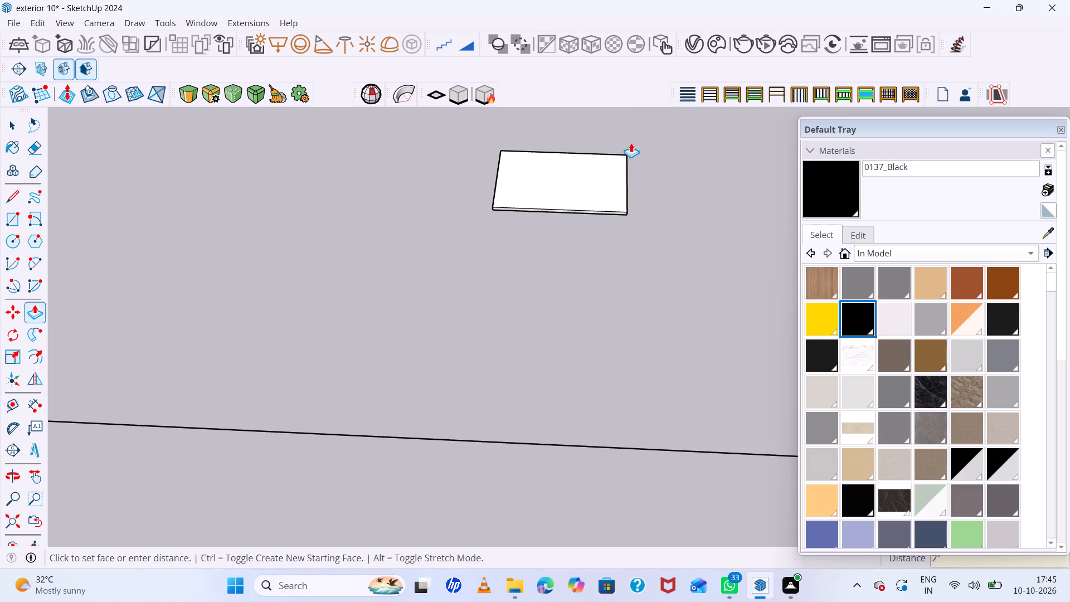
Draw a burner circle with a radius of about 5 to 6 inches near one back corner of the slab's top.
scroll(559, 164, up, 10)
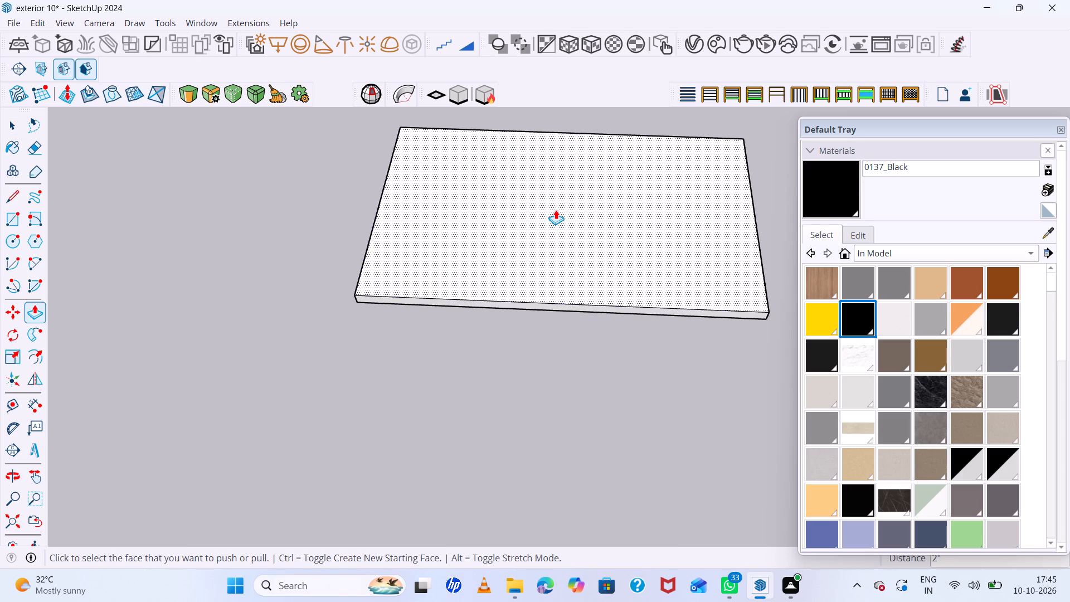
middle_drag(556, 211, 576, 241)
key(space)
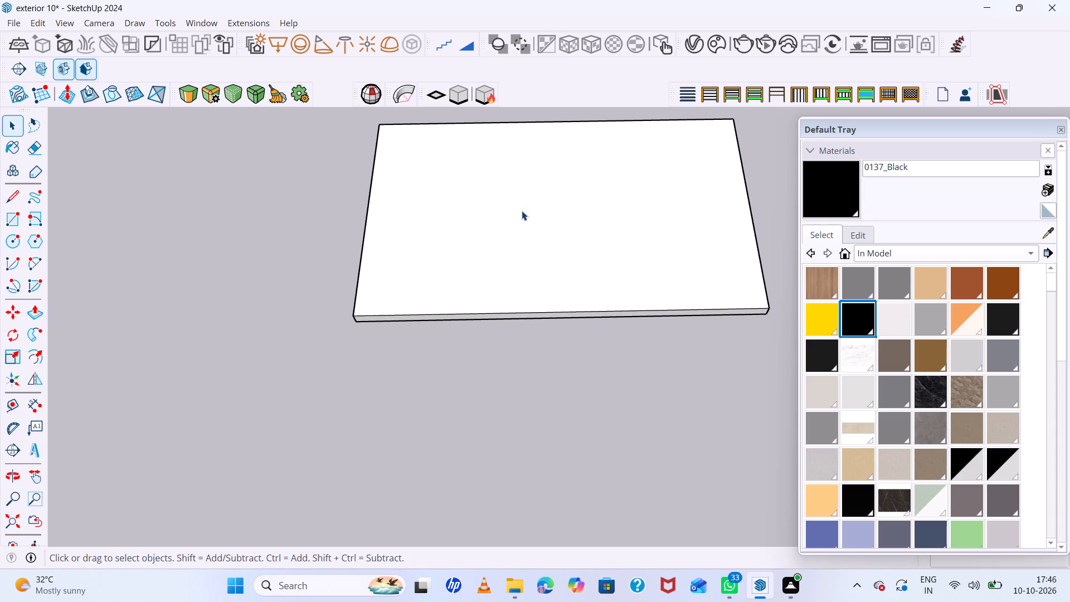
key(c)
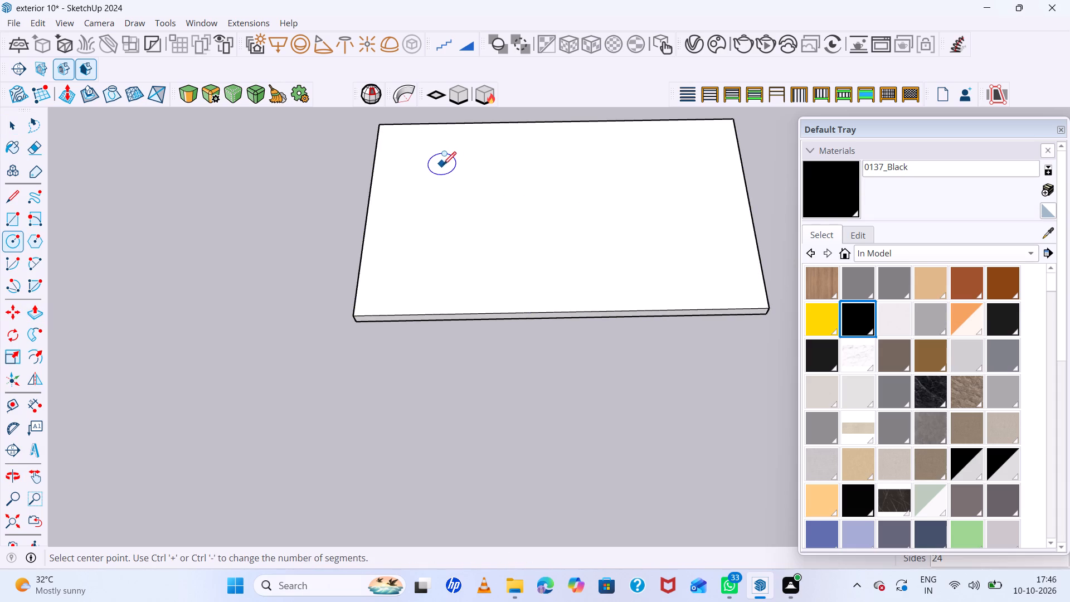
click(446, 166)
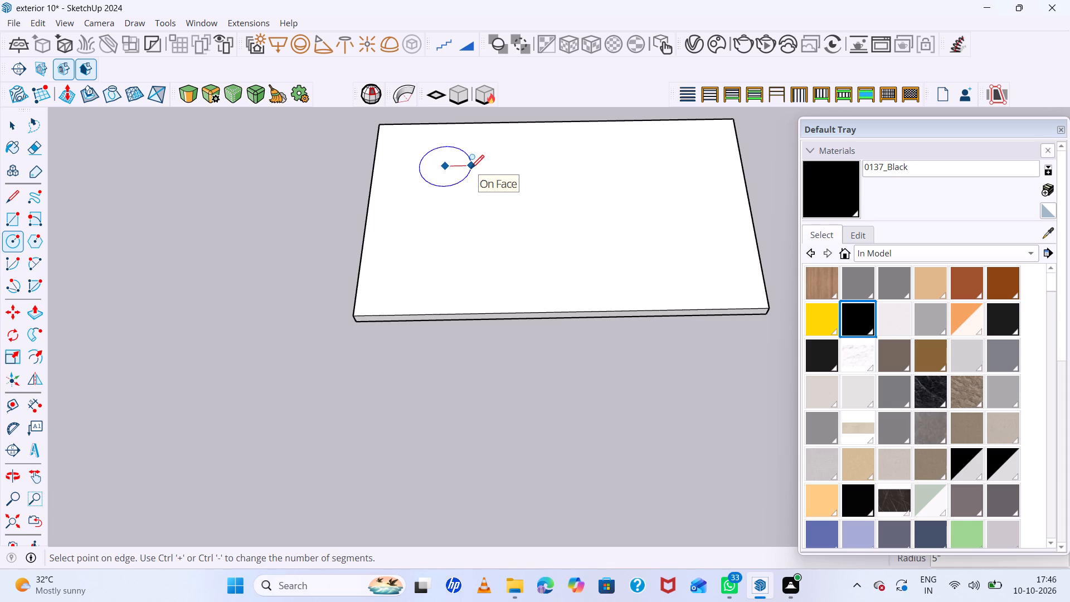
click(475, 166)
key(space)
Copy the burner circle to the other three corners, spaced about 3' 2" along the slab and 1' 8" across it.
click(458, 161)
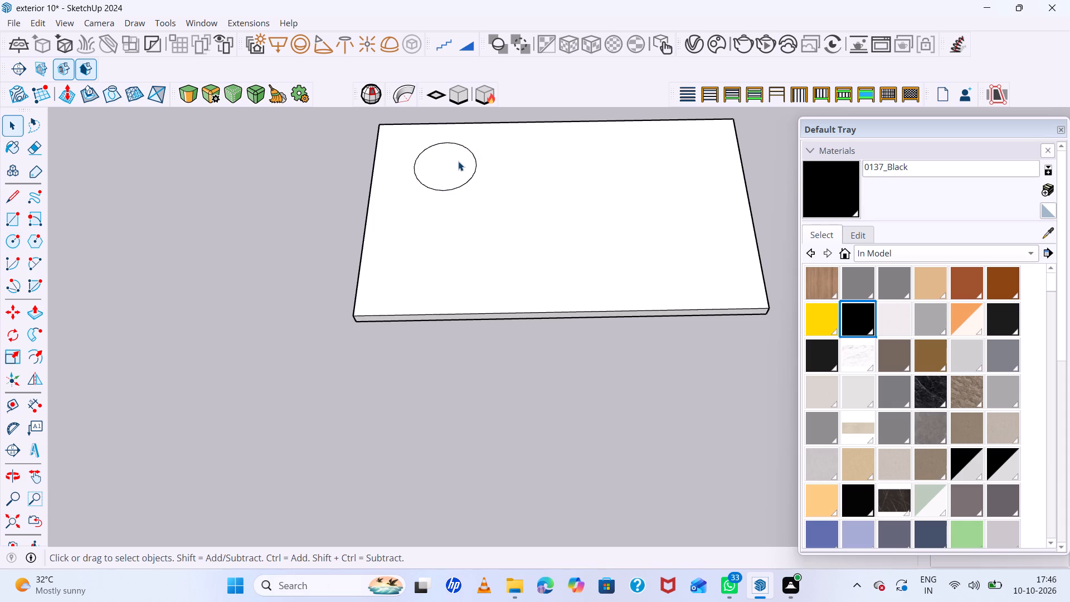
key(m)
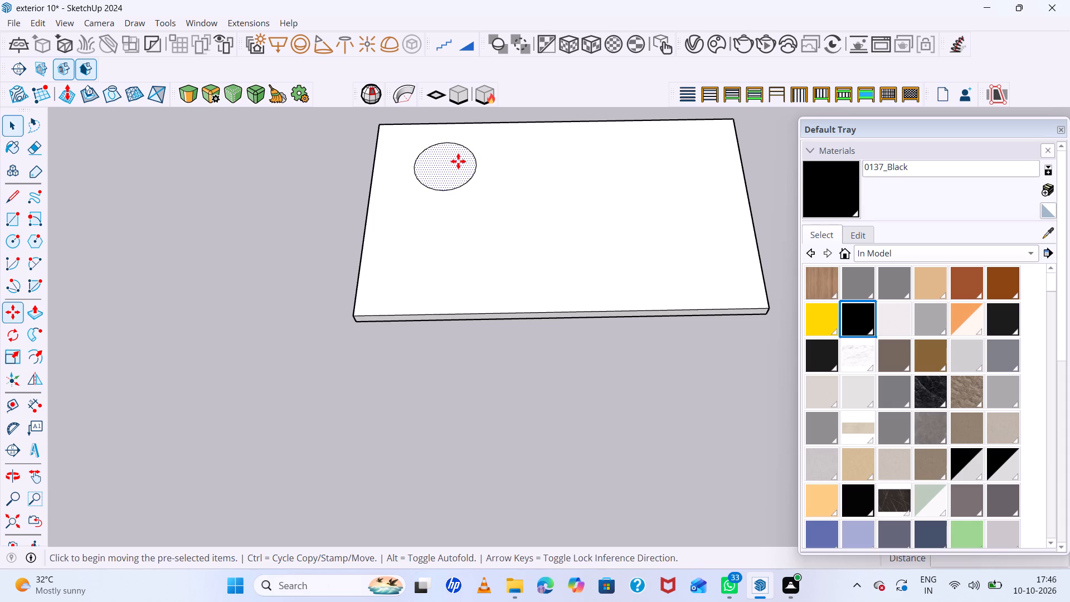
click(477, 167)
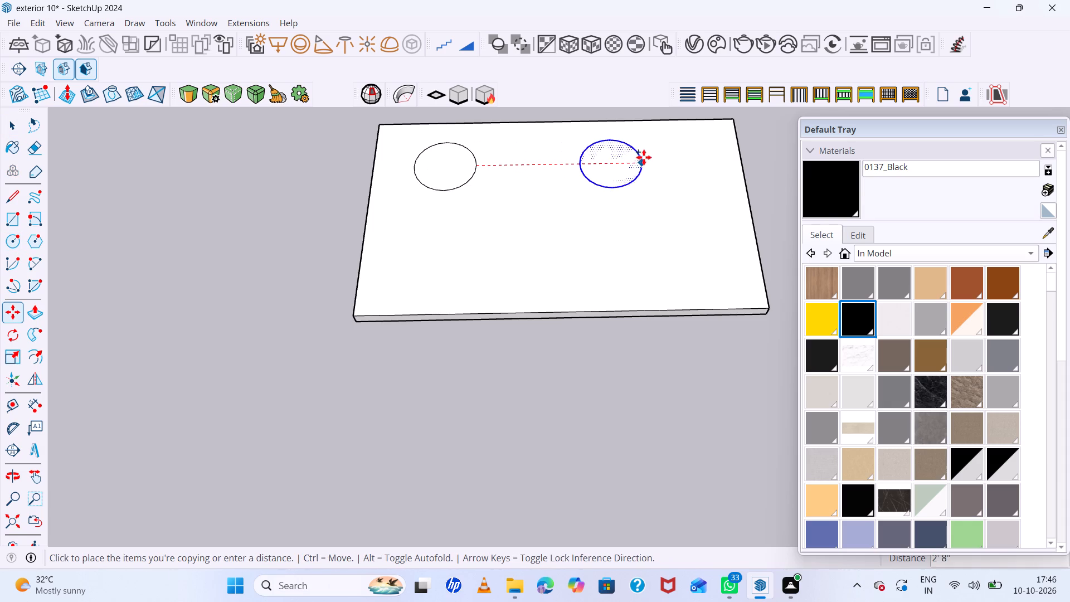
click(673, 155)
click(645, 185)
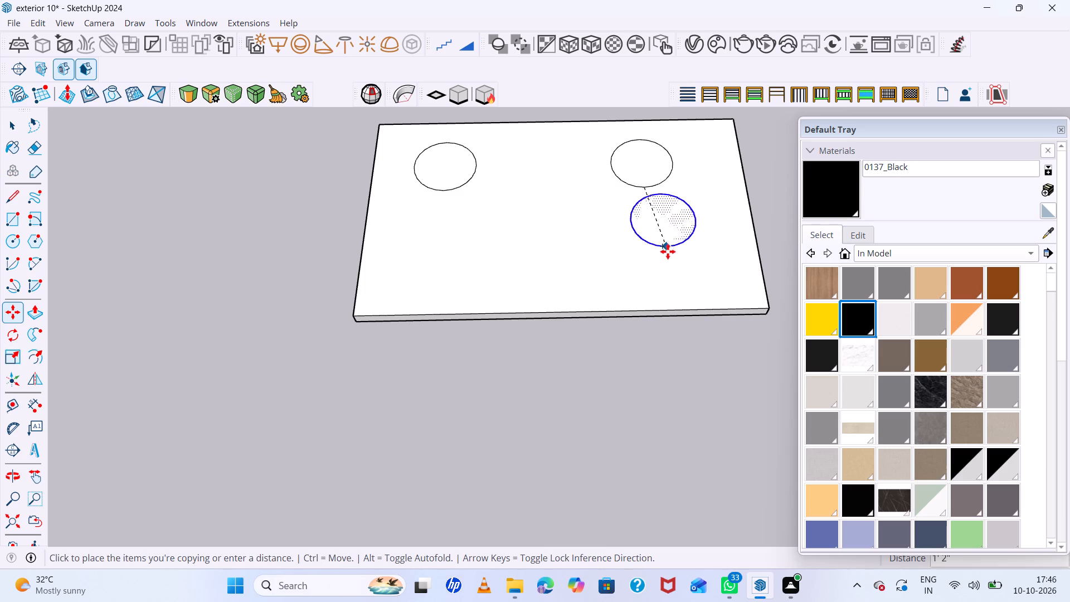
click(656, 275)
click(615, 247)
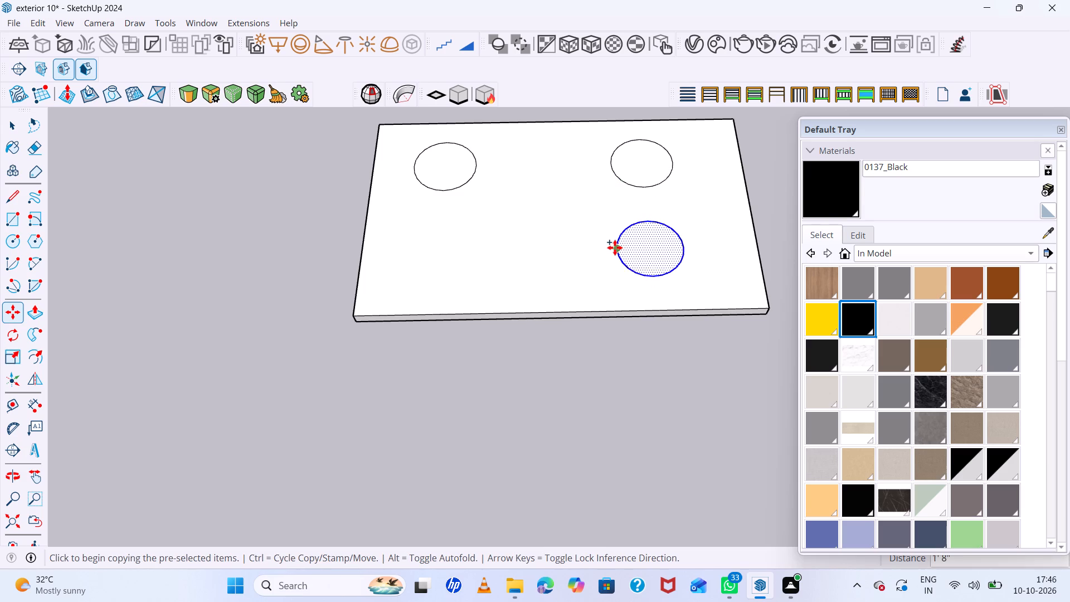
click(404, 254)
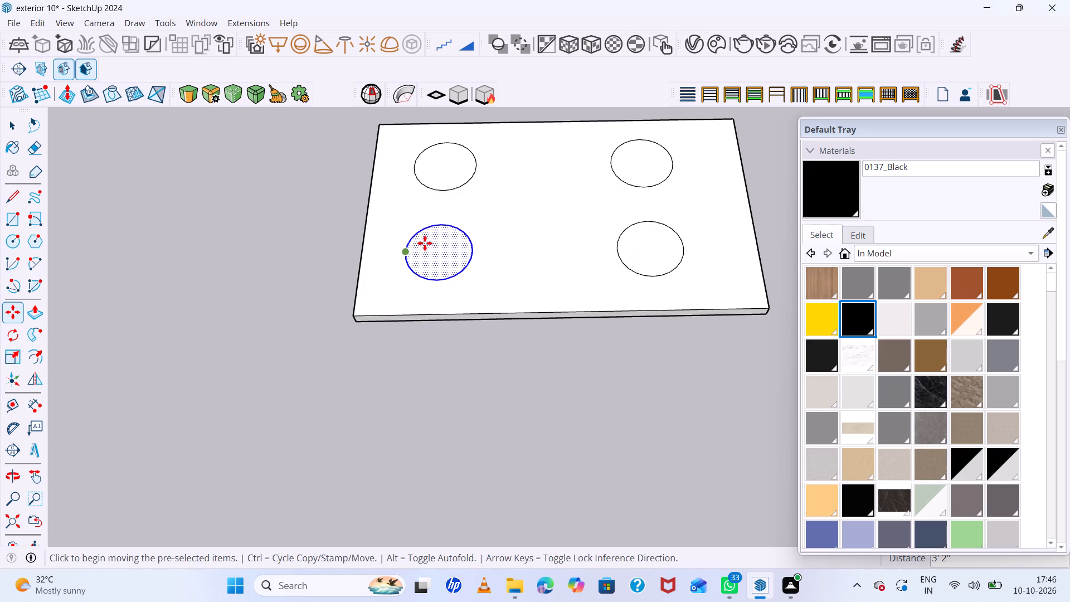
key(space)
Paint the slab's top face around the four burner circles with 0137_Black.
click(673, 240)
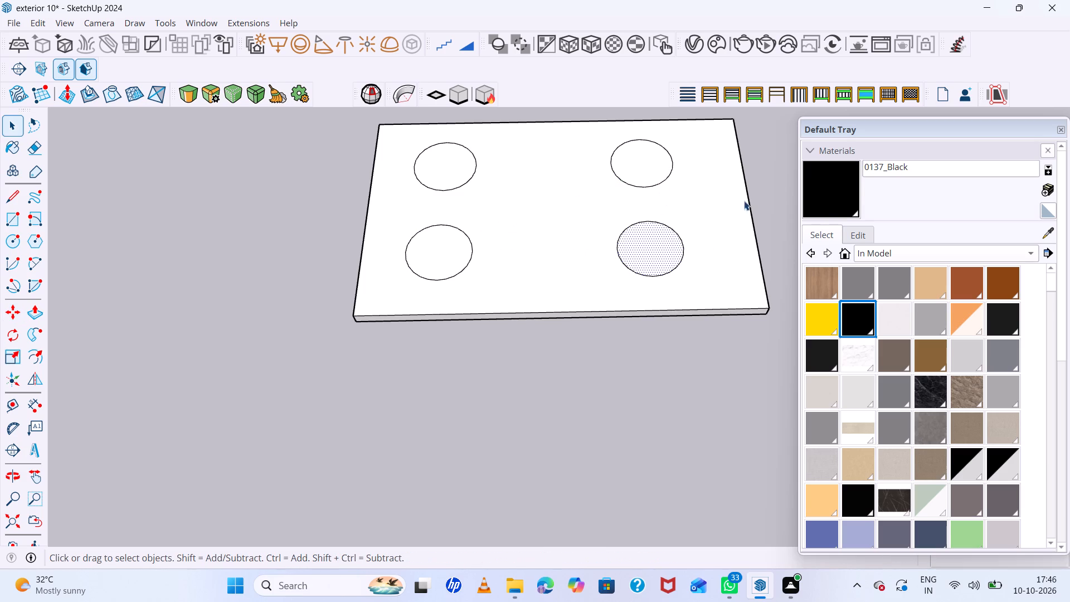
click(814, 178)
click(723, 212)
scroll(547, 195, up, 6)
scroll(498, 169, down, 15)
middle_drag(596, 198, 617, 204)
key(space)
scroll(582, 187, up, 4)
click(579, 185)
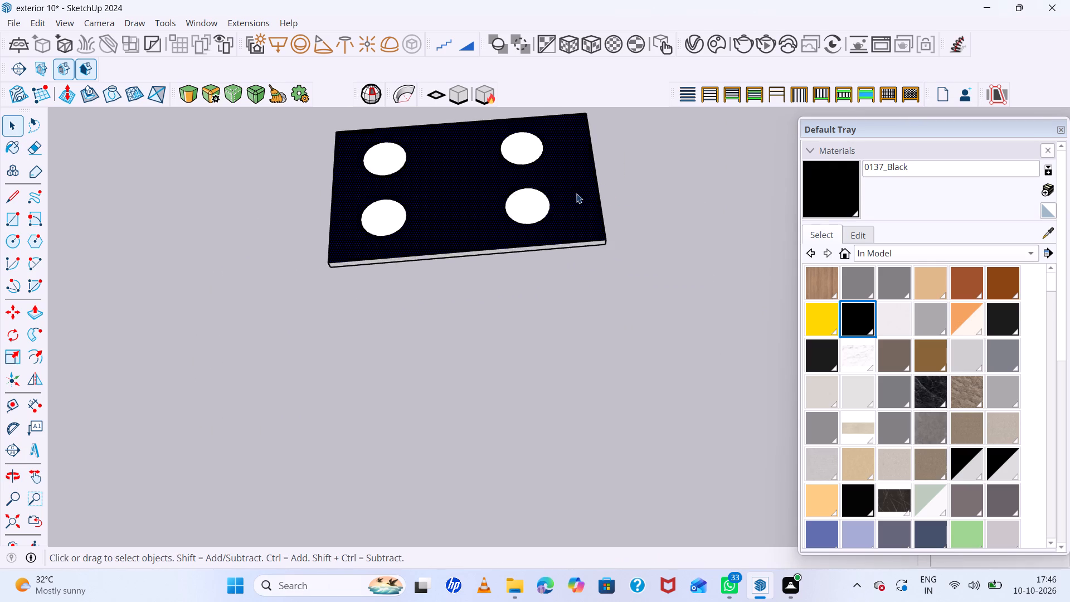
scroll(571, 227, down, 12)
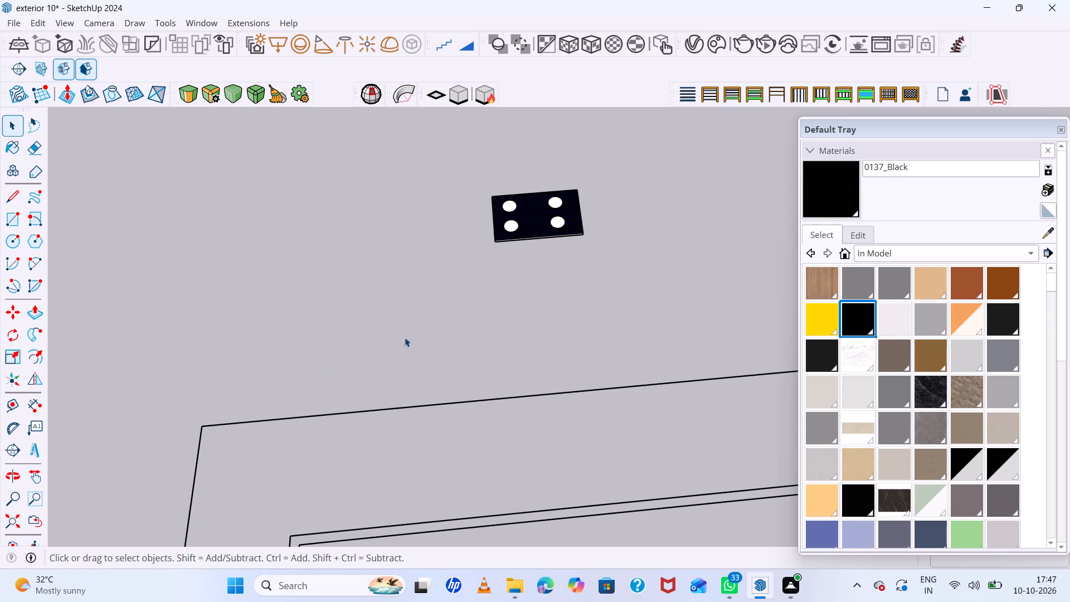
scroll(453, 327, down, 6)
scroll(475, 285, up, 11)
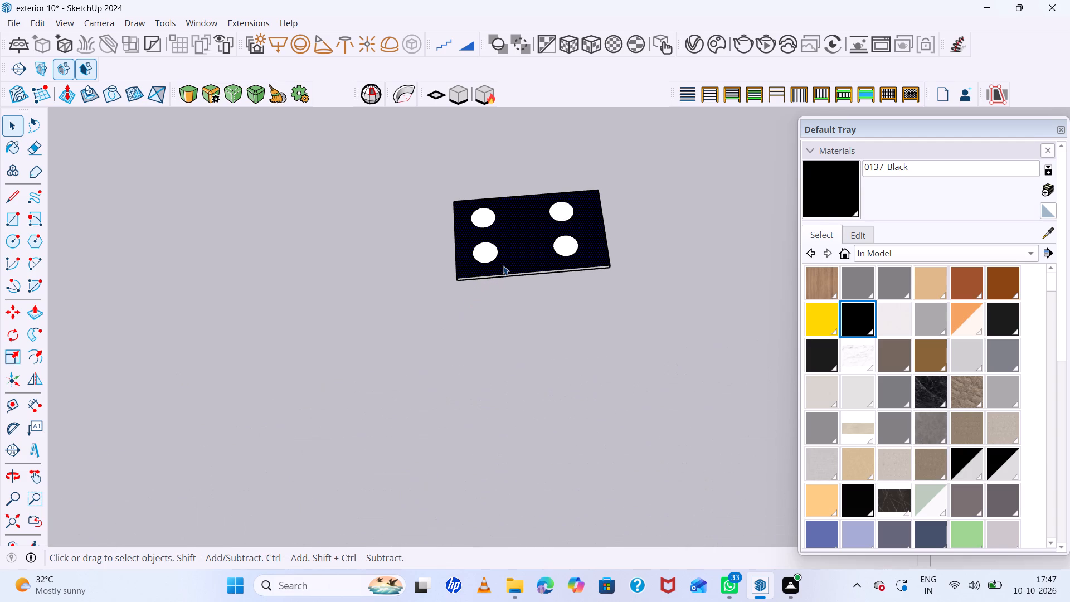
click(487, 354)
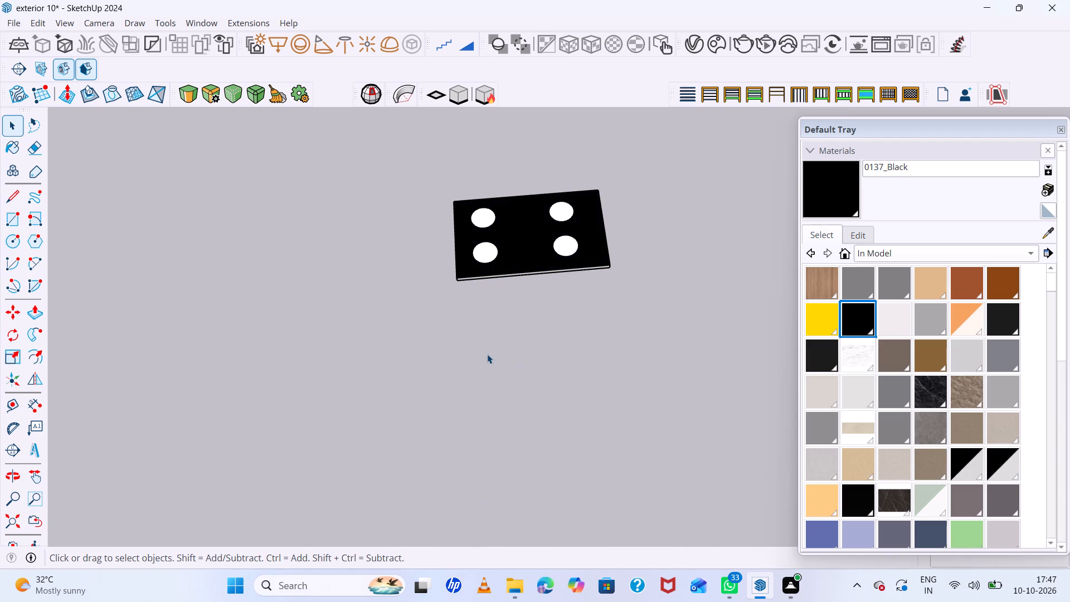
Select the whole cooktop slab and rotate it 105 degrees on the ground plane around its front corner.
triple_click(528, 246)
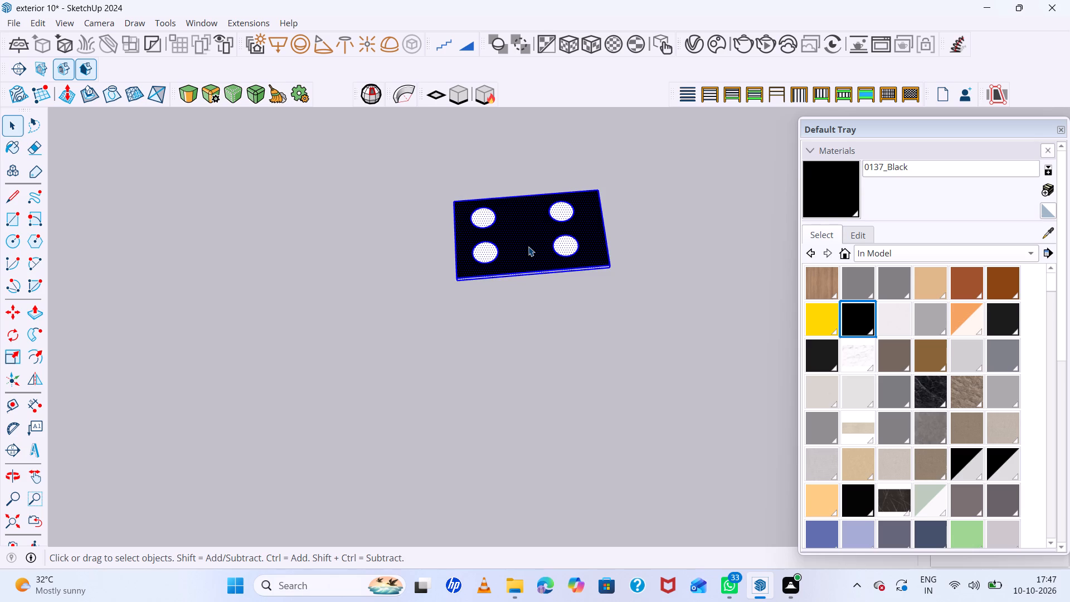
key(q)
scroll(614, 263, up, 8)
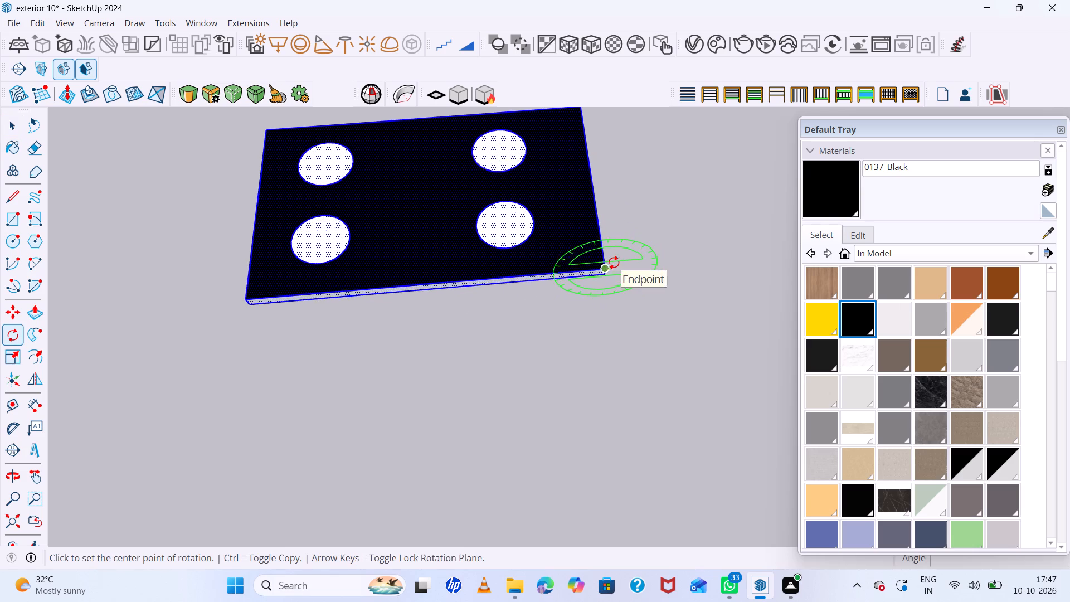
scroll(606, 275, up, 11)
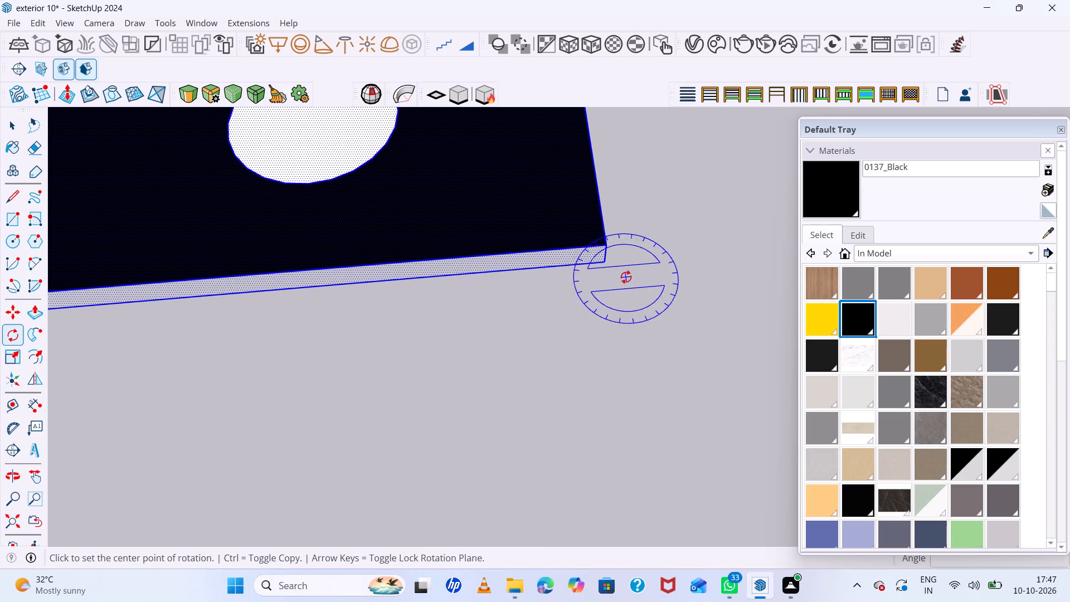
click(618, 264)
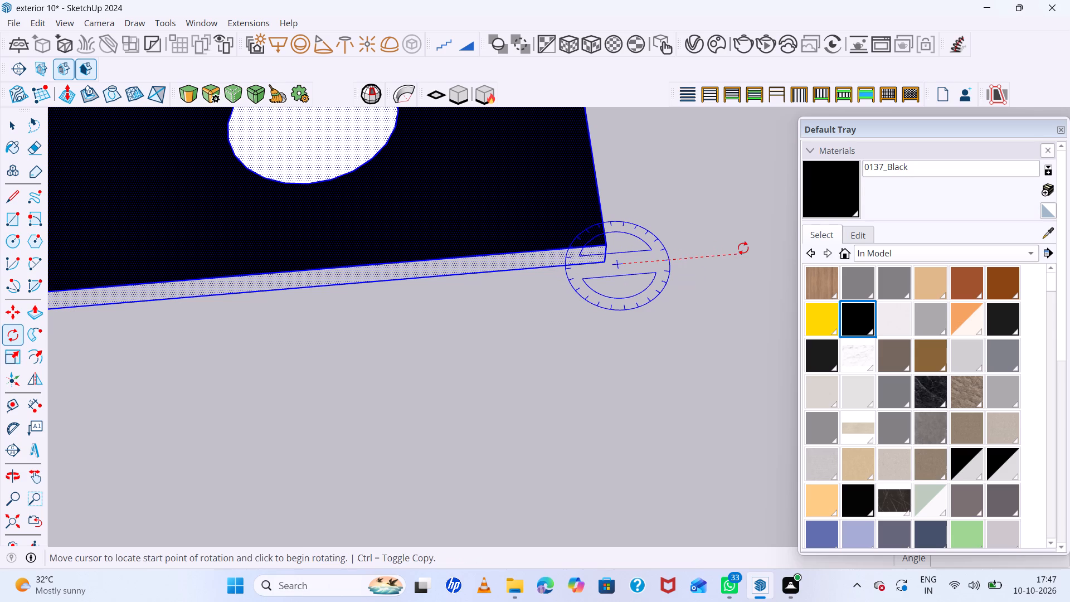
click(743, 248)
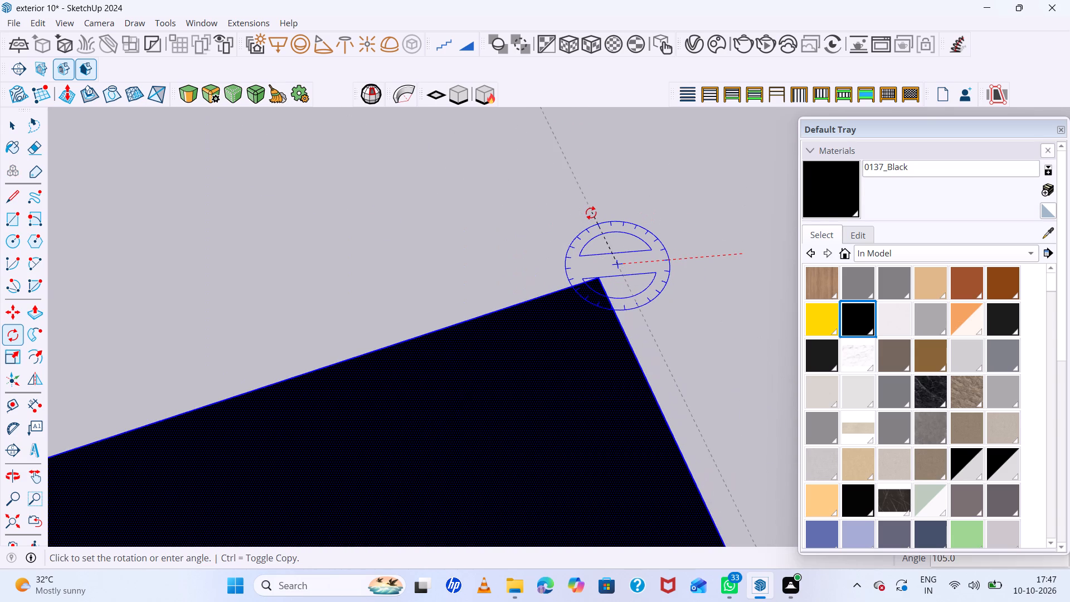
click(591, 213)
scroll(493, 235, down, 20)
scroll(493, 235, down, 6)
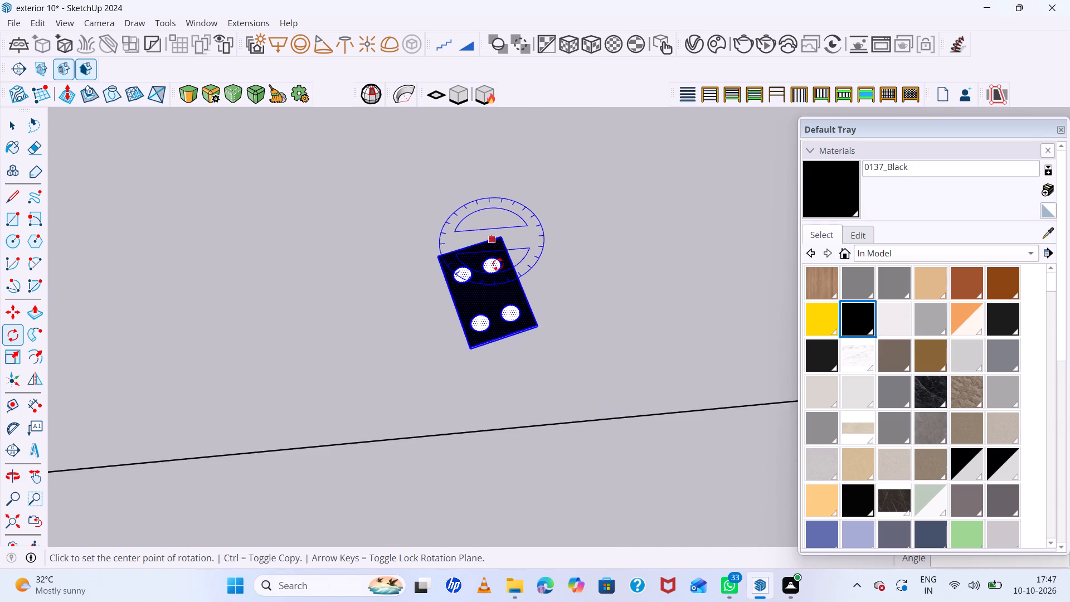
Undo the last rotation of the cooktop slab.
scroll(497, 294, up, 6)
key(ctrl+z)
scroll(480, 328, down, 6)
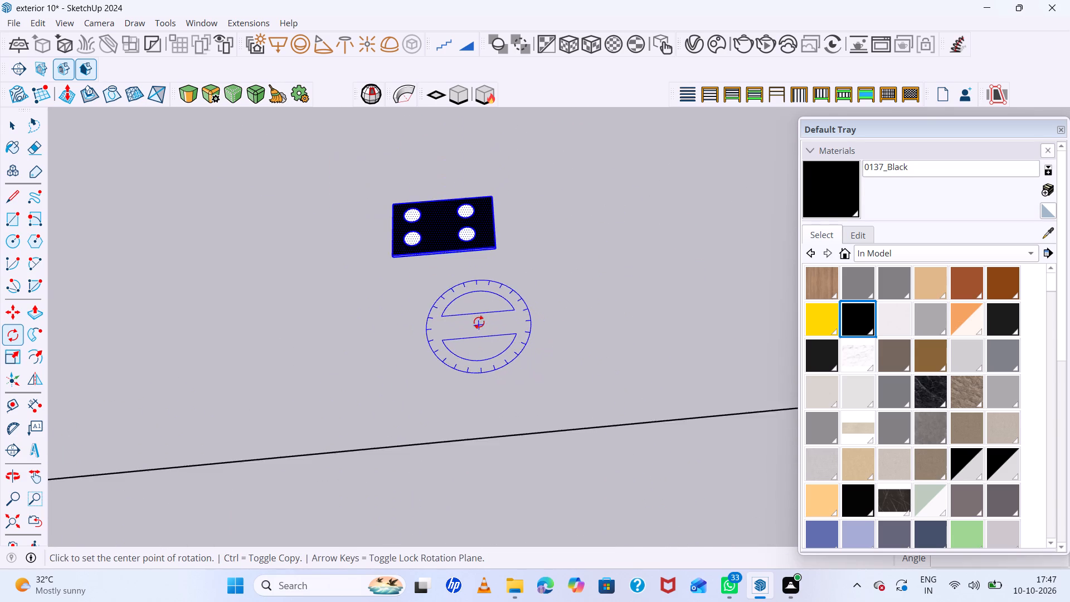
Rotate the cooktop slab 90 degrees on the ground plane around its front corner.
scroll(479, 322, down, 7)
scroll(490, 280, up, 9)
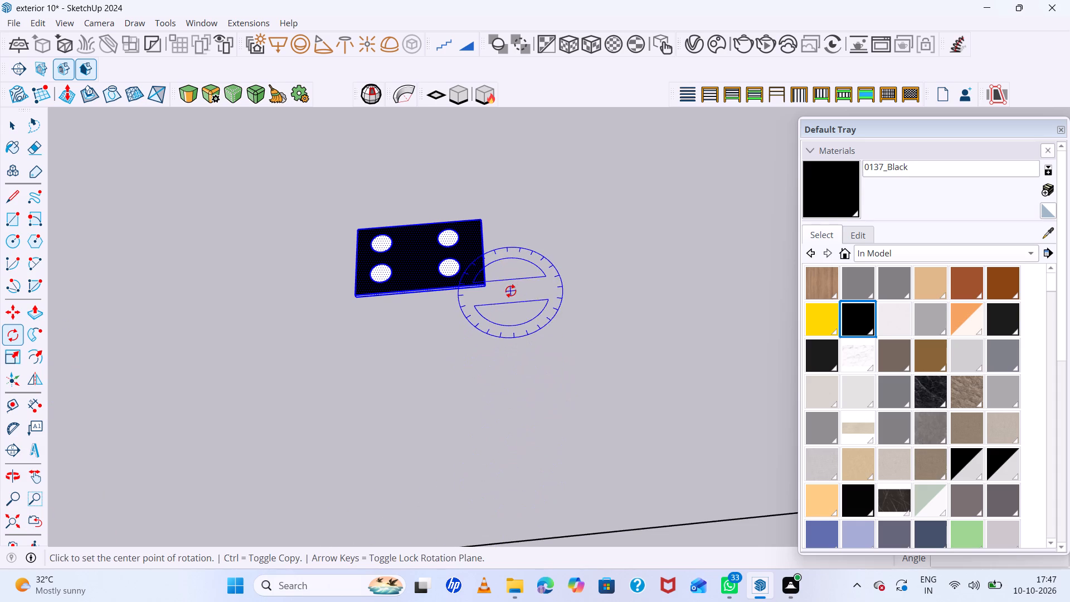
scroll(456, 250, up, 5)
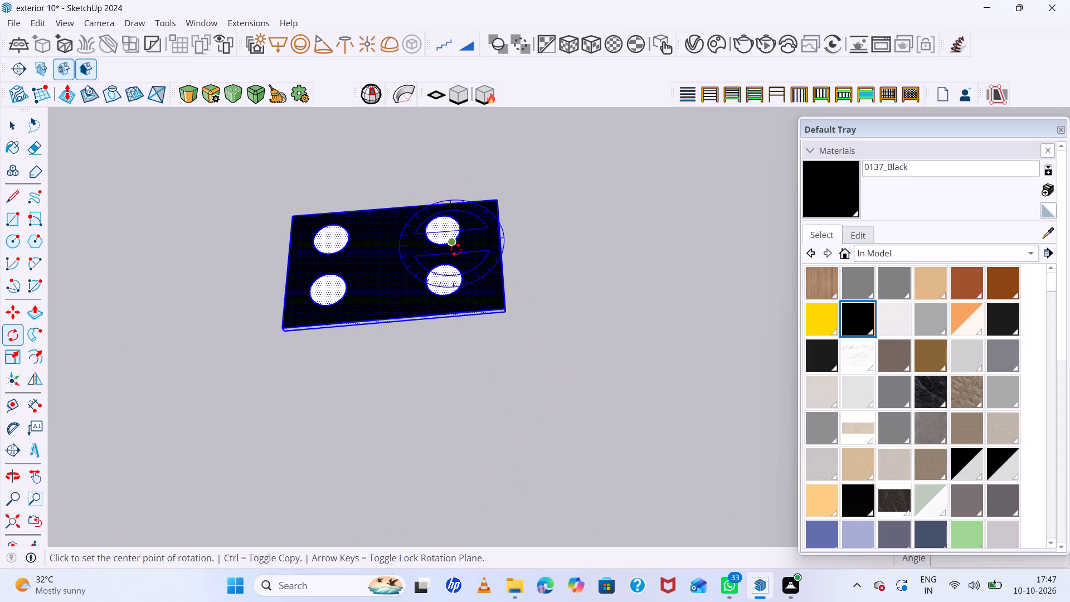
scroll(486, 268, up, 6)
scroll(518, 358, up, 5)
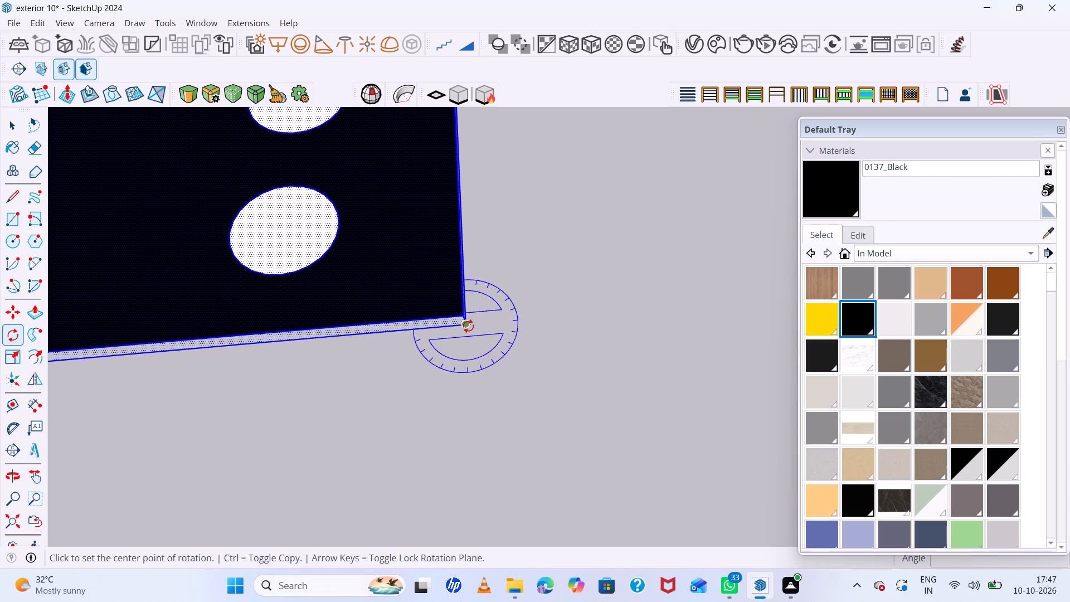
click(468, 326)
click(743, 314)
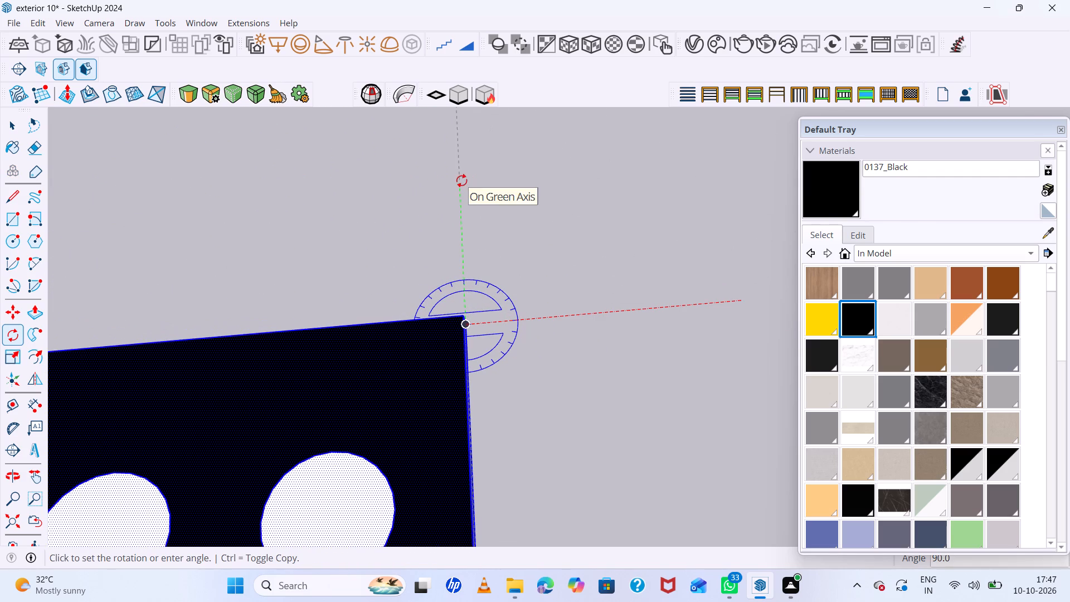
click(461, 181)
Rotate the slab another 90 degrees on the ground plane around its front corner.
scroll(484, 241, down, 19)
scroll(492, 257, up, 3)
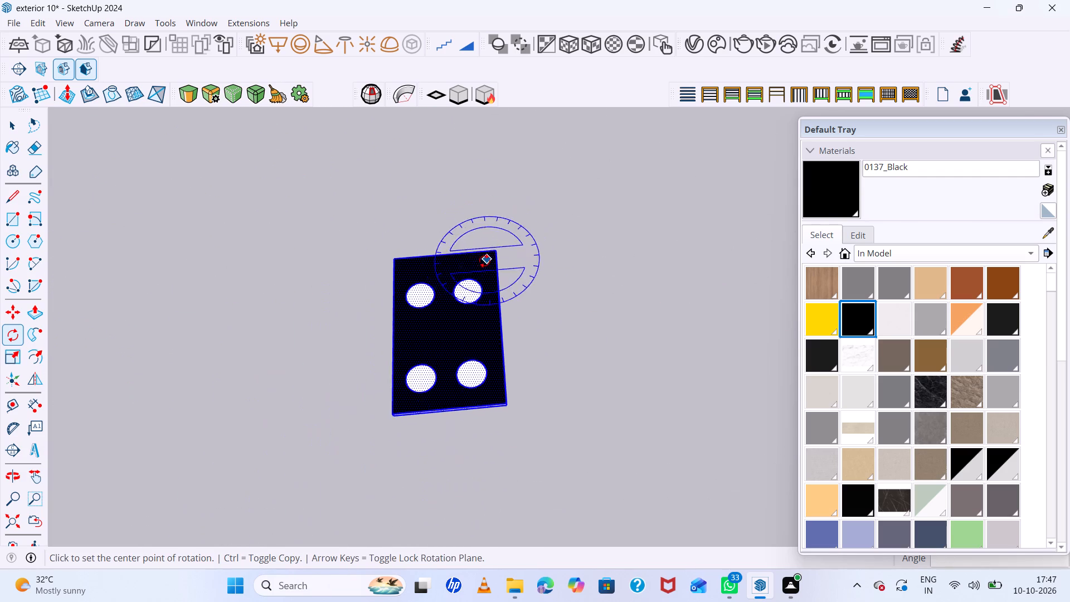
scroll(484, 261, up, 7)
scroll(555, 279, down, 6)
scroll(493, 417, up, 9)
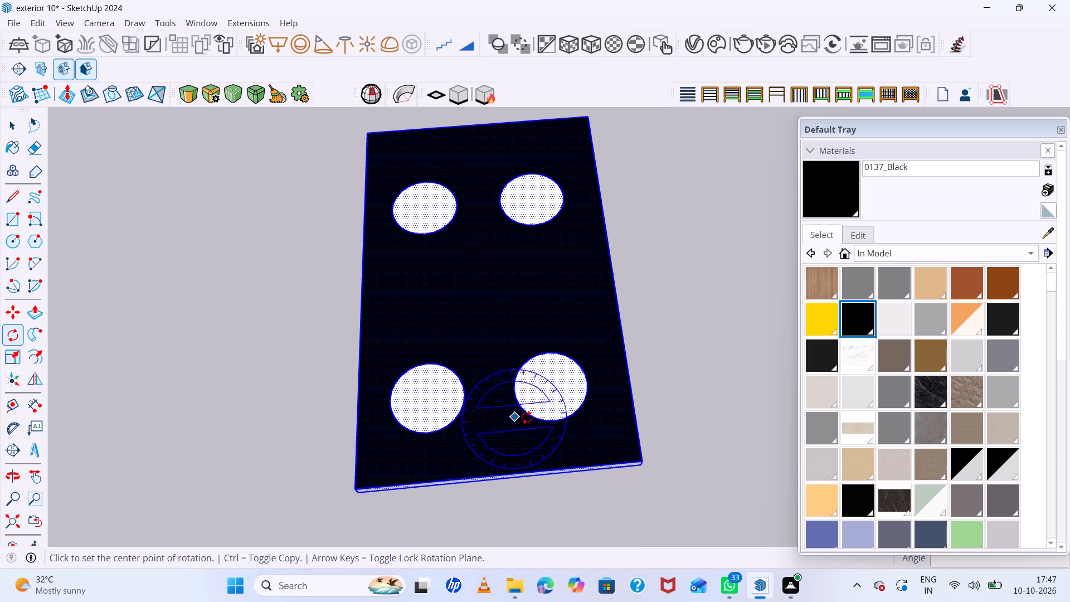
scroll(527, 417, up, 3)
scroll(481, 302, down, 15)
scroll(559, 370, up, 14)
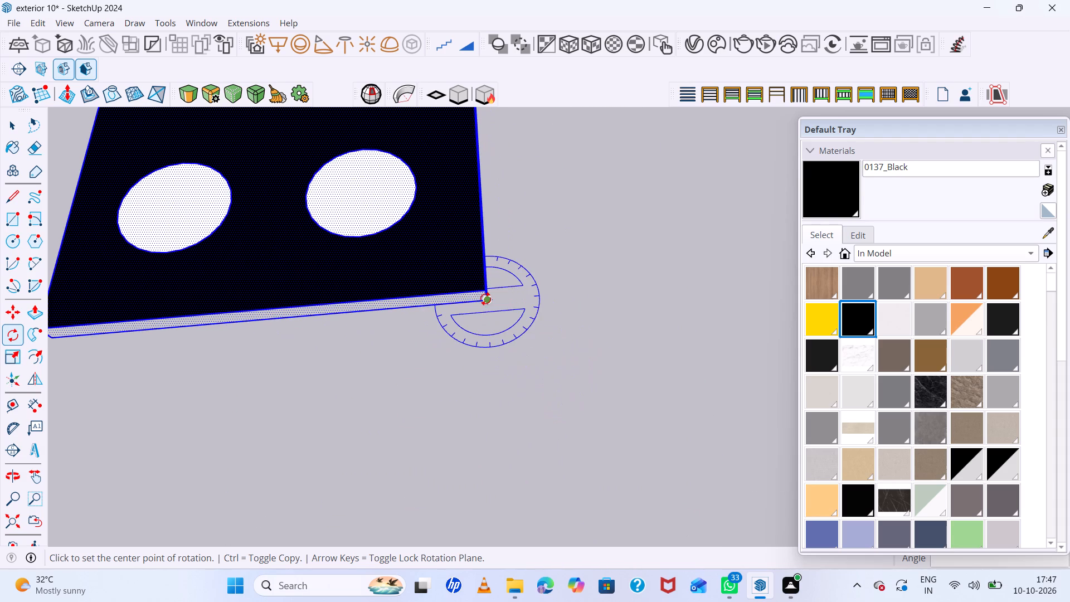
click(484, 298)
click(663, 294)
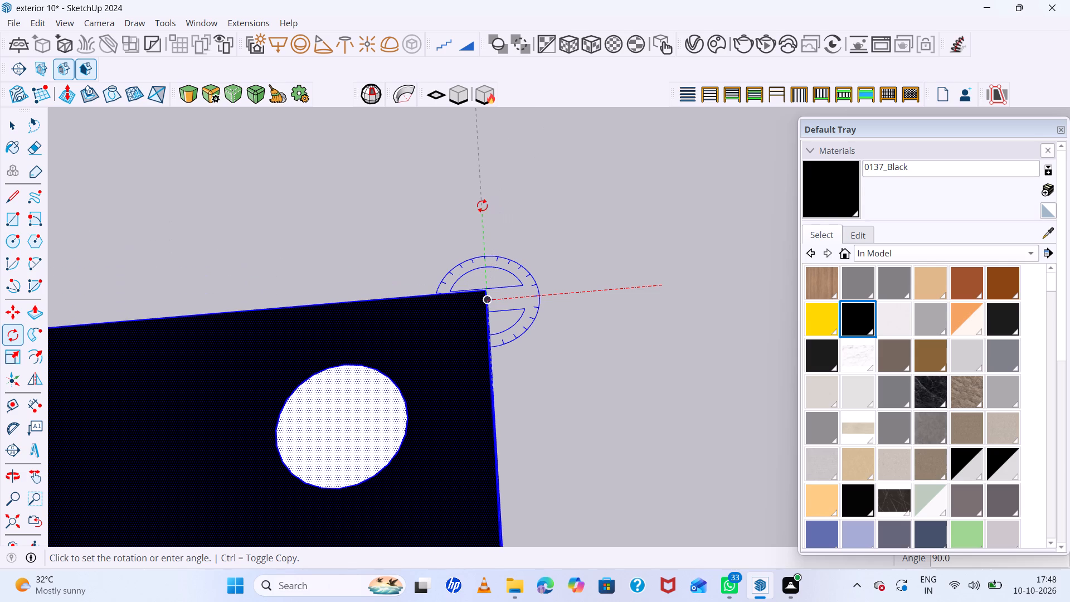
click(482, 206)
scroll(528, 213, down, 20)
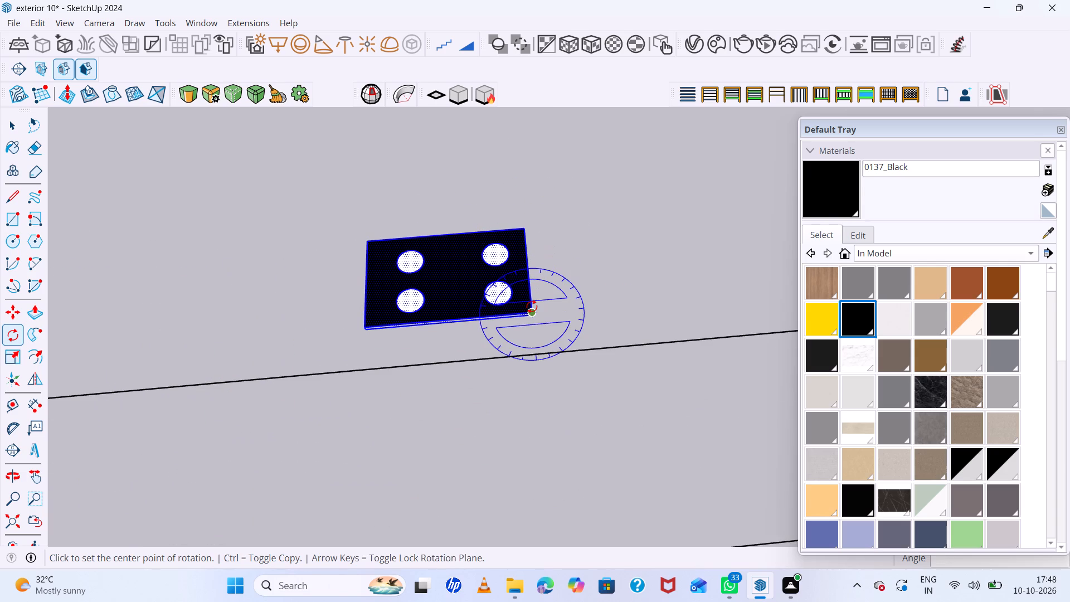
key(space)
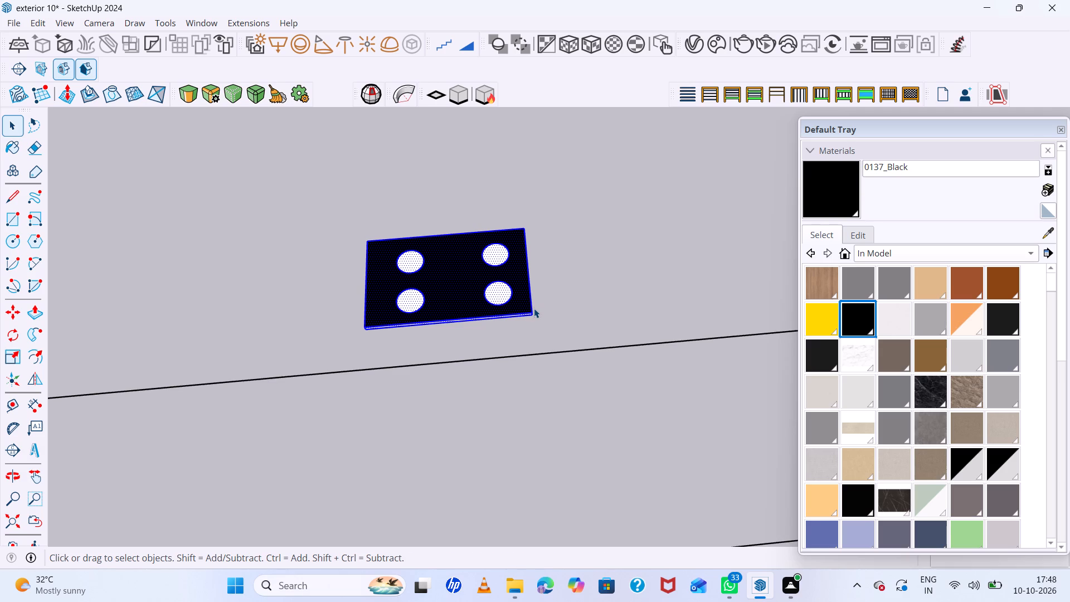
Move the cooktop by its lower front corner about 50' 7" onto the stove symbol's outer corner in the floor plan's kitchen.
key(m)
scroll(420, 322, up, 5)
scroll(352, 346, up, 8)
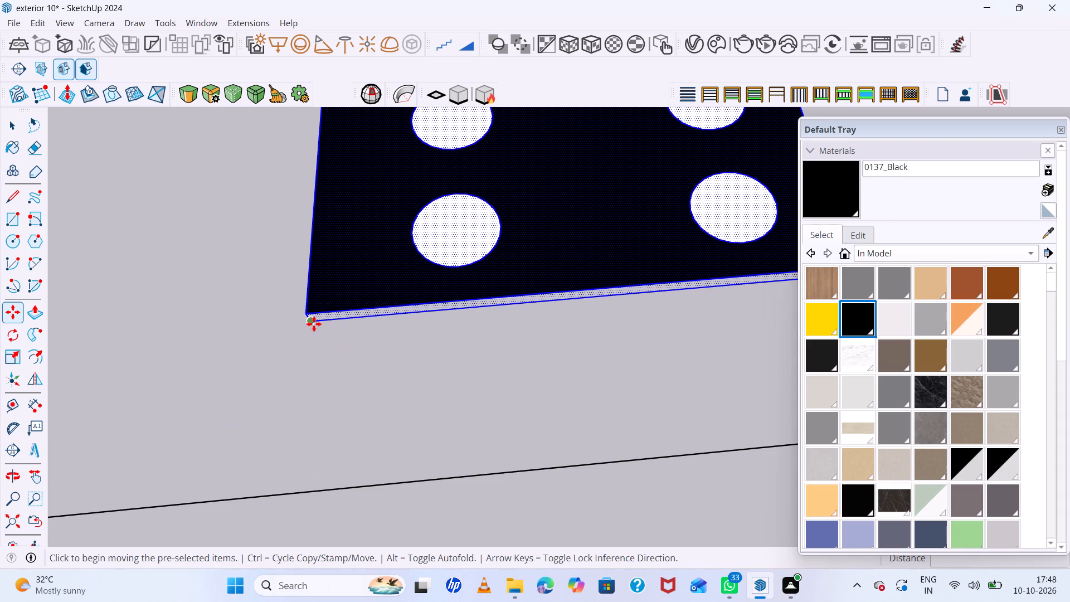
click(313, 324)
scroll(600, 314, down, 14)
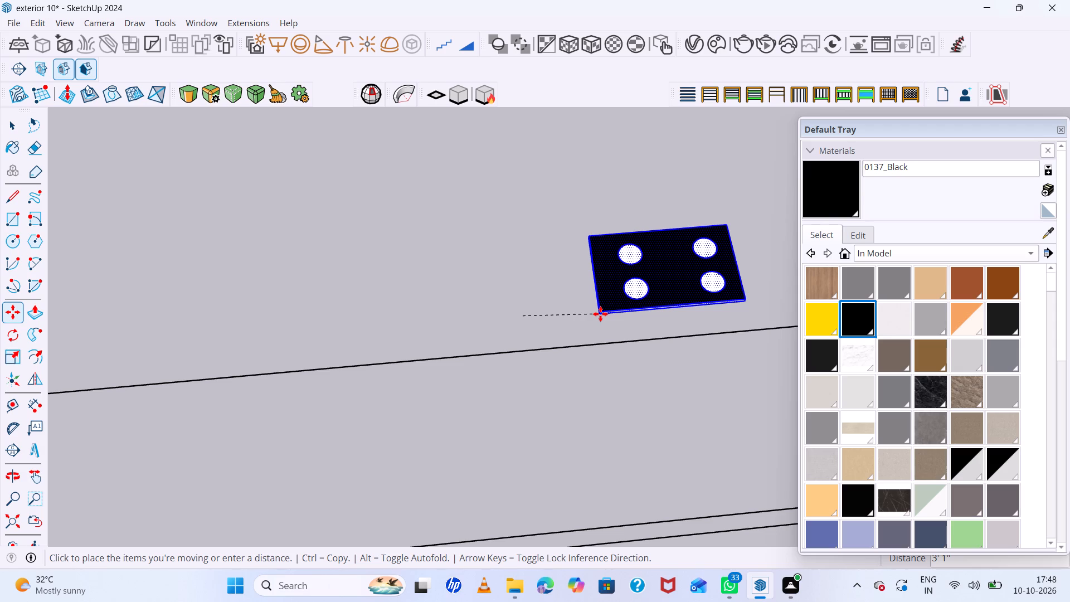
scroll(600, 314, down, 6)
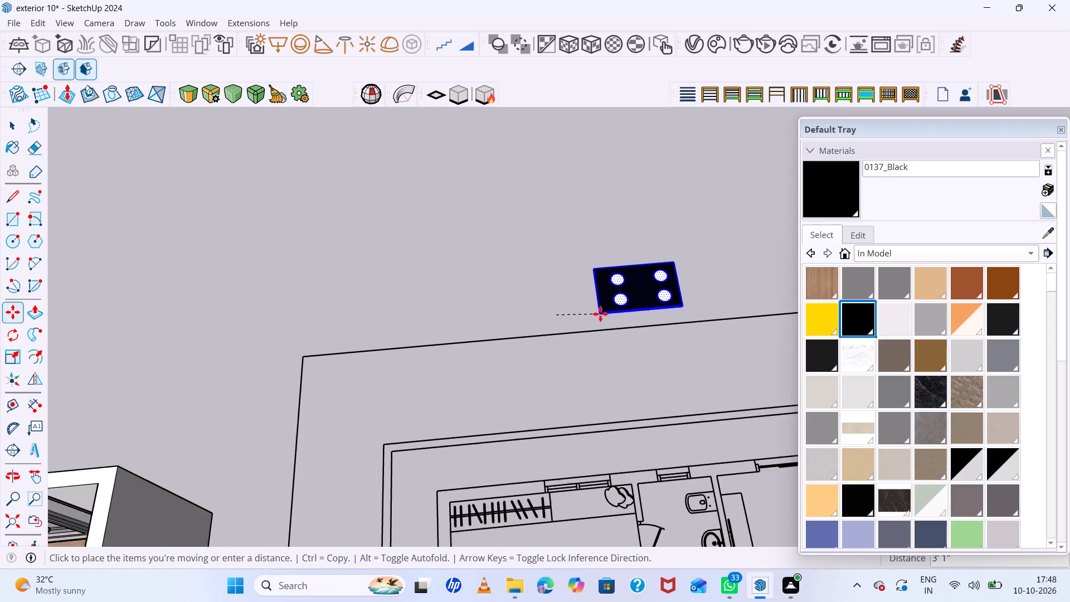
scroll(602, 314, down, 14)
scroll(605, 300, down, 11)
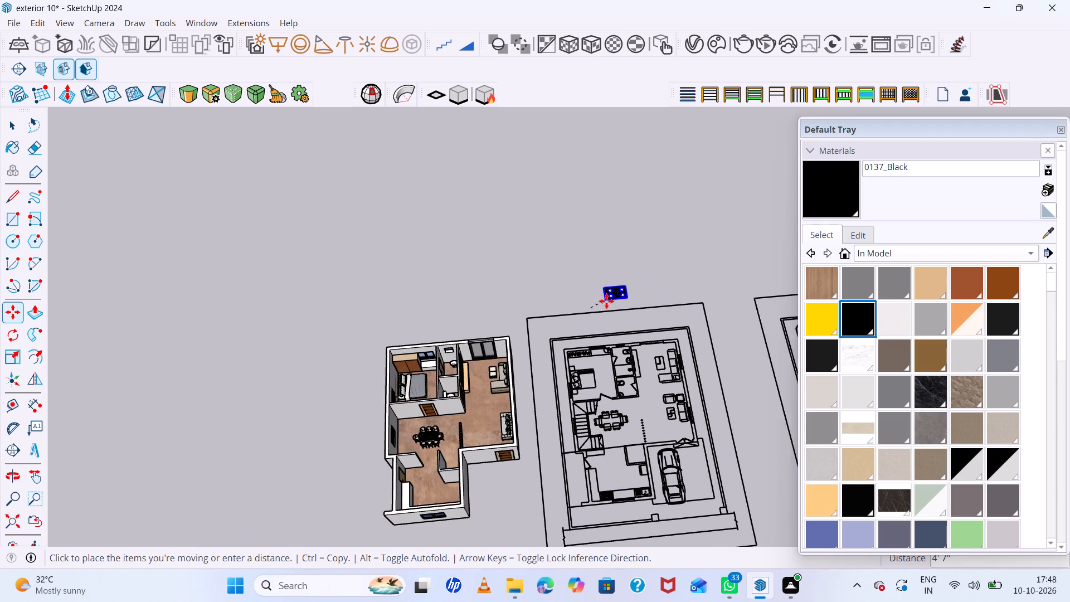
scroll(630, 488, up, 13)
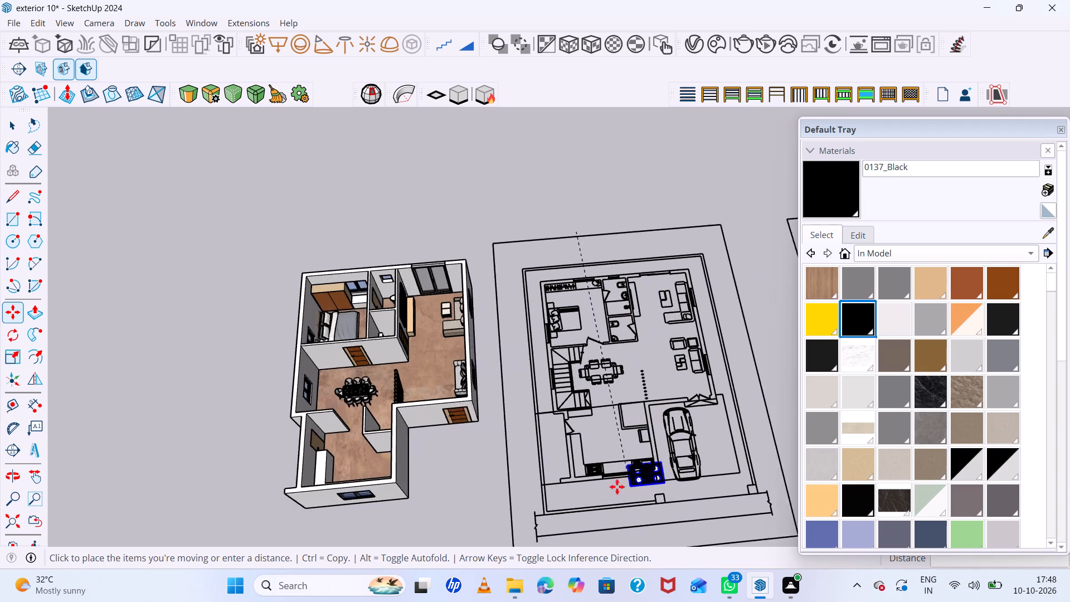
scroll(617, 487, up, 18)
scroll(588, 480, up, 15)
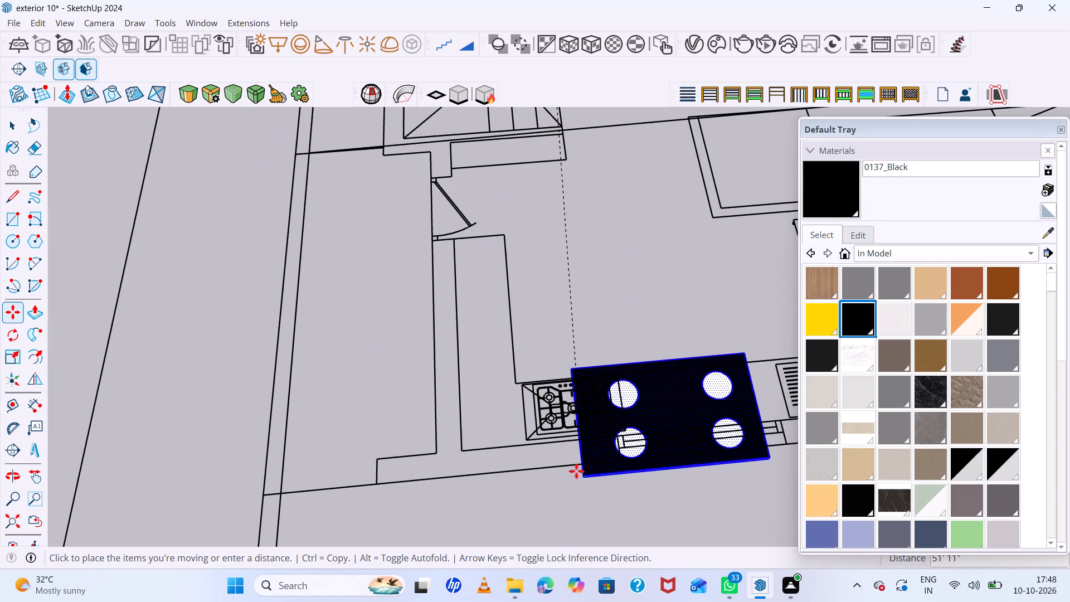
click(527, 439)
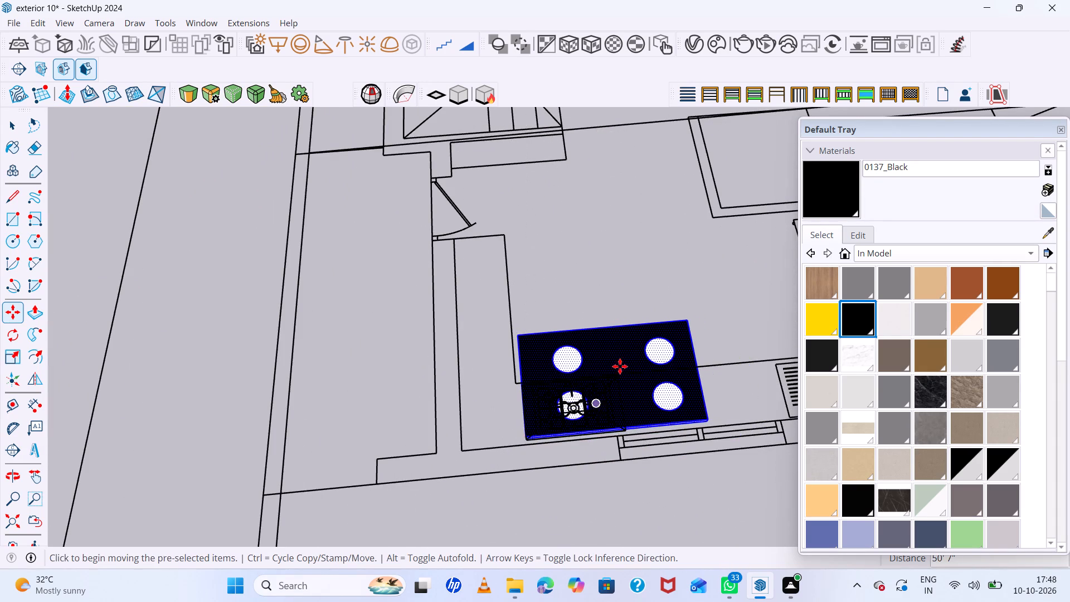
Move the cooktop about 3' 2" by its other front corner to the stove symbol's corner near the window.
scroll(622, 361, up, 6)
scroll(581, 338, down, 8)
scroll(597, 343, up, 13)
middle_drag(665, 352, 661, 342)
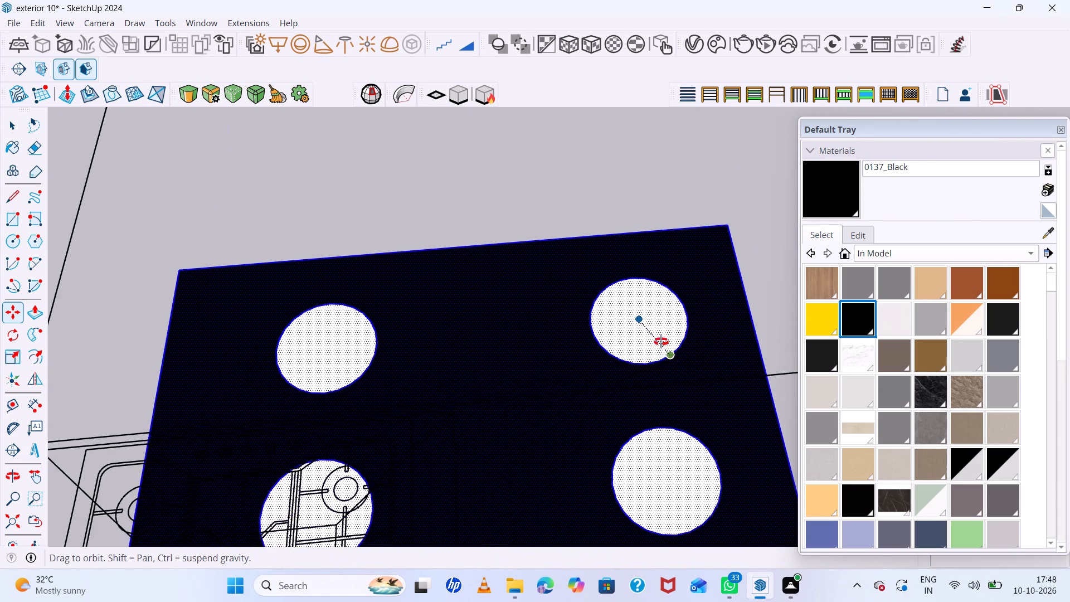
middle_drag(661, 342, 624, 240)
middle_click(623, 239)
scroll(385, 230, up, 1)
scroll(380, 232, down, 15)
scroll(461, 312, up, 6)
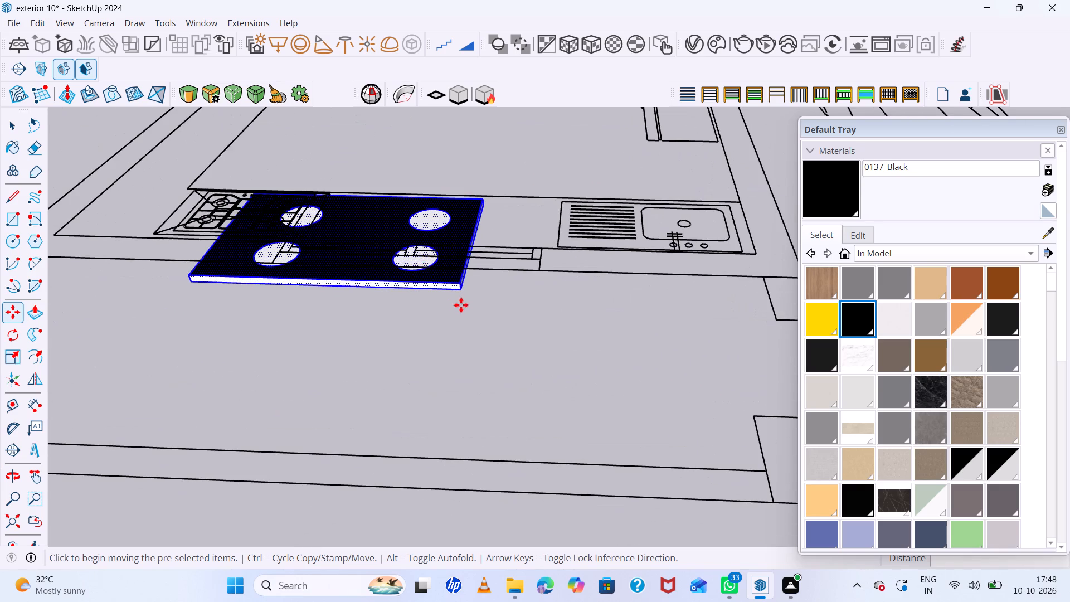
click(457, 292)
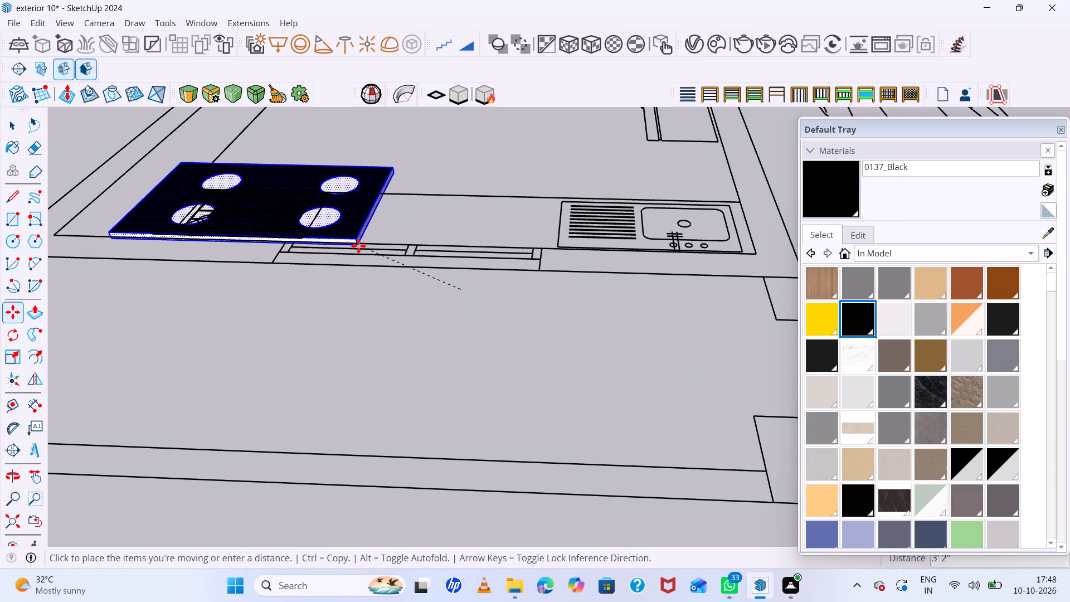
double_click(358, 246)
Shift the cooktop about 1' 1" by its front corner, aligning it over the stove symbol at the wall side of the counter.
scroll(534, 207, down, 12)
scroll(425, 211, up, 12)
middle_drag(490, 219, 509, 267)
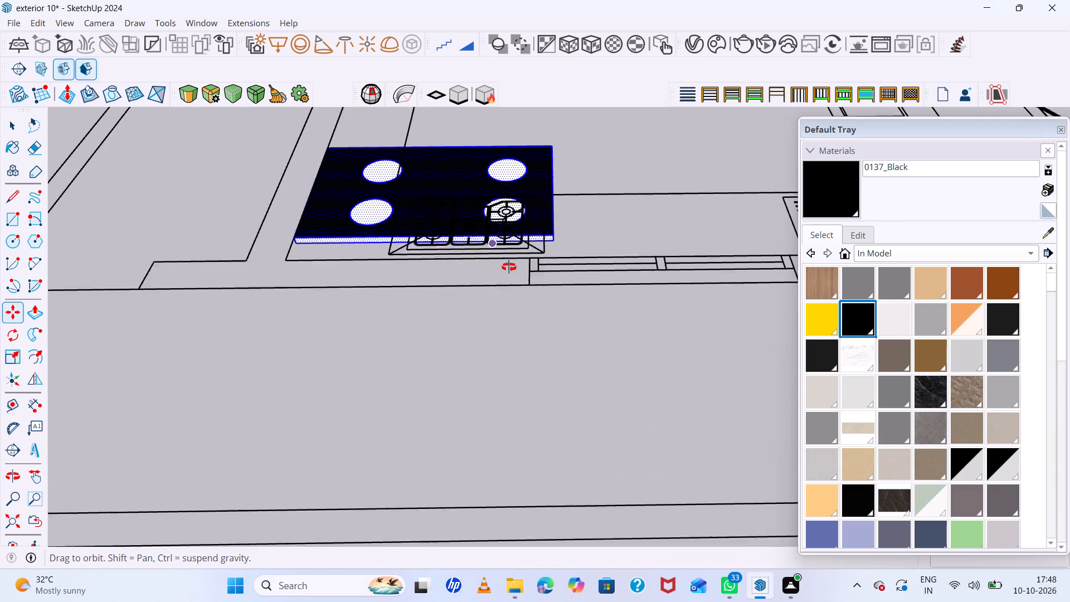
middle_drag(509, 267, 509, 272)
scroll(528, 199, up, 12)
scroll(560, 211, down, 1)
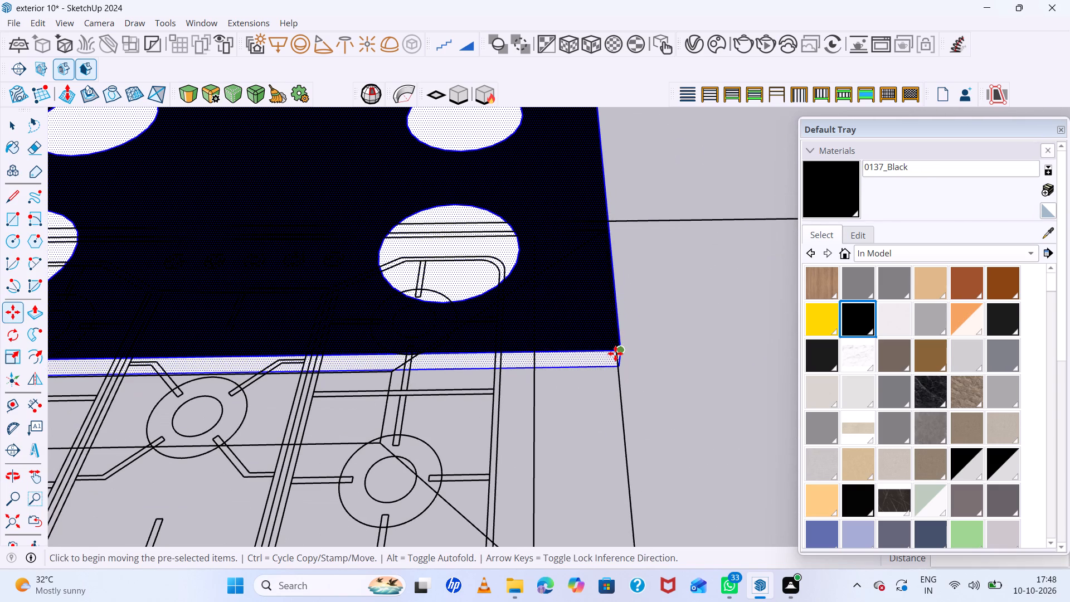
click(615, 353)
scroll(600, 298, down, 12)
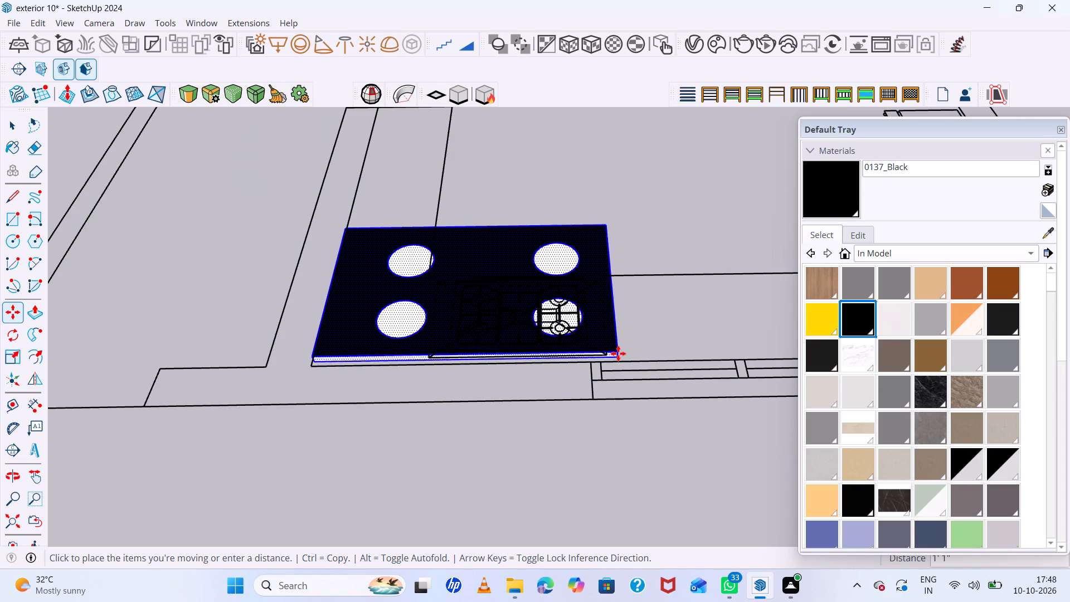
click(614, 354)
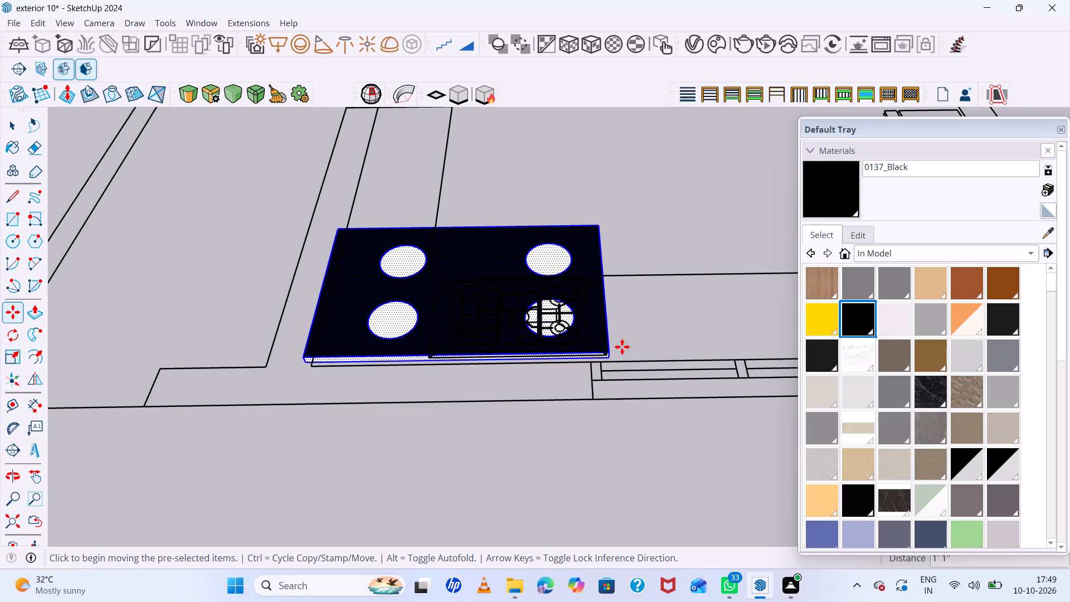
Scale the cooktop slab along the red axis to about 0.68 from its far end, shortening its length.
key(s)
scroll(499, 325, up, 5)
middle_drag(368, 287, 378, 284)
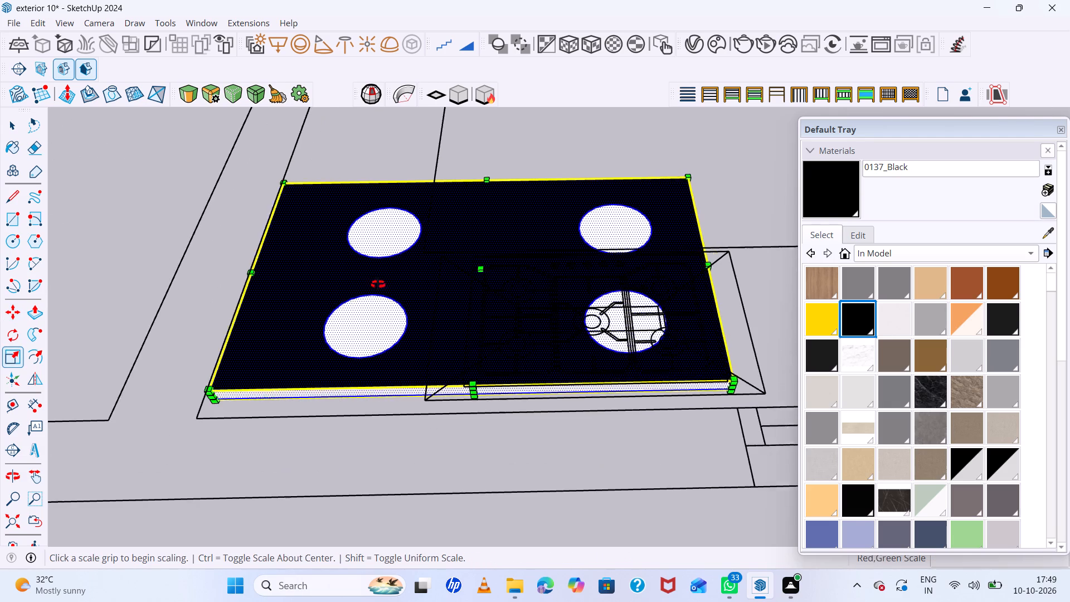
middle_drag(378, 284, 479, 248)
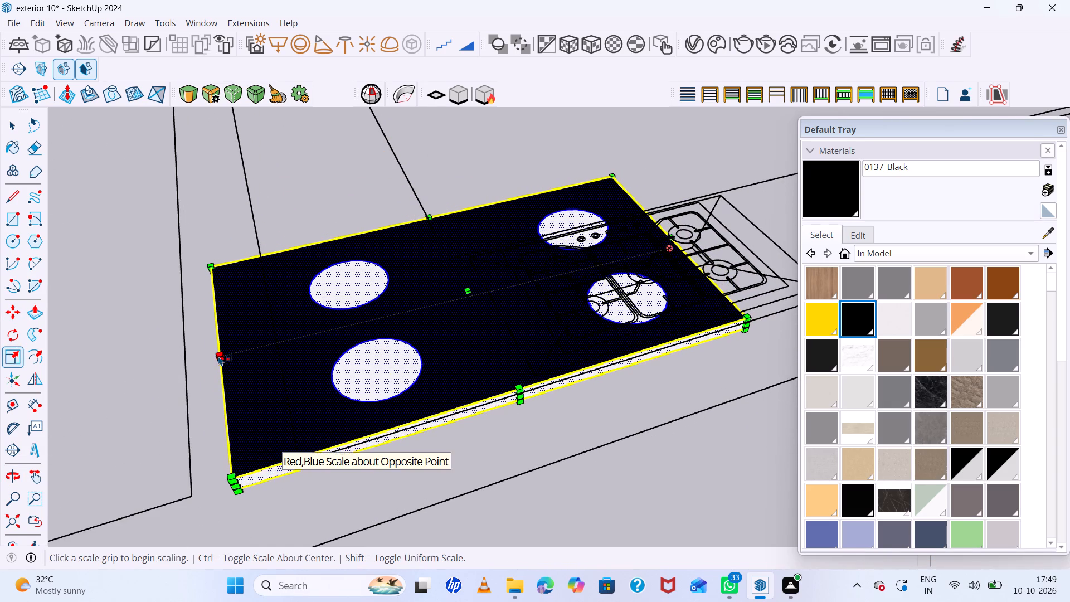
scroll(218, 360, up, 5)
middle_drag(218, 366, 333, 294)
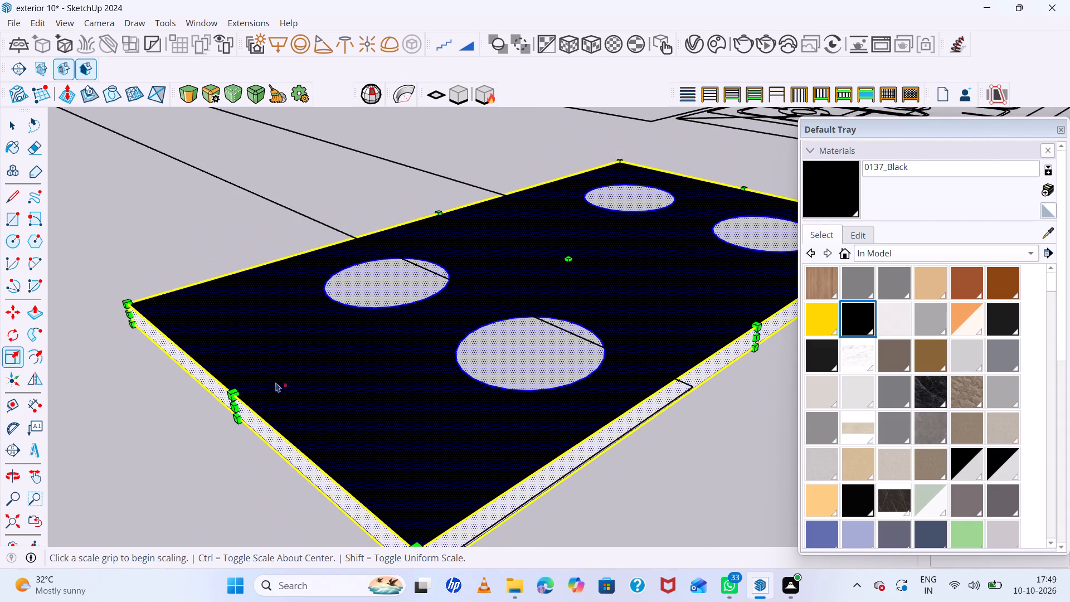
click(237, 408)
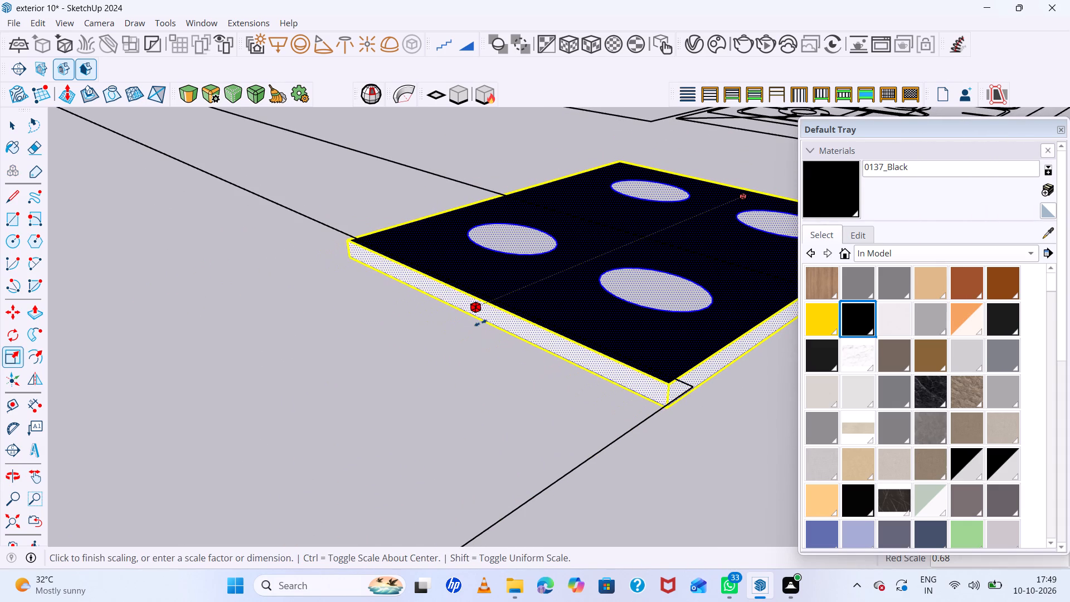
click(480, 323)
Scale the cooktop slab along the green axis to about 0.75 from its wall side, reducing its depth.
scroll(447, 324, down, 12)
middle_drag(558, 348, 535, 416)
scroll(587, 330, up, 7)
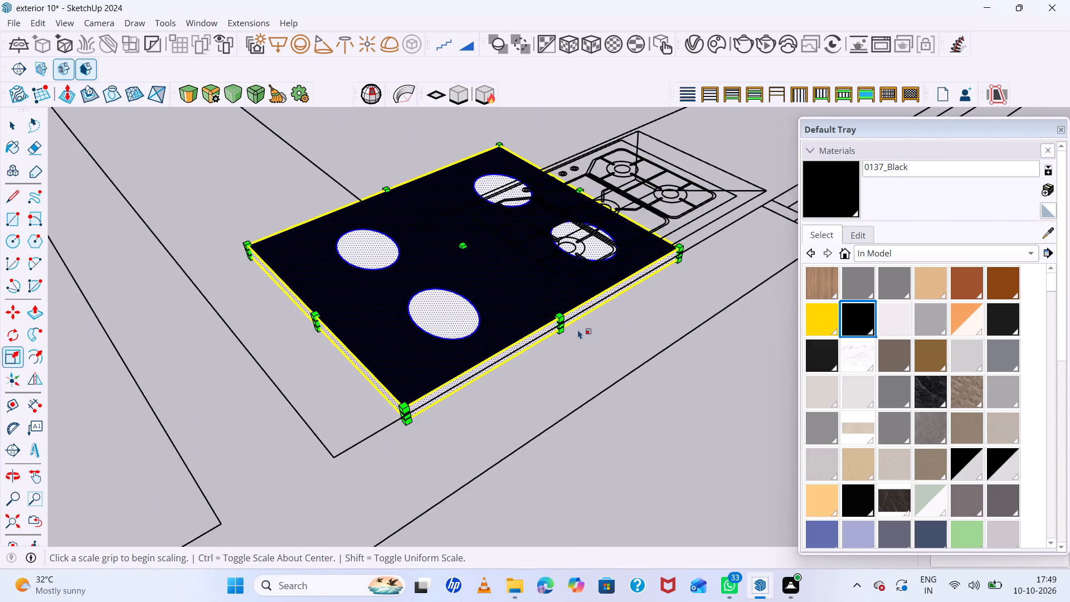
scroll(578, 329, up, 5)
click(548, 322)
click(459, 272)
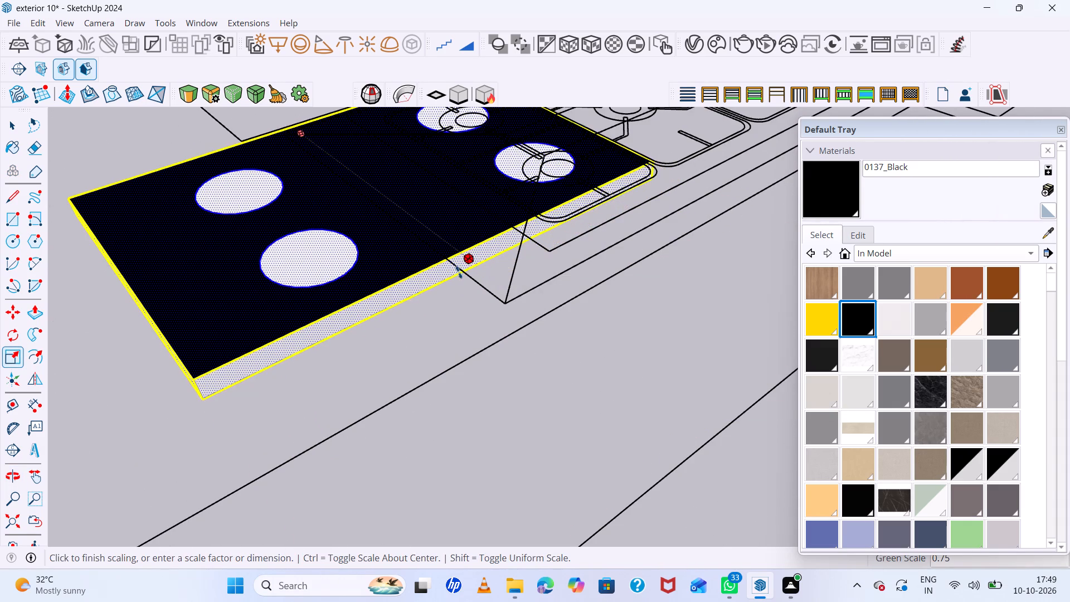
Move the resized cooktop about 2' 8" by its lower front corner onto the stove symbol's outer corner beside the window.
scroll(401, 305, down, 14)
scroll(450, 322, up, 1)
middle_drag(450, 321, 381, 396)
scroll(489, 242, up, 11)
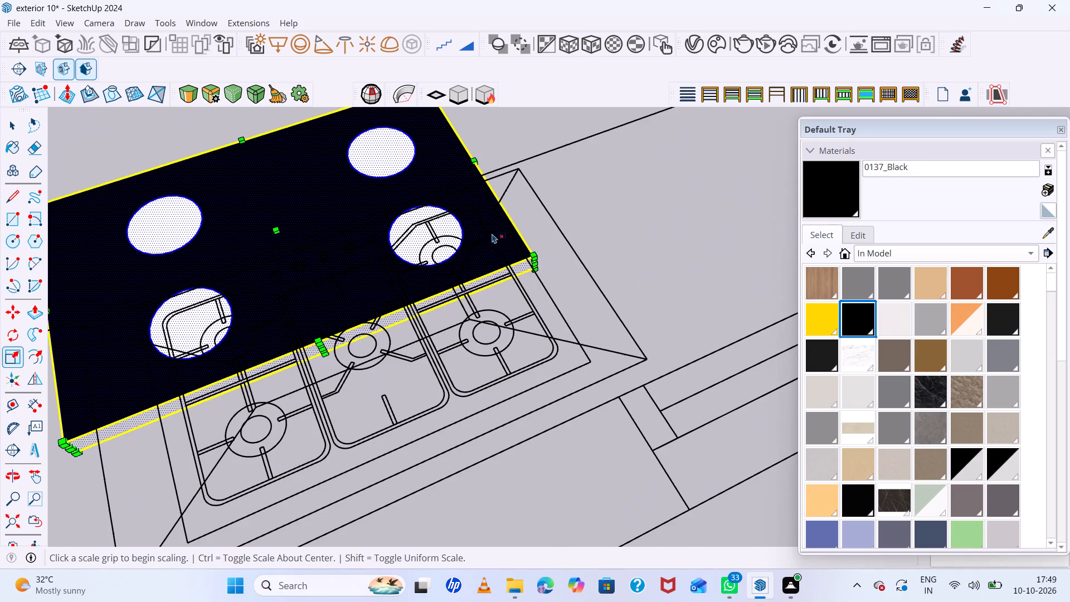
key(m)
scroll(545, 274, up, 6)
click(528, 264)
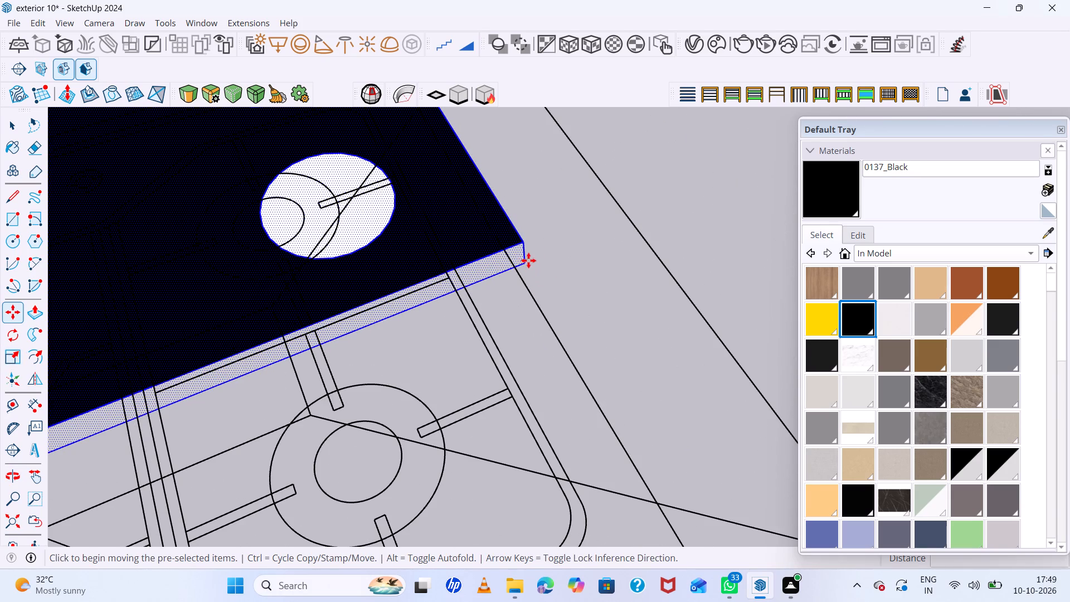
scroll(562, 222, down, 16)
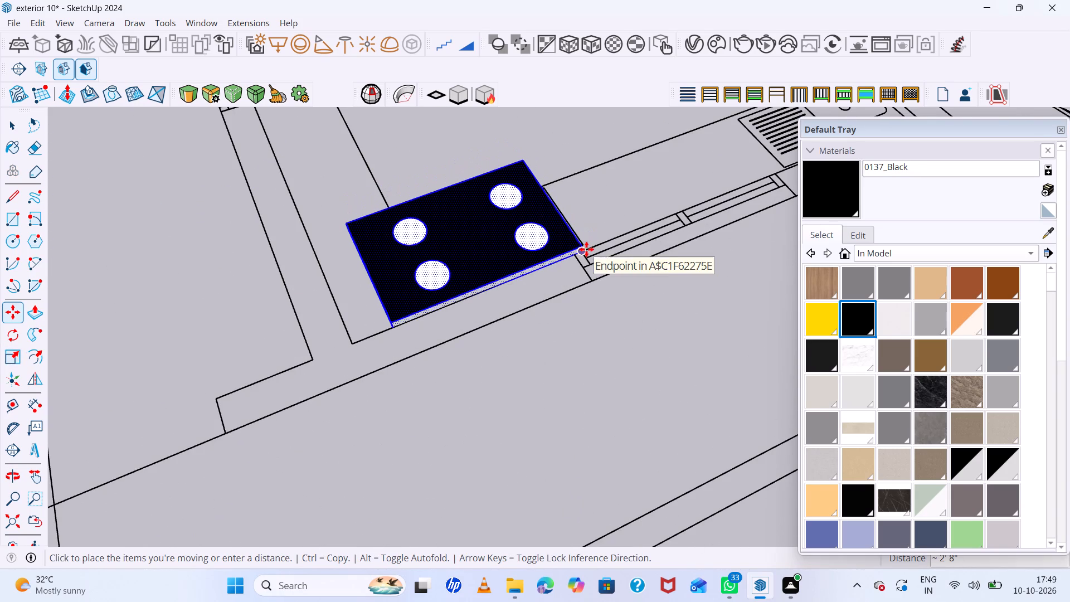
click(587, 247)
scroll(587, 247, up, 11)
middle_drag(571, 231, 562, 209)
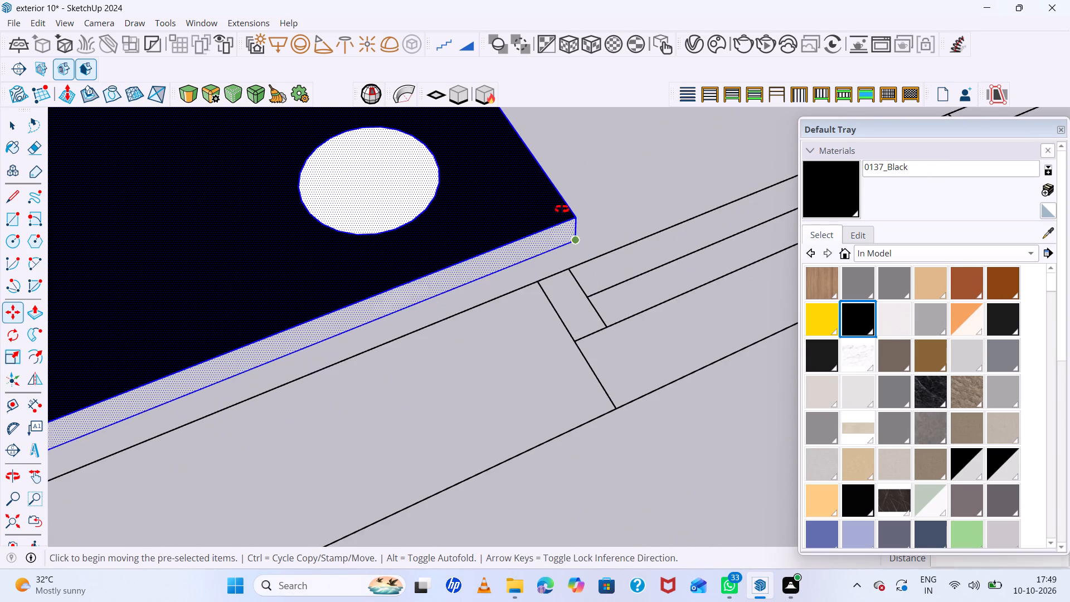
Scale the cooktop slab along the red axis to about 0.71, fitting its extent to the stove symbol on the plan.
middle_drag(562, 209, 555, 189)
scroll(561, 231, up, 7)
scroll(635, 227, down, 16)
scroll(455, 242, up, 6)
middle_drag(455, 242, 455, 242)
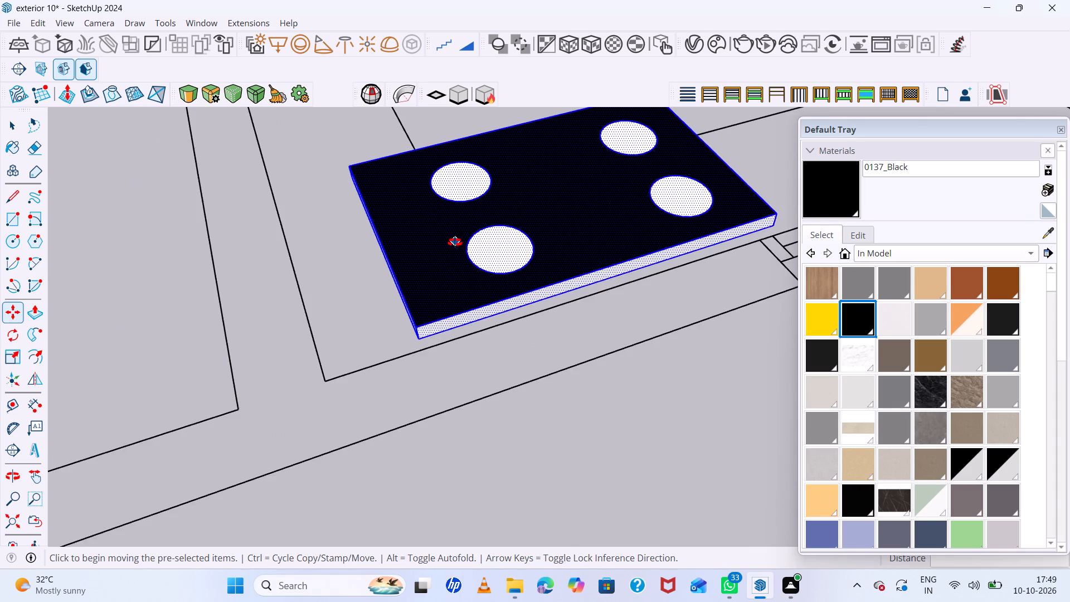
middle_drag(455, 242, 481, 210)
key(d)
scroll(421, 263, up, 6)
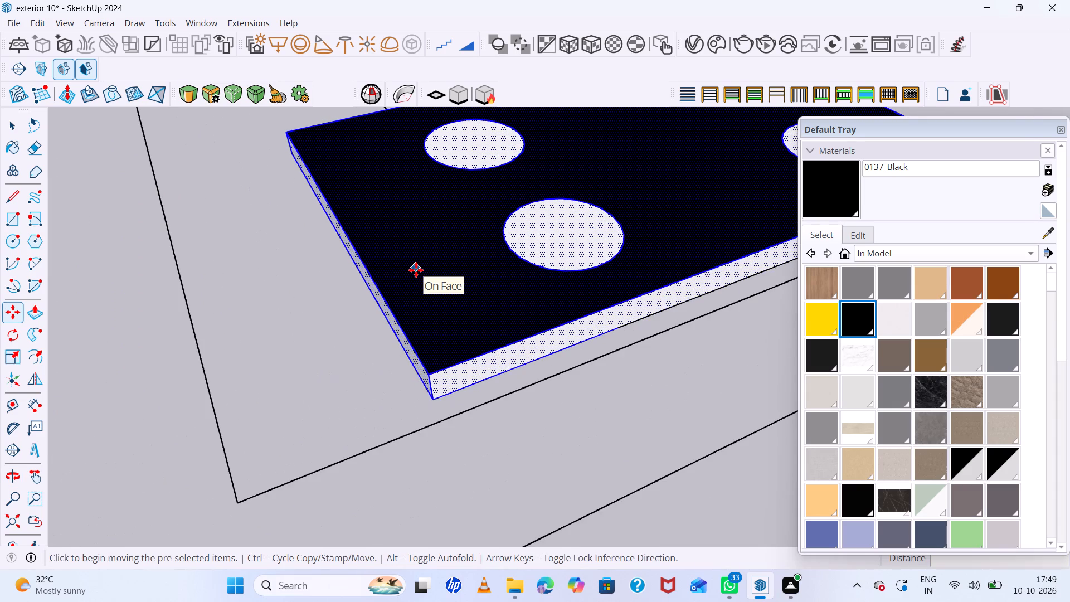
key(s)
scroll(362, 278, up, 4)
click(333, 221)
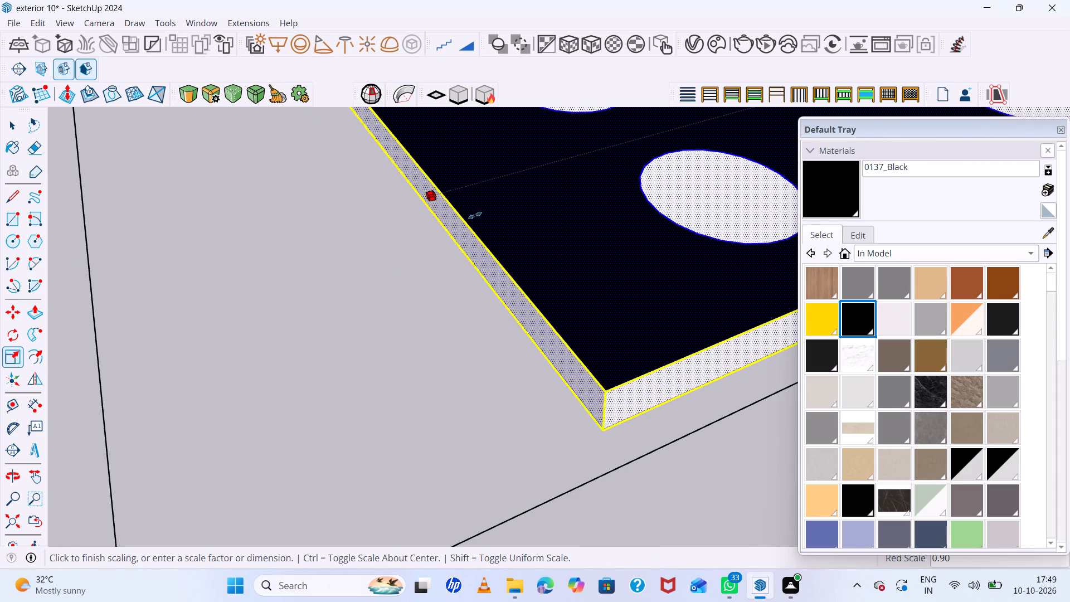
scroll(477, 213, down, 6)
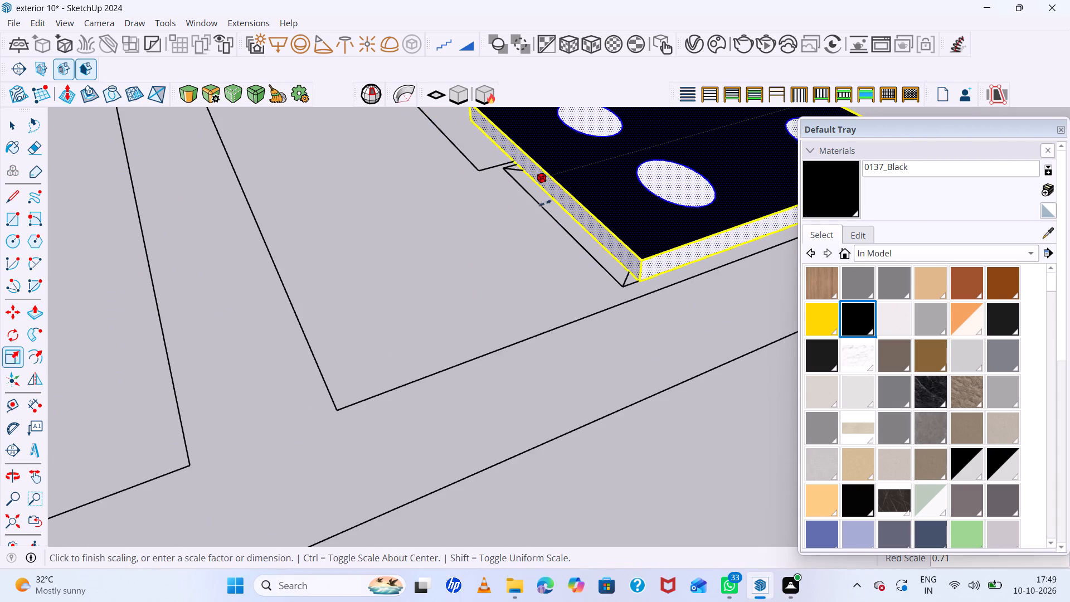
click(536, 207)
Scale the cooktop slab along the green axis from its side nearest the kitchen corner, pulling that side inward.
scroll(484, 269, down, 16)
scroll(566, 258, up, 1)
middle_drag(566, 258, 551, 318)
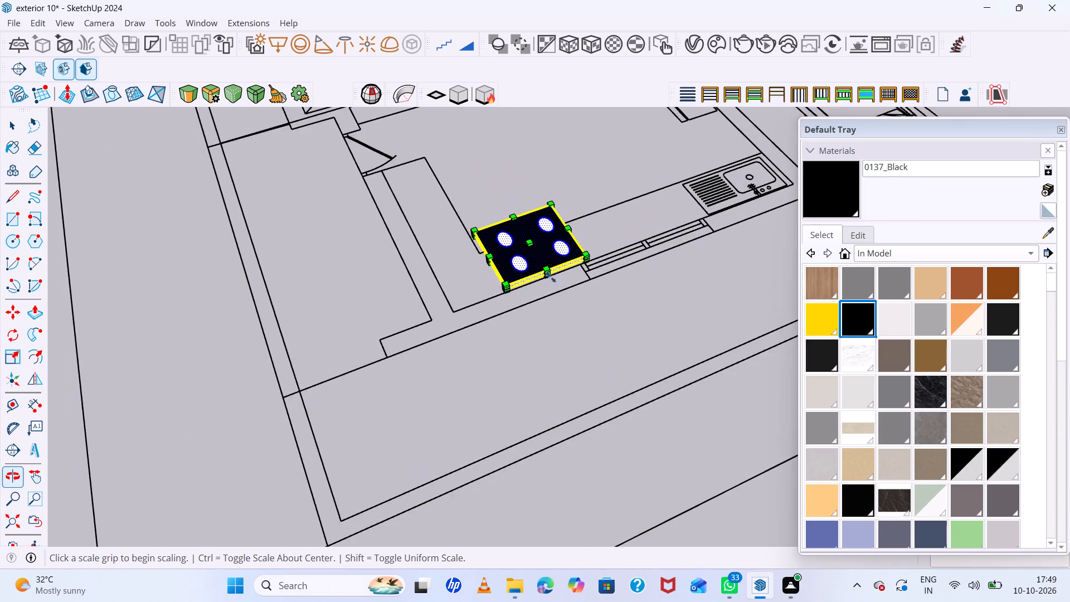
scroll(515, 211, up, 11)
middle_drag(514, 253, 656, 206)
middle_click(656, 206)
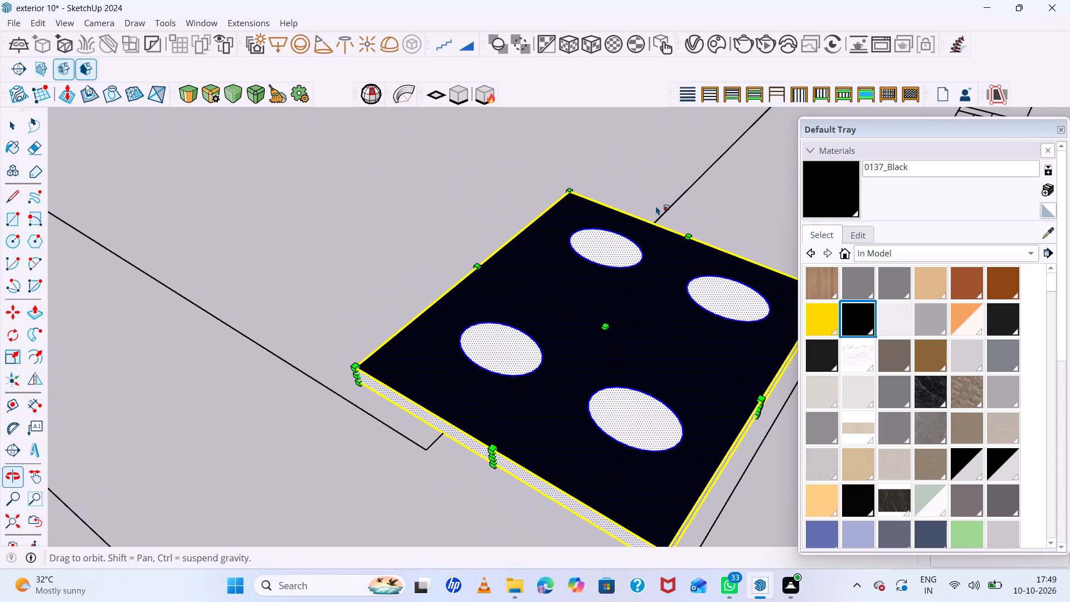
scroll(625, 240, up, 6)
middle_drag(558, 267, 740, 159)
scroll(529, 219, down, 11)
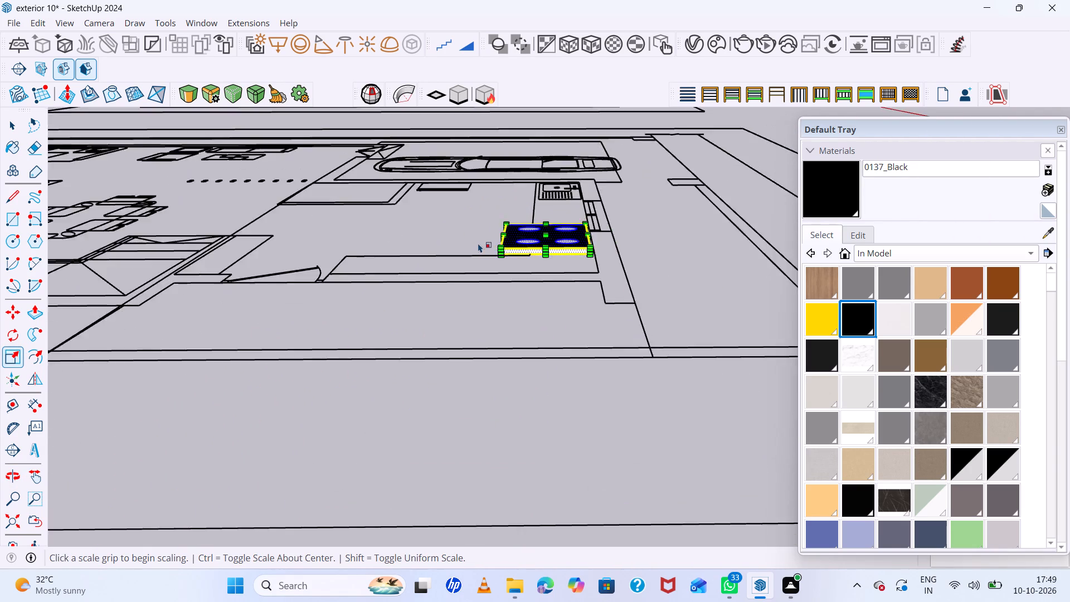
scroll(478, 243, up, 12)
click(668, 211)
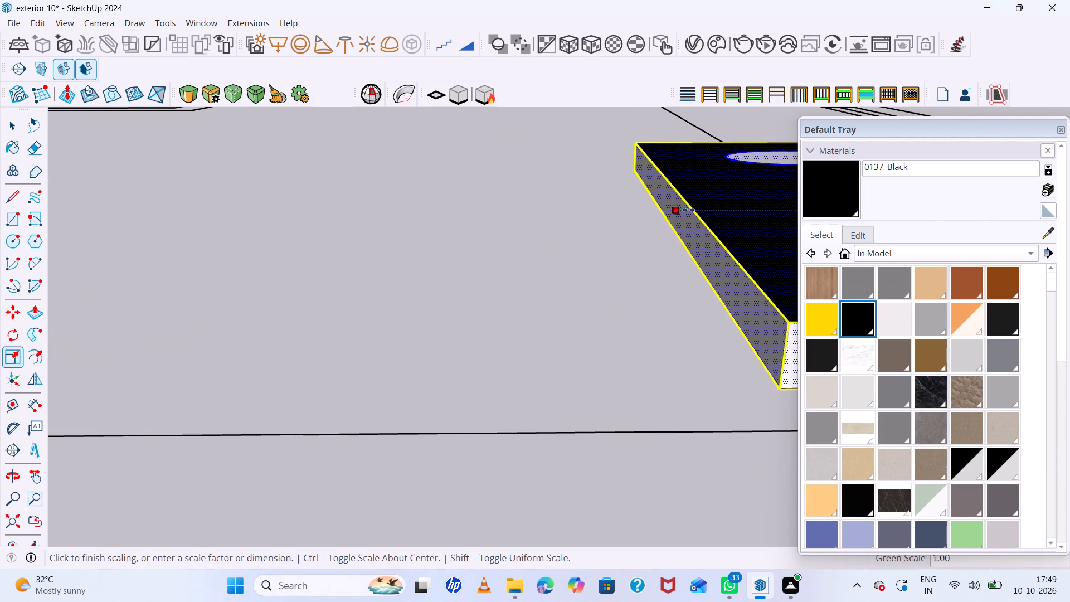
click(781, 181)
Scale the cooktop slab further along the green axis to about 0.81, bringing its side onto the stove symbol's edge.
scroll(565, 212, down, 4)
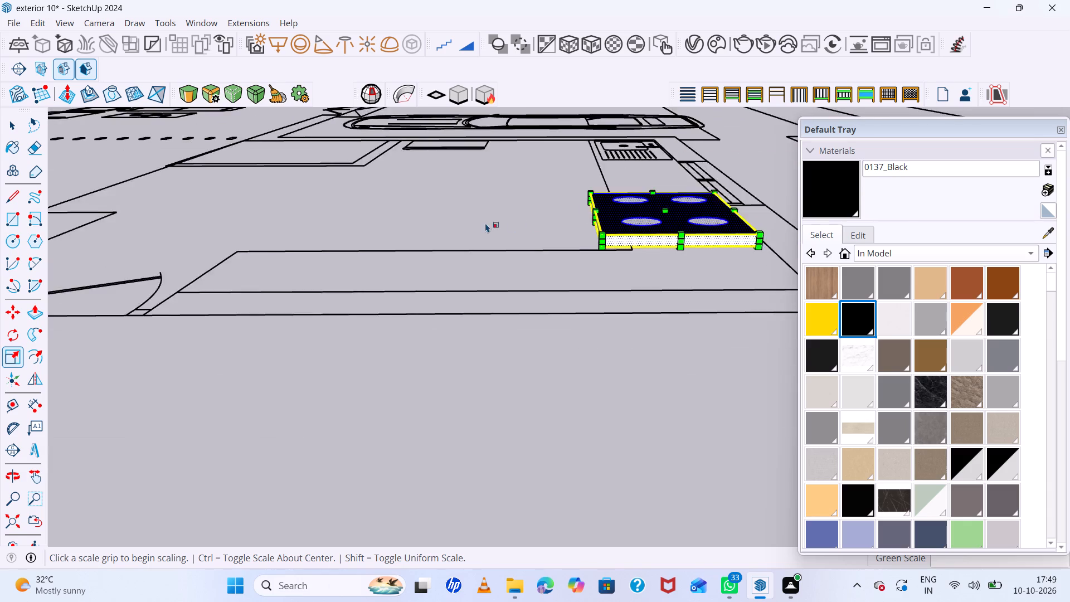
scroll(485, 223, down, 9)
scroll(556, 220, up, 11)
middle_drag(556, 220, 663, 203)
scroll(417, 241, up, 5)
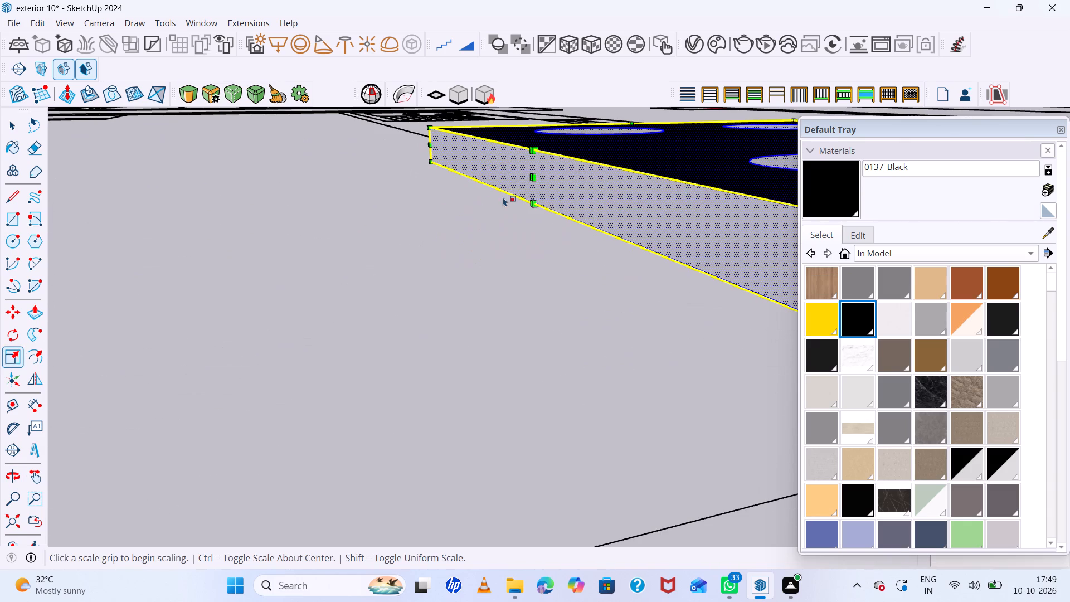
click(538, 172)
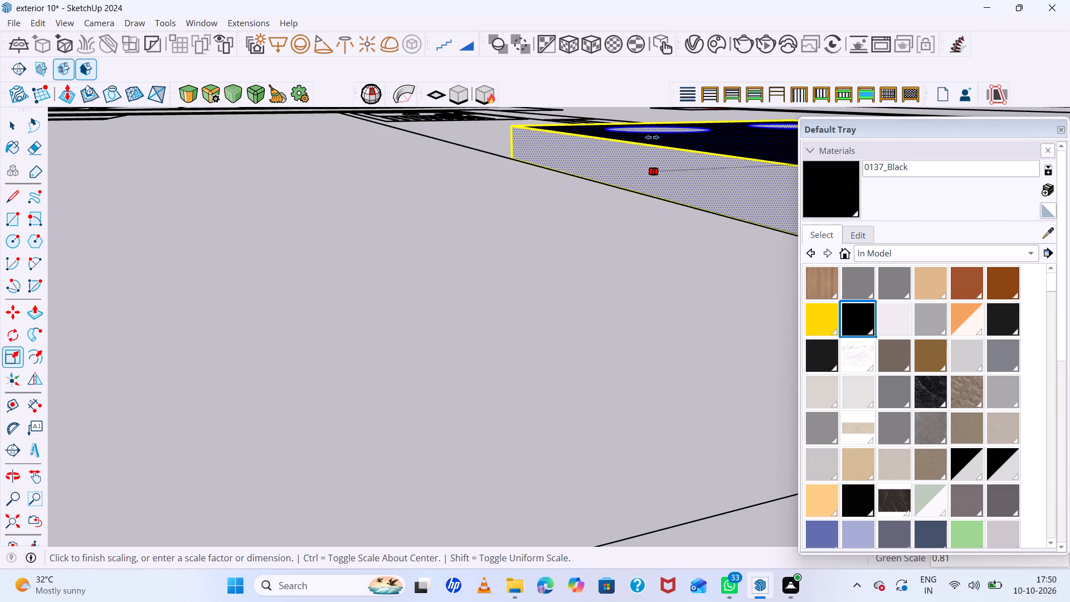
click(643, 144)
click(636, 171)
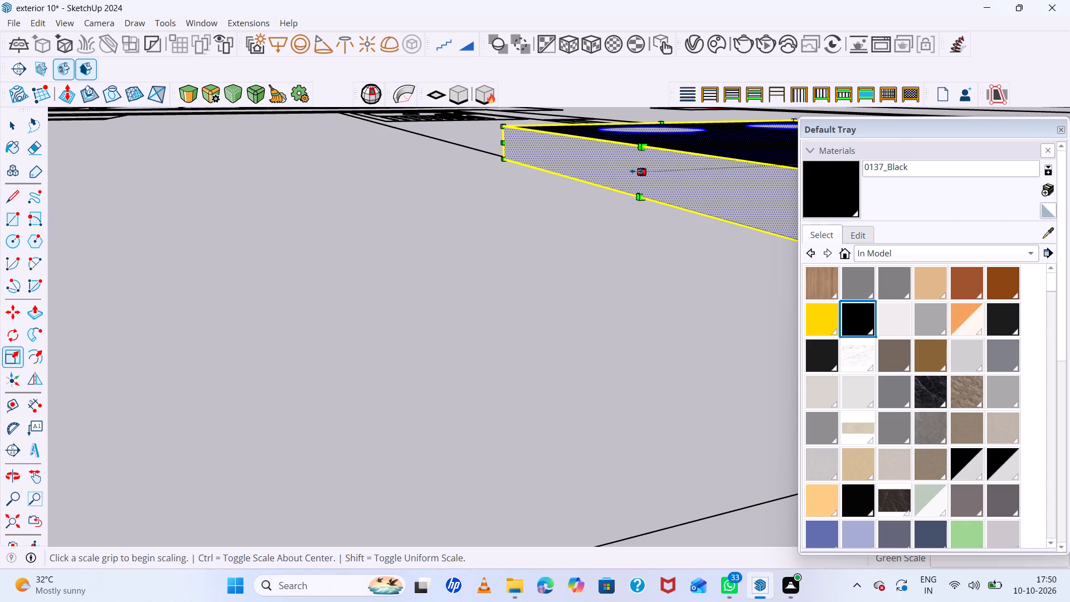
click(658, 164)
scroll(498, 207, down, 14)
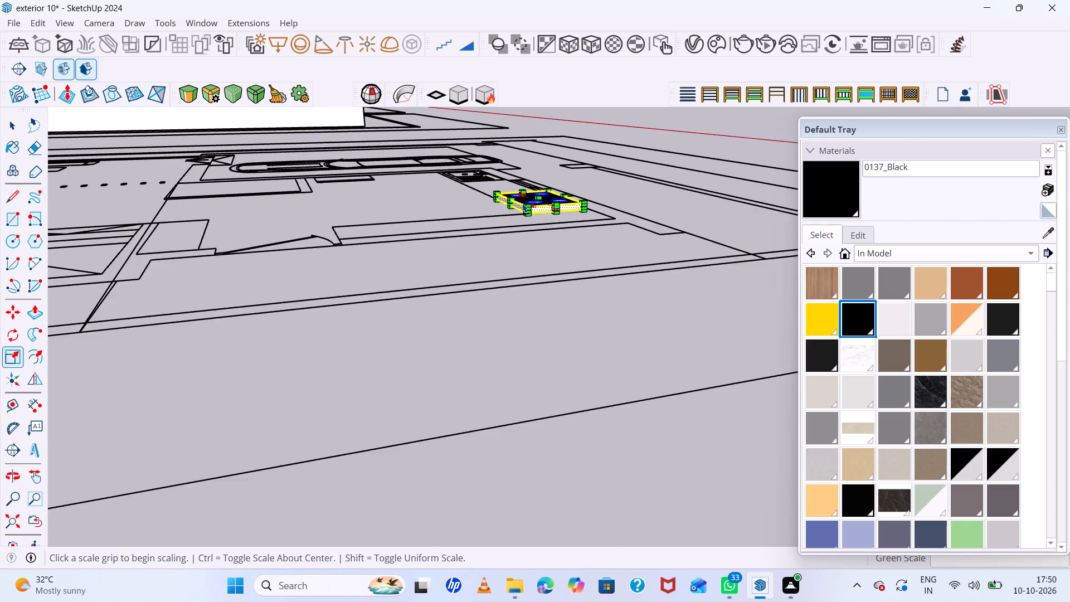
Move the cooktop about 40' 3" from the plan's inner kitchen corner to the matching countertop corner in the 3D house, and deselect it.
middle_drag(521, 213, 510, 308)
scroll(581, 247, up, 12)
middle_drag(586, 237, 398, 266)
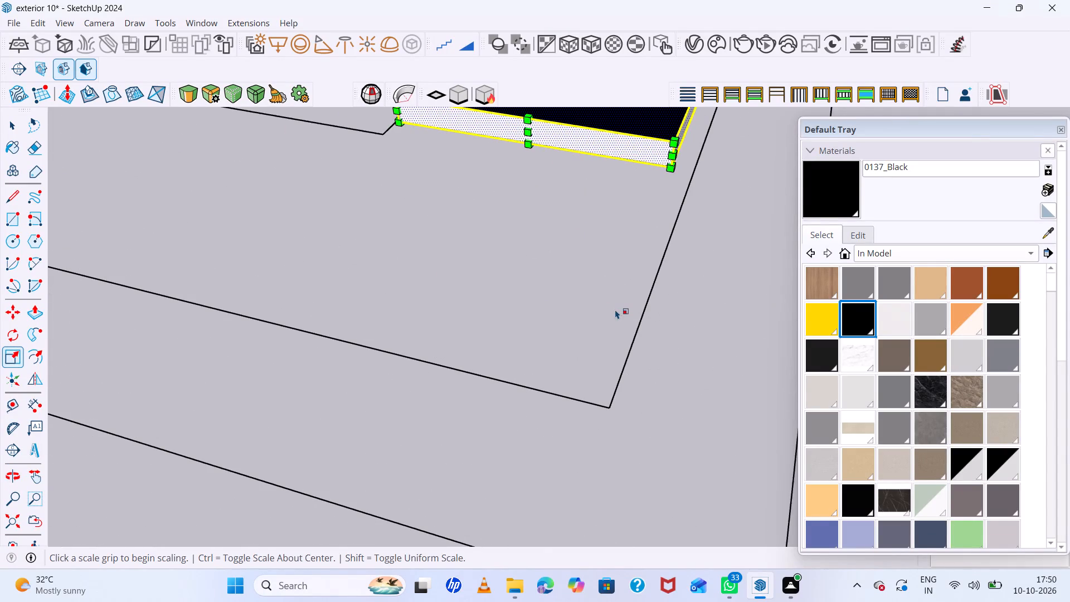
key(m)
click(610, 405)
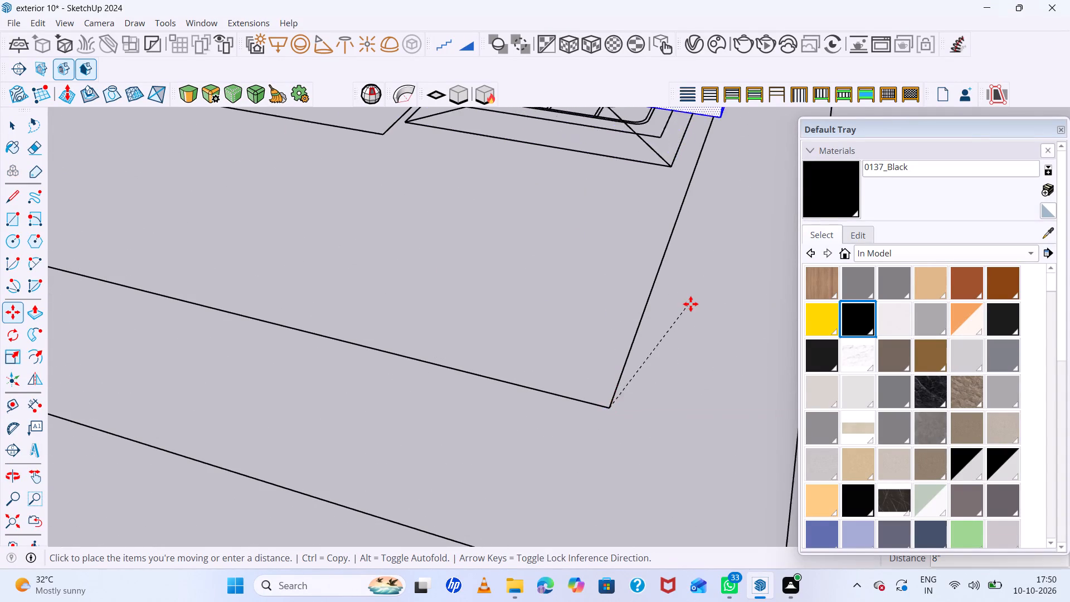
scroll(690, 304, down, 20)
scroll(690, 304, down, 7)
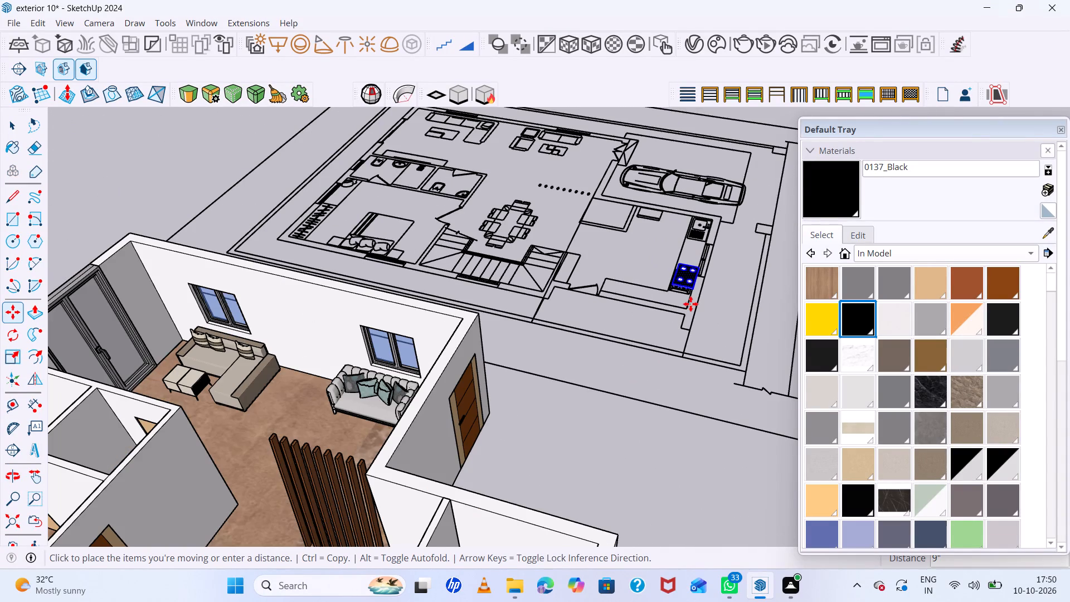
scroll(630, 254, down, 14)
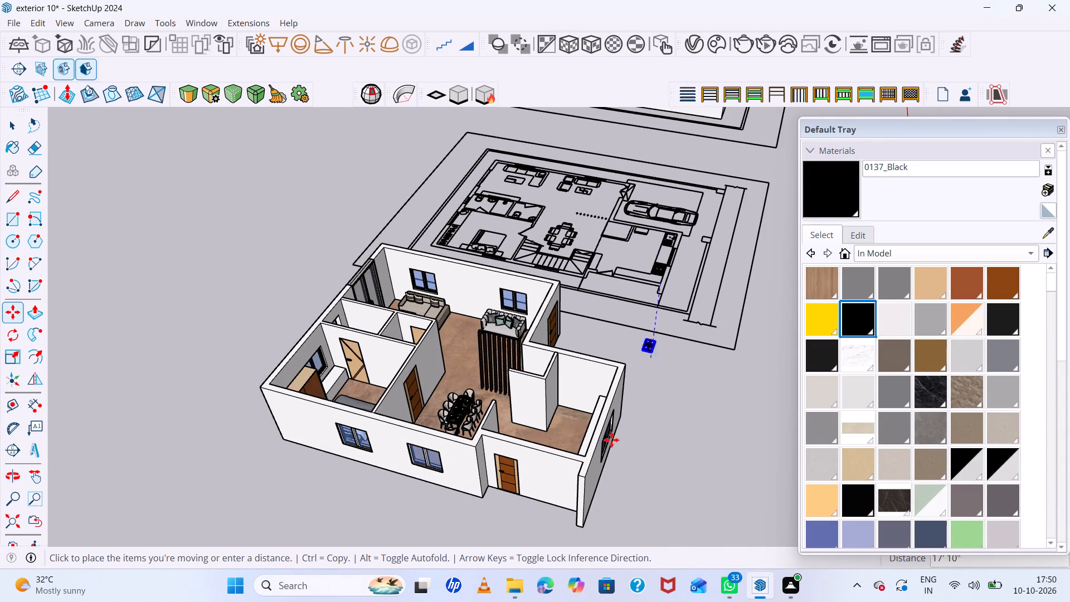
scroll(548, 530, up, 5)
middle_drag(555, 522, 602, 476)
scroll(602, 476, up, 3)
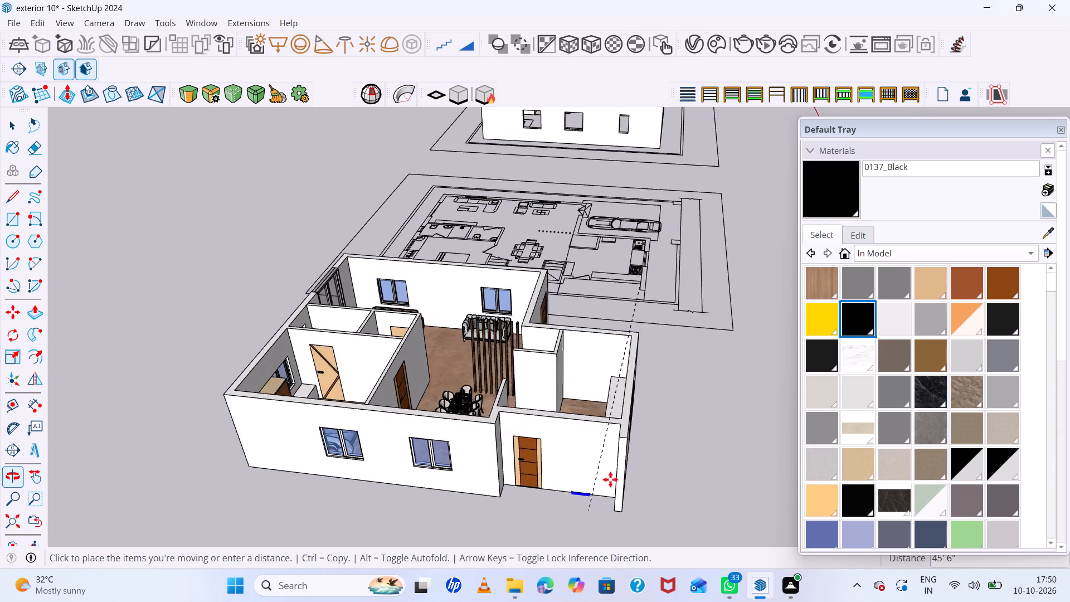
scroll(610, 479, up, 3)
middle_drag(621, 371, 770, 415)
scroll(748, 397, up, 4)
middle_drag(625, 363, 743, 399)
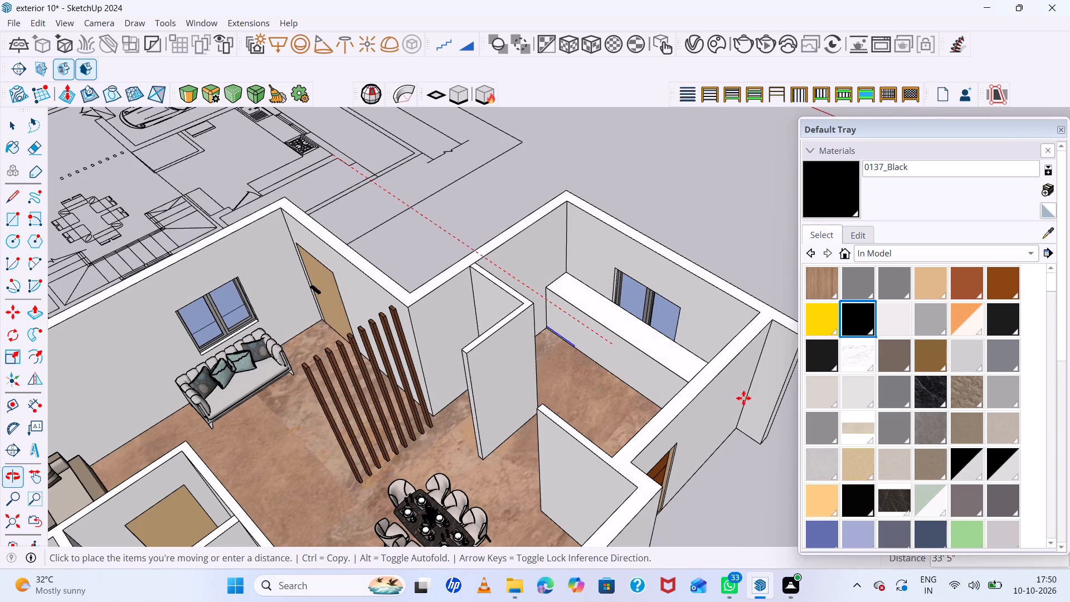
click(703, 359)
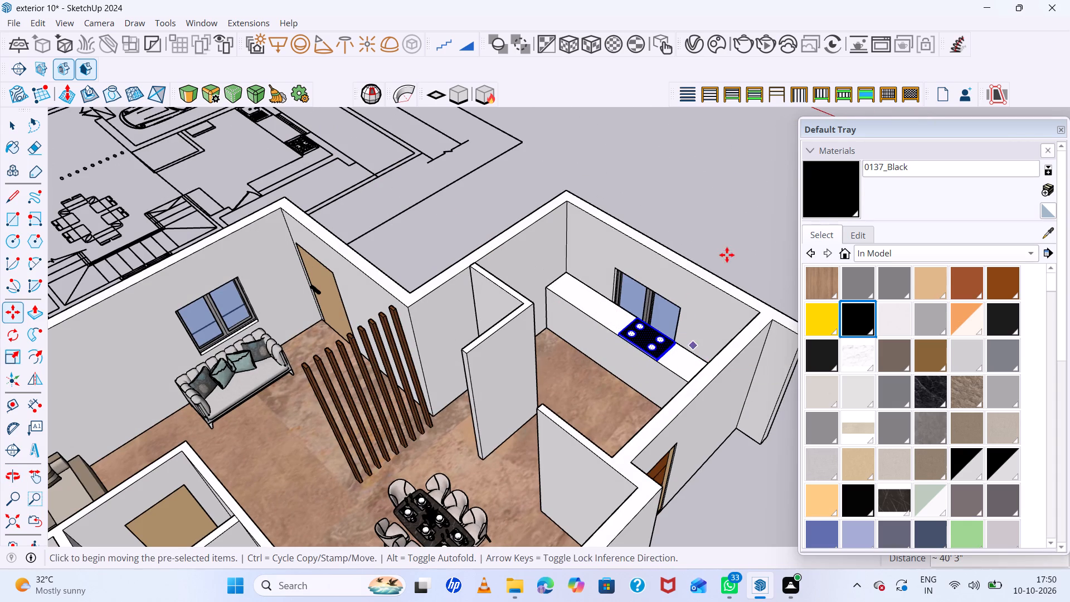
click(744, 234)
key(space)
scroll(744, 234, up, 4)
click(744, 234)
Examine the cooktop's placement on the kitchen counter beneath the window and the furnished house as a whole.
scroll(731, 232, up, 6)
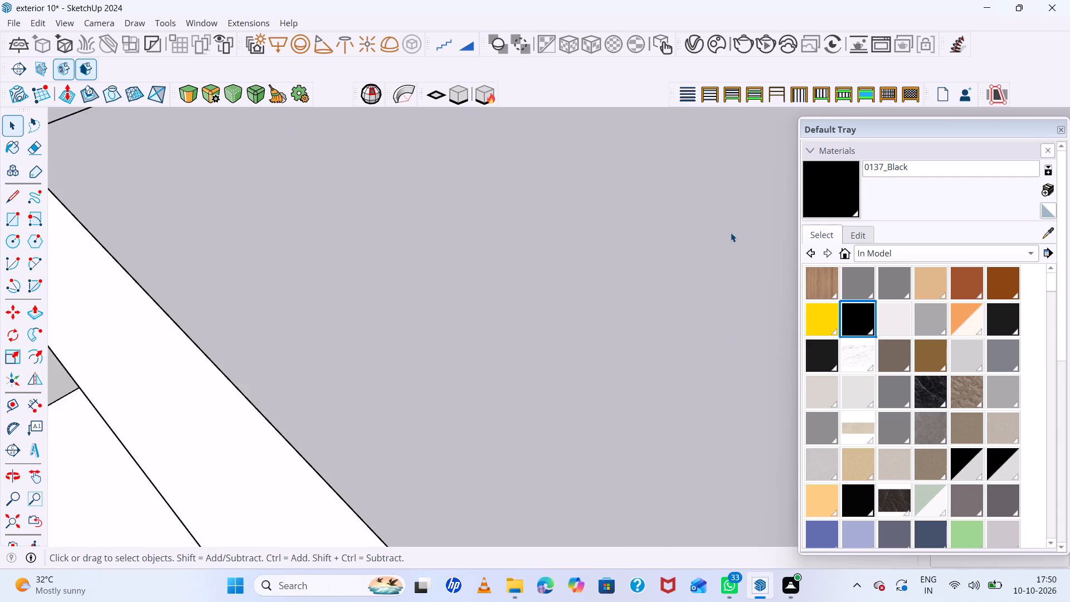
scroll(731, 232, down, 10)
scroll(731, 232, up, 3)
middle_drag(731, 232, 722, 227)
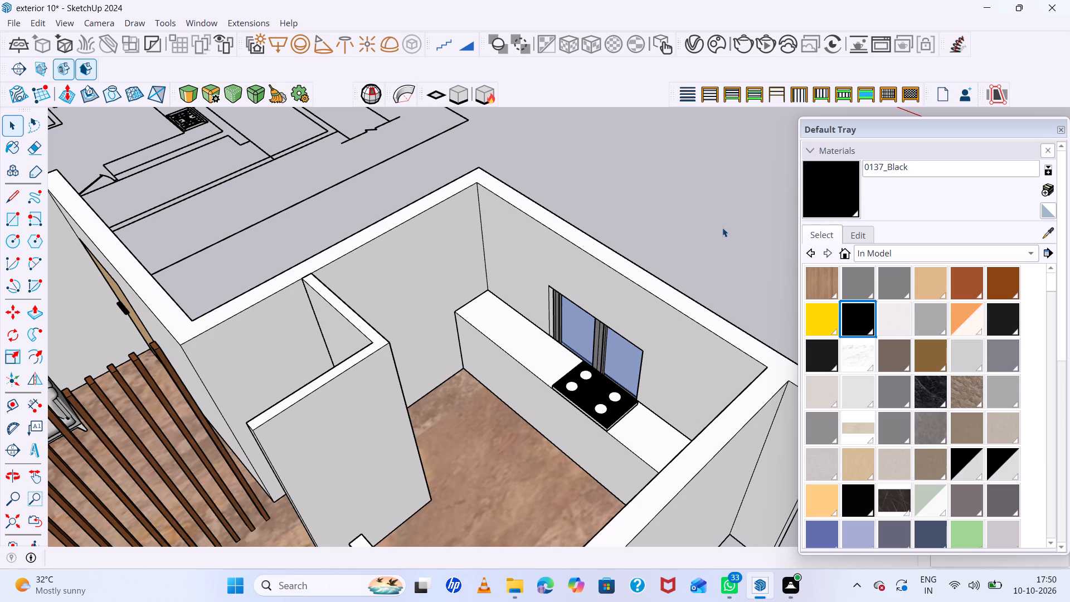
scroll(722, 227, up, 2)
scroll(722, 227, down, 2)
scroll(722, 227, up, 2)
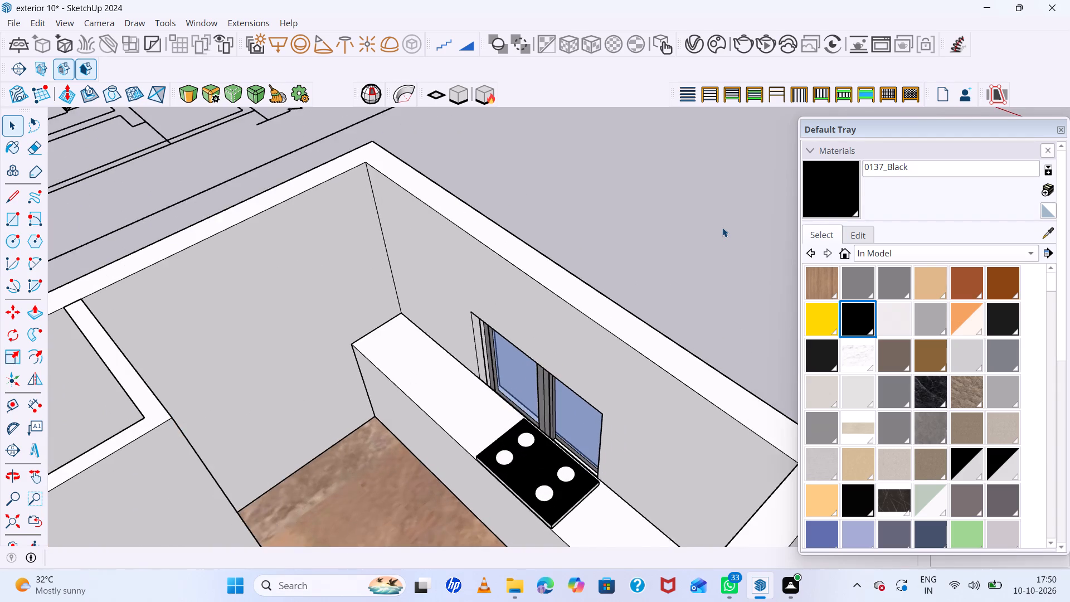
scroll(722, 227, down, 16)
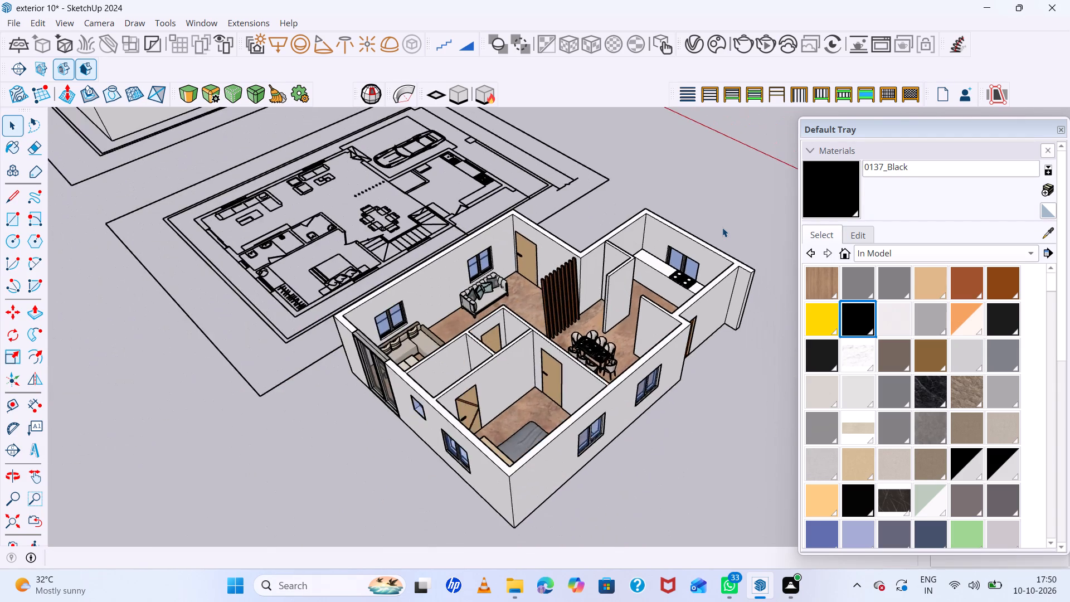
scroll(722, 227, up, 5)
middle_drag(722, 227, 708, 182)
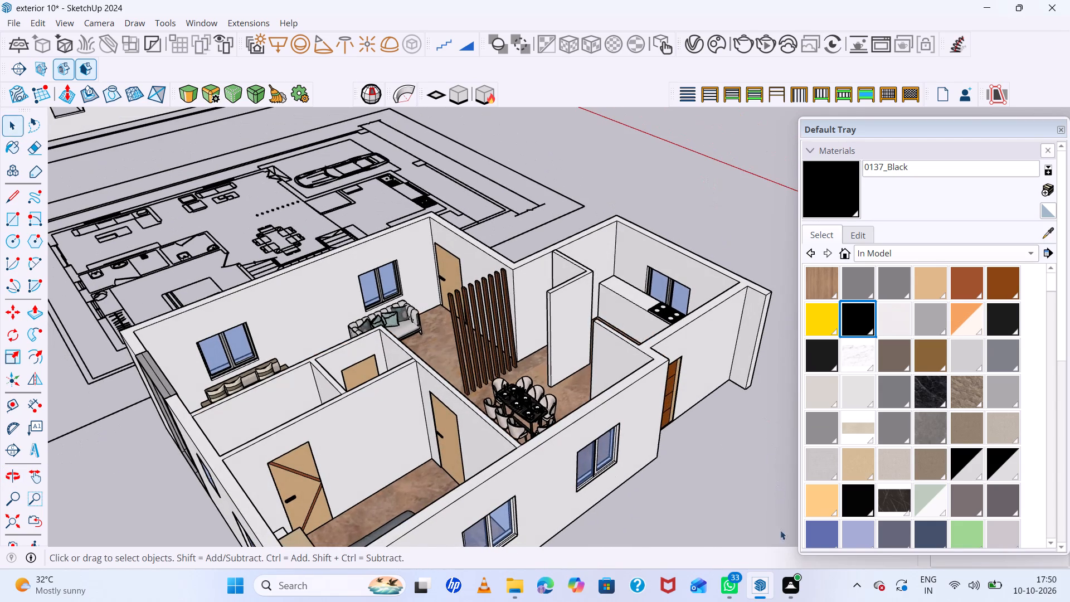
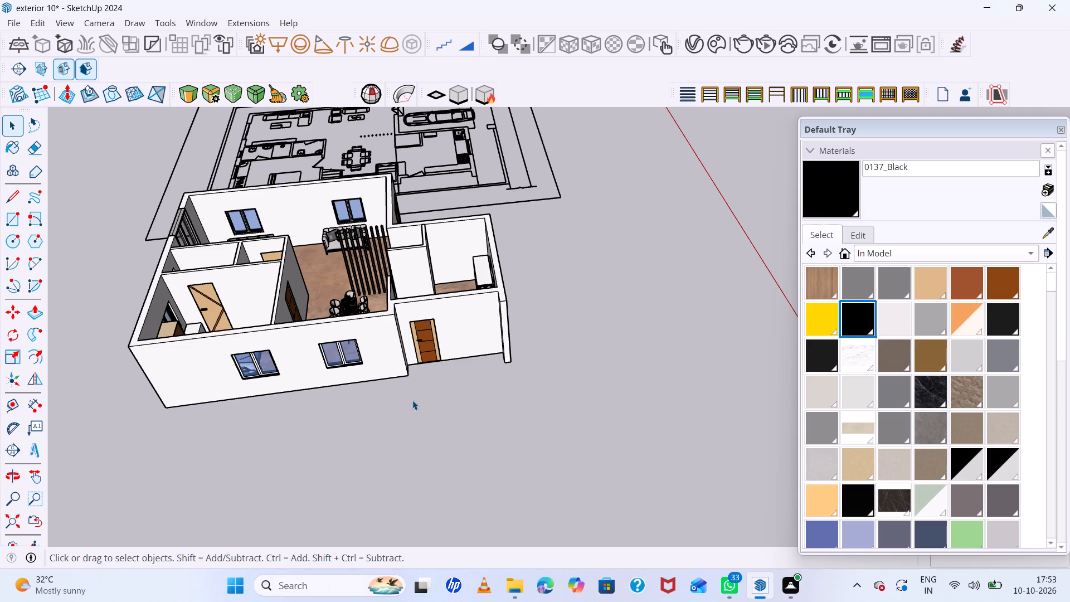
Examine the kitchen counter with its cooktop, the window wall and the furnished house from several angles.
scroll(315, 274, down, 5)
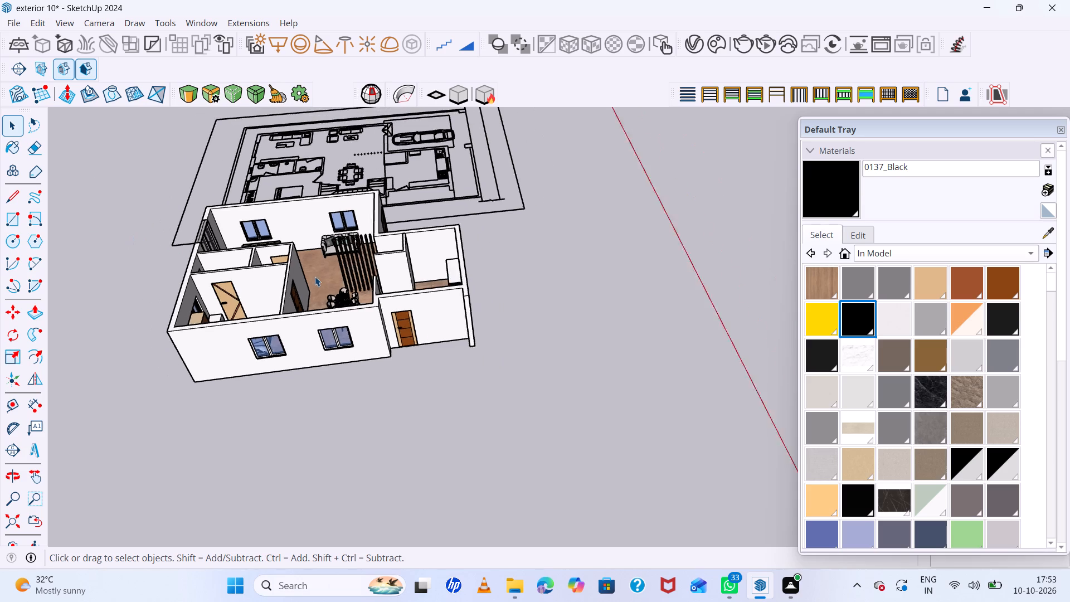
middle_drag(363, 295, 272, 368)
scroll(424, 221, up, 20)
scroll(424, 221, up, 1)
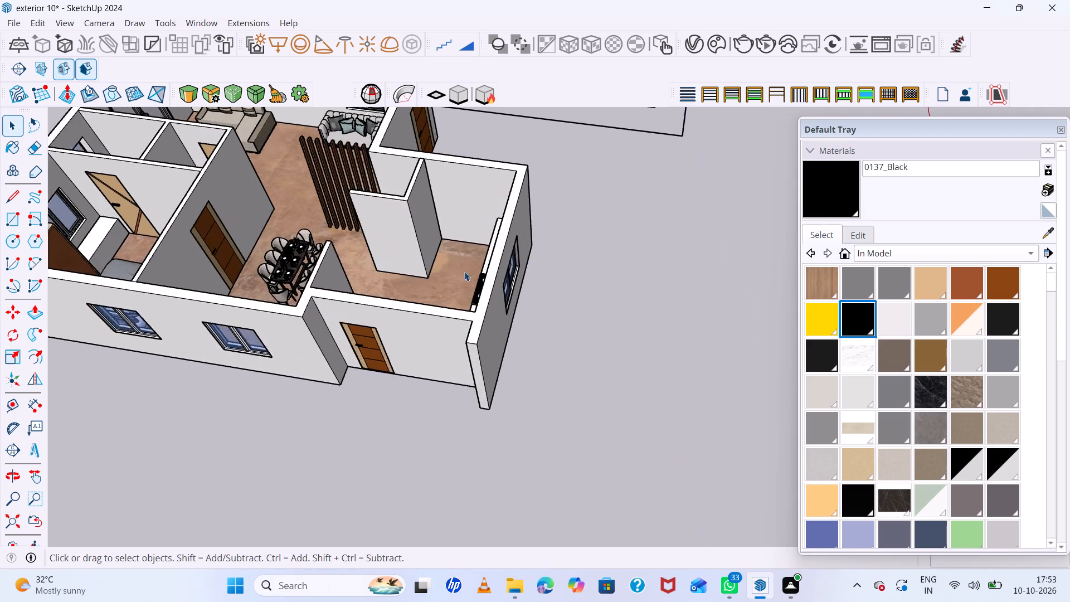
middle_drag(493, 309, 635, 315)
scroll(536, 299, up, 16)
scroll(533, 290, down, 2)
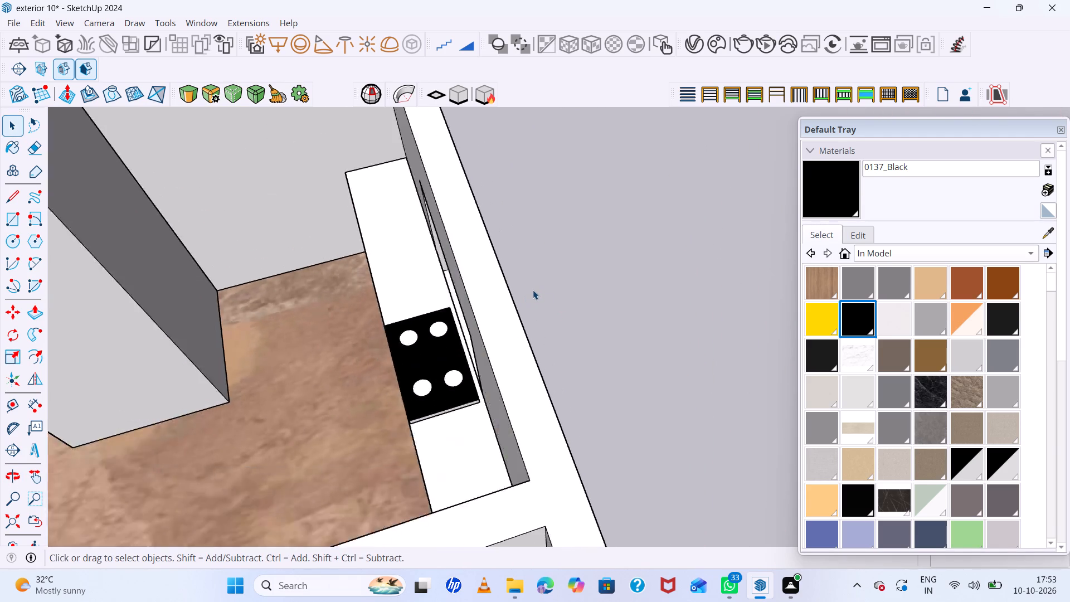
scroll(533, 290, down, 16)
scroll(548, 288, up, 1)
middle_drag(548, 288, 339, 278)
scroll(531, 266, down, 9)
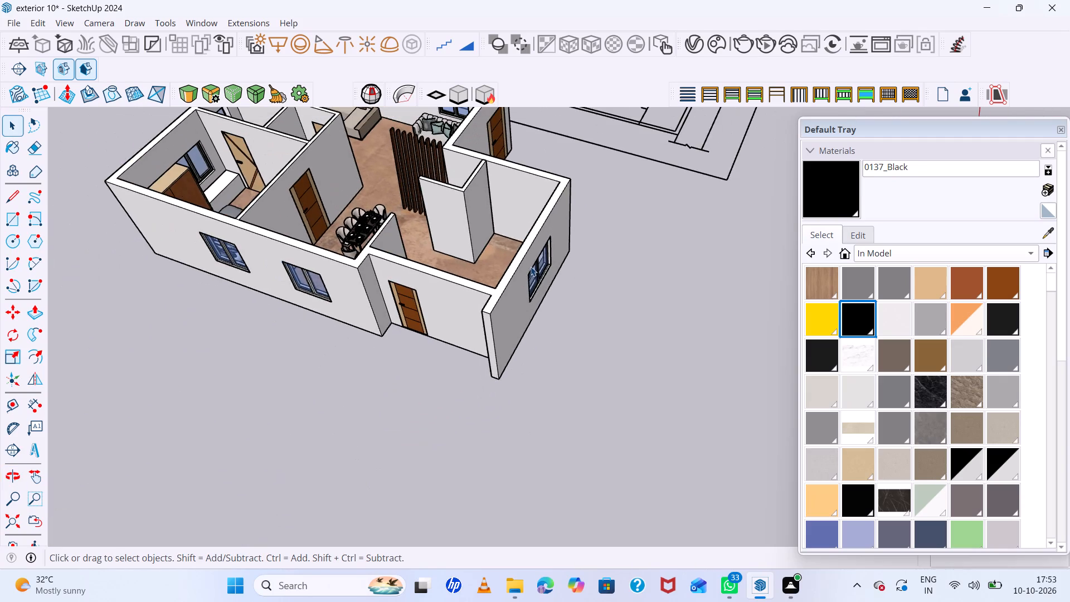
scroll(576, 277, down, 1)
scroll(615, 277, up, 13)
middle_drag(604, 289, 653, 314)
scroll(602, 296, down, 6)
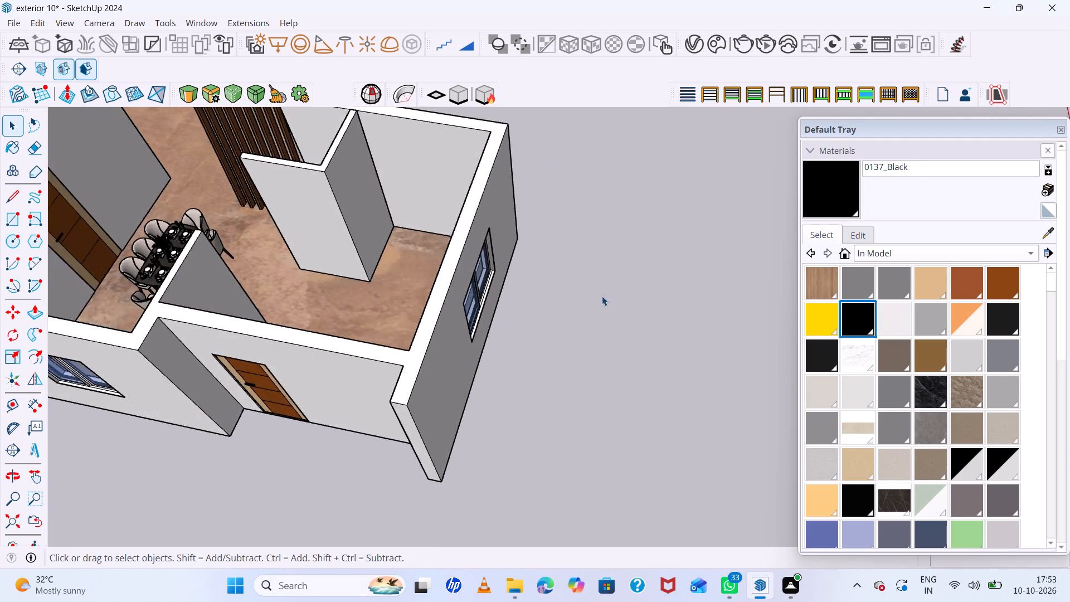
scroll(602, 296, down, 2)
scroll(602, 296, up, 8)
scroll(525, 292, down, 8)
middle_drag(594, 326, 634, 352)
scroll(634, 345, up, 1)
scroll(629, 322, down, 11)
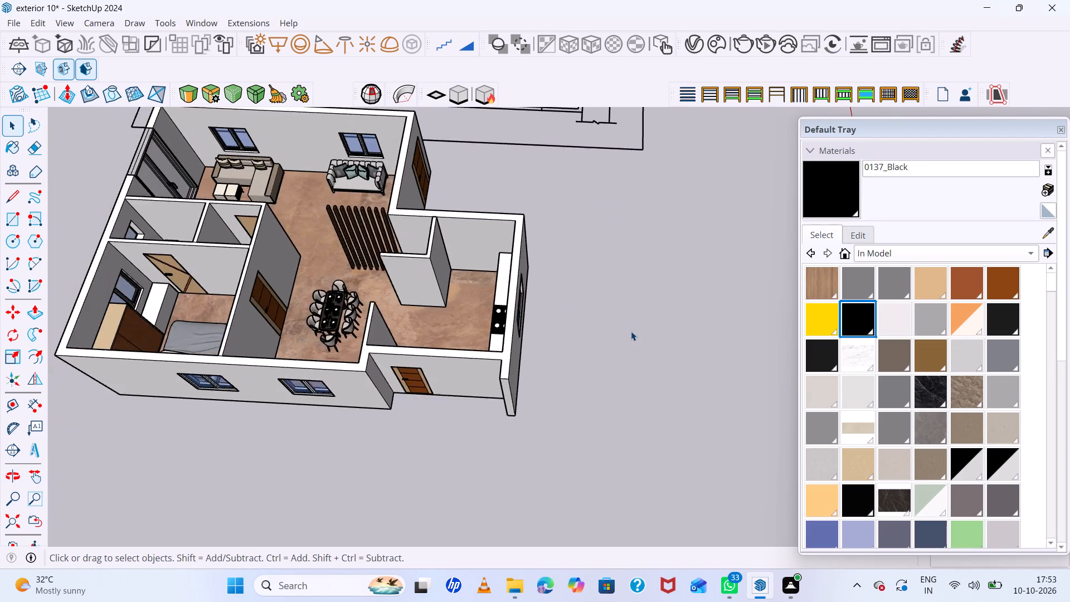
scroll(631, 331, down, 11)
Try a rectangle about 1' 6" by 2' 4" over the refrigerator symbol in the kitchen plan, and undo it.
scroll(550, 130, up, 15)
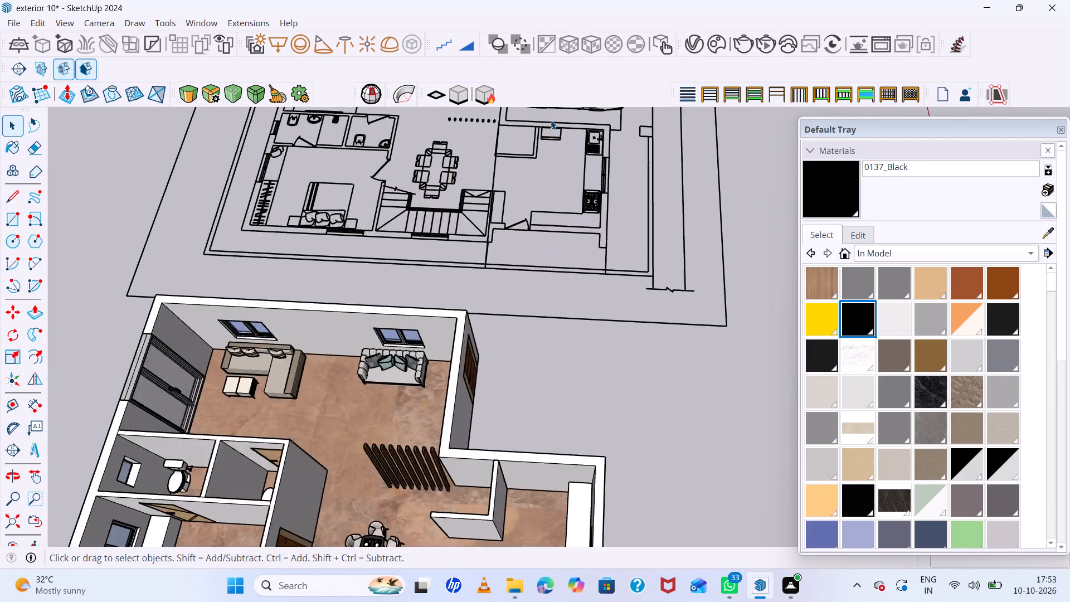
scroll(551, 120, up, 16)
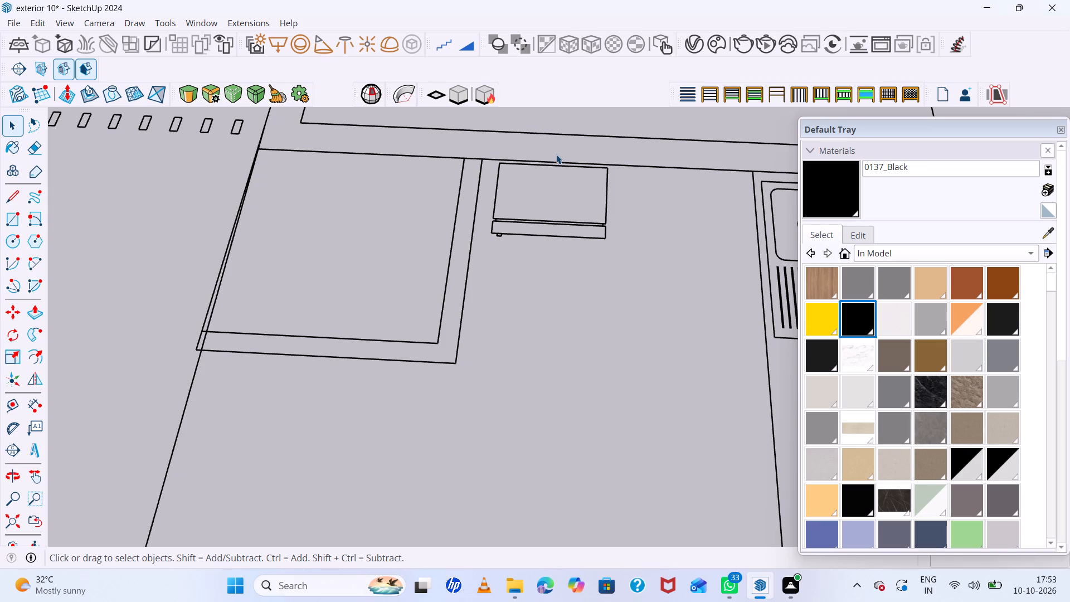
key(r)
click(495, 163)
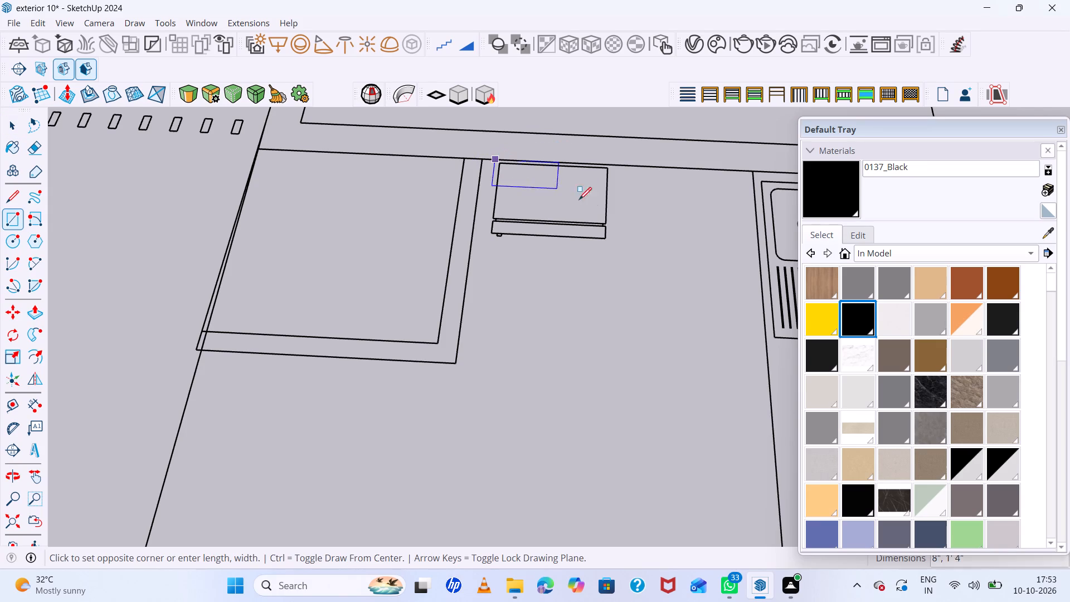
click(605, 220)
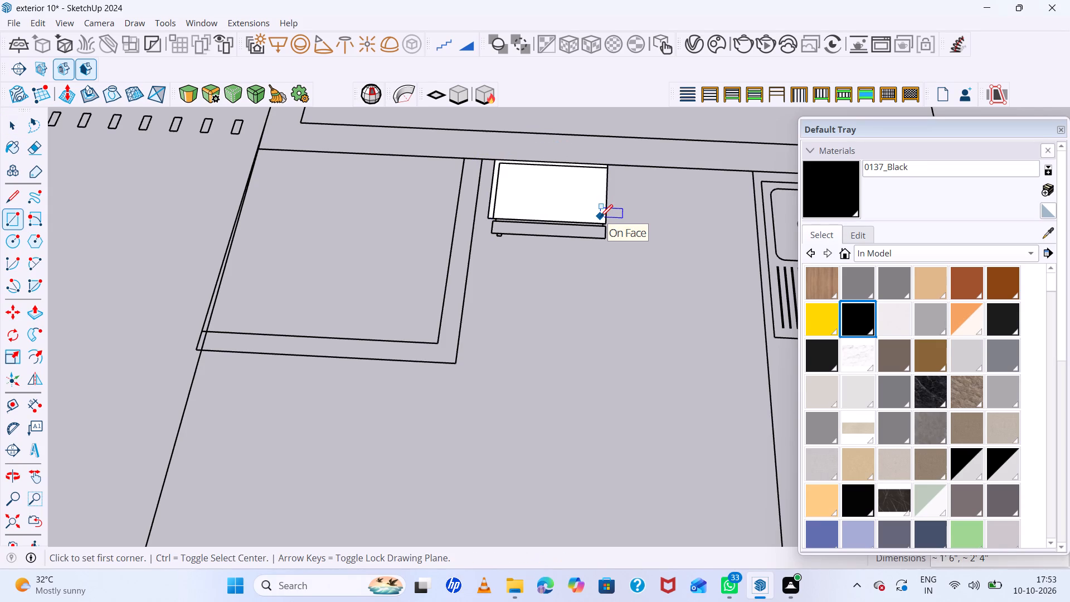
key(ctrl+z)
Draw a rectangle corner to corner over the main body of the refrigerator symbol in the kitchen plan.
scroll(514, 160, up, 8)
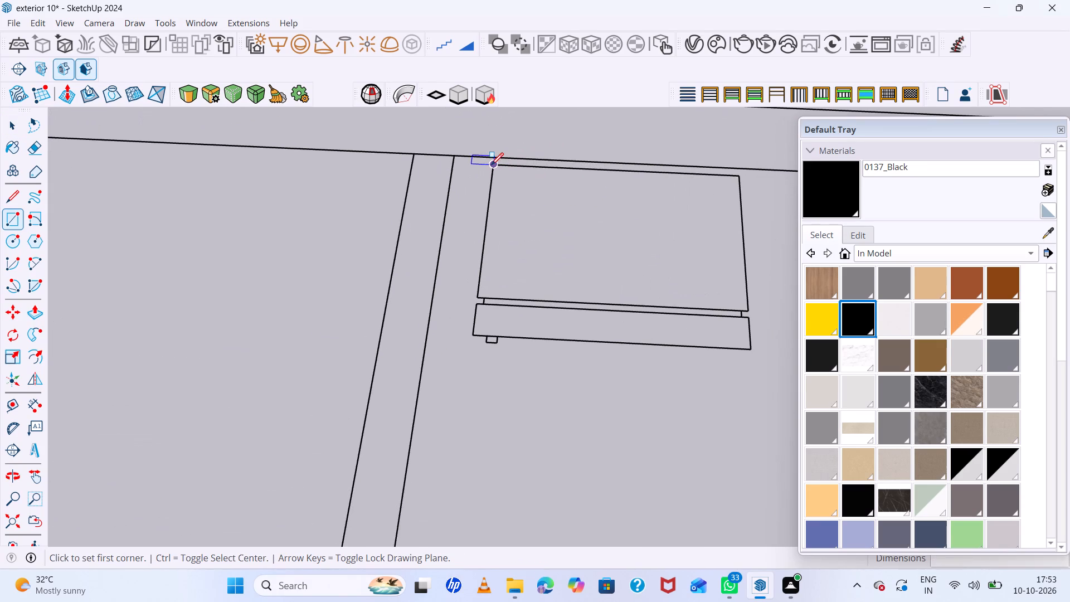
click(491, 165)
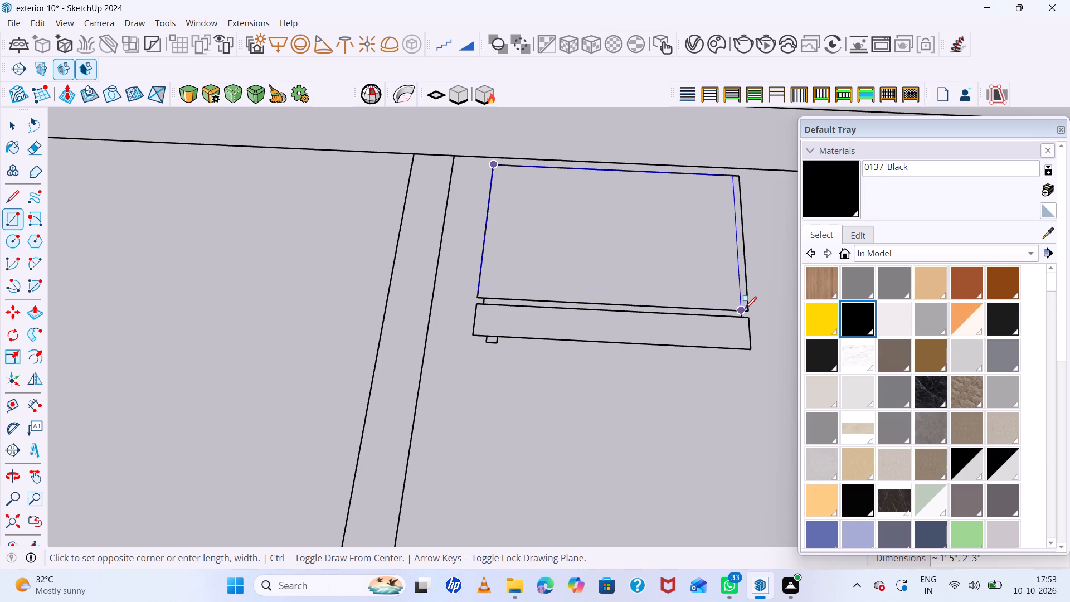
click(749, 310)
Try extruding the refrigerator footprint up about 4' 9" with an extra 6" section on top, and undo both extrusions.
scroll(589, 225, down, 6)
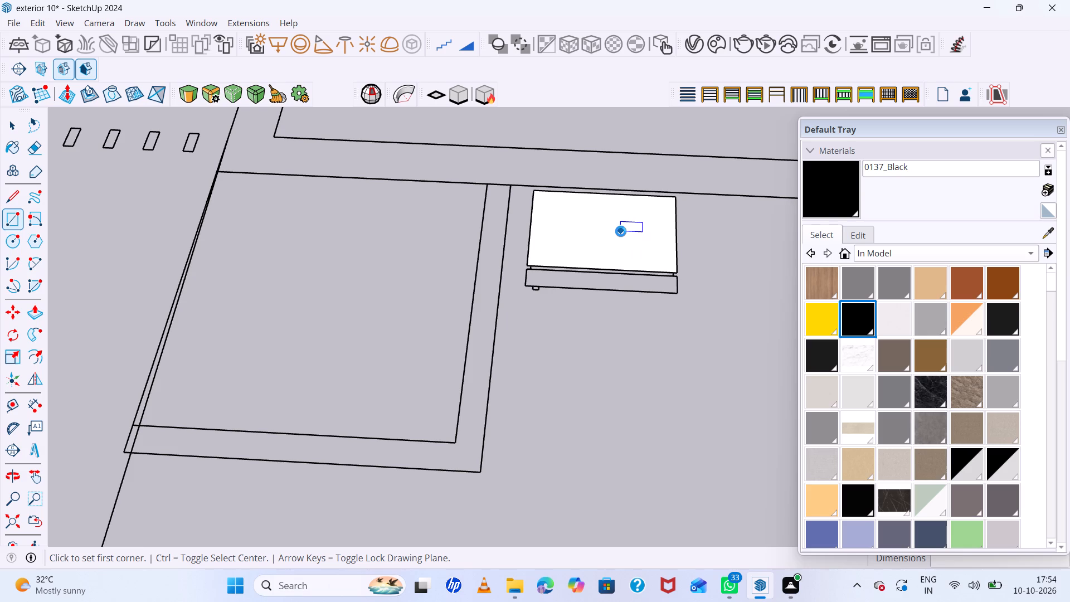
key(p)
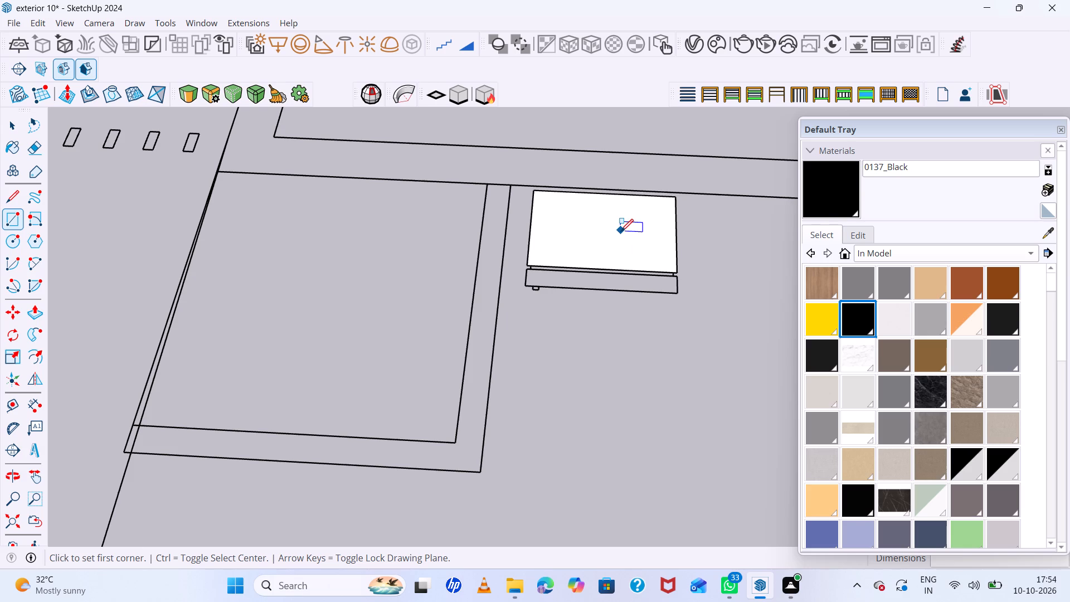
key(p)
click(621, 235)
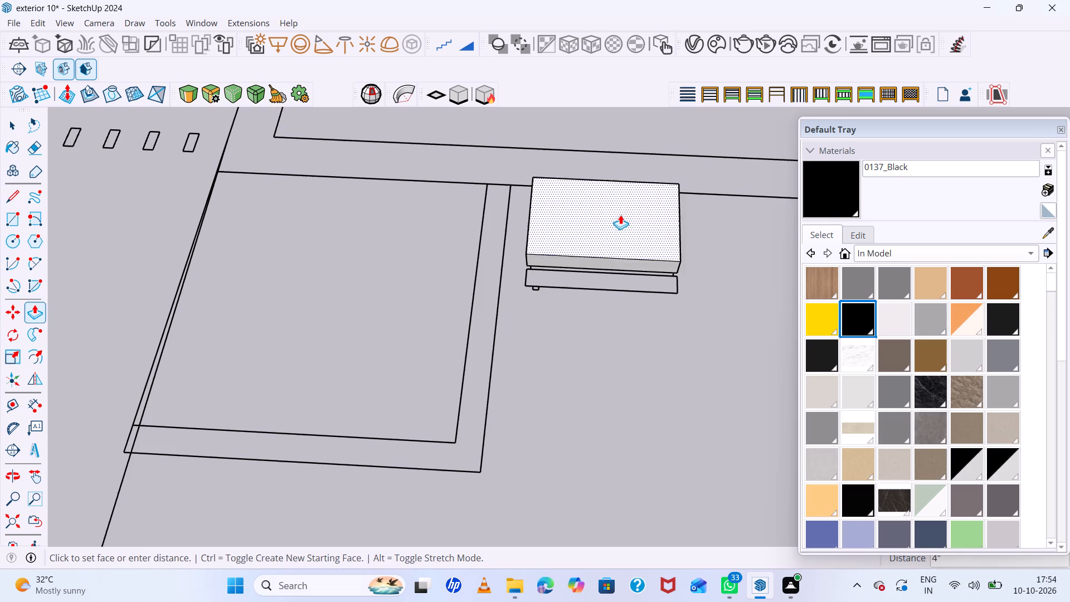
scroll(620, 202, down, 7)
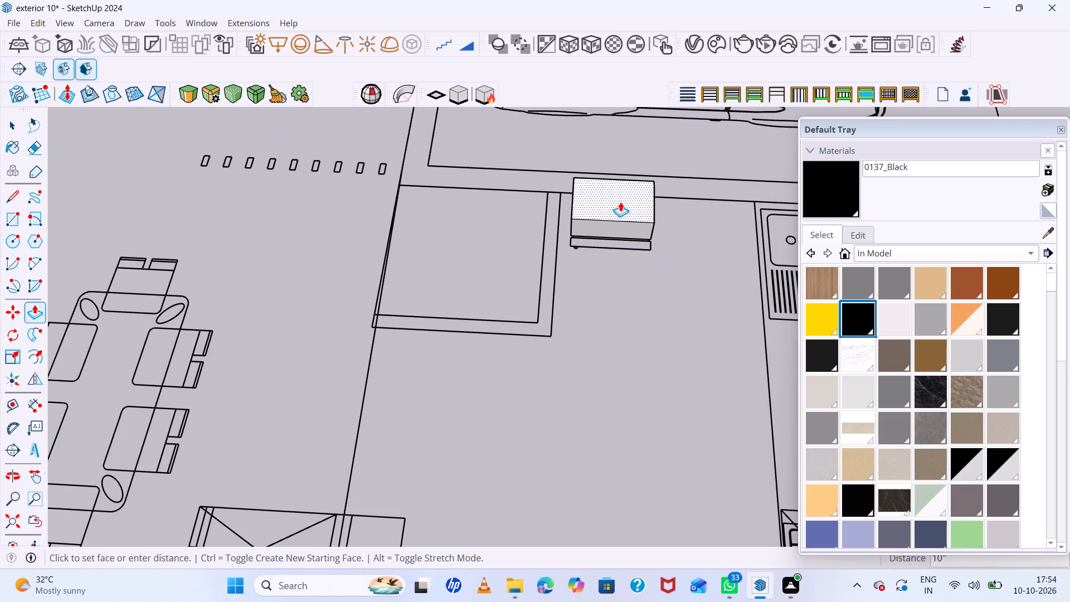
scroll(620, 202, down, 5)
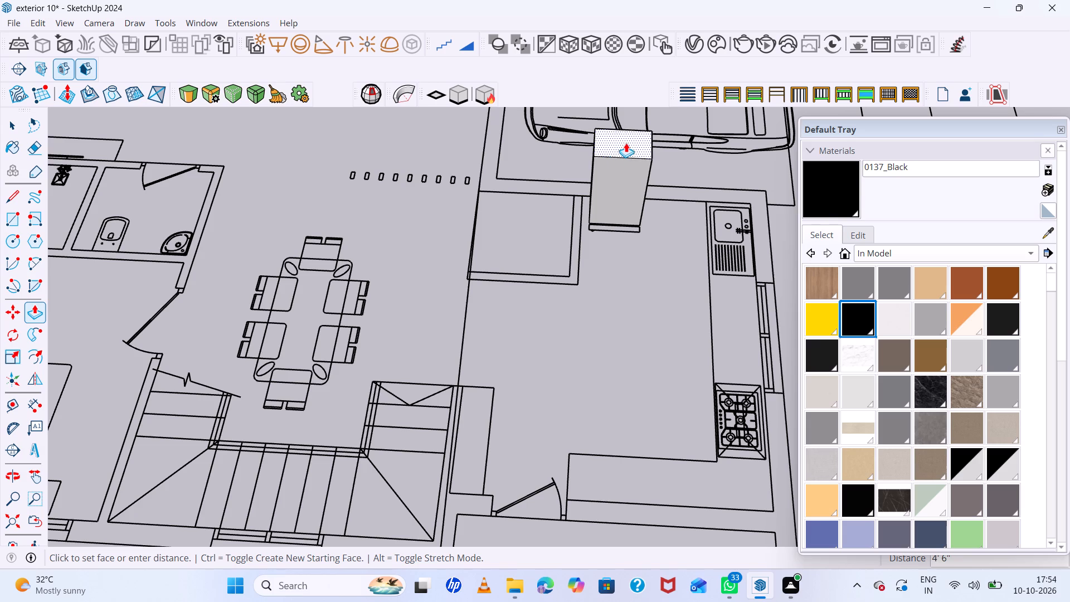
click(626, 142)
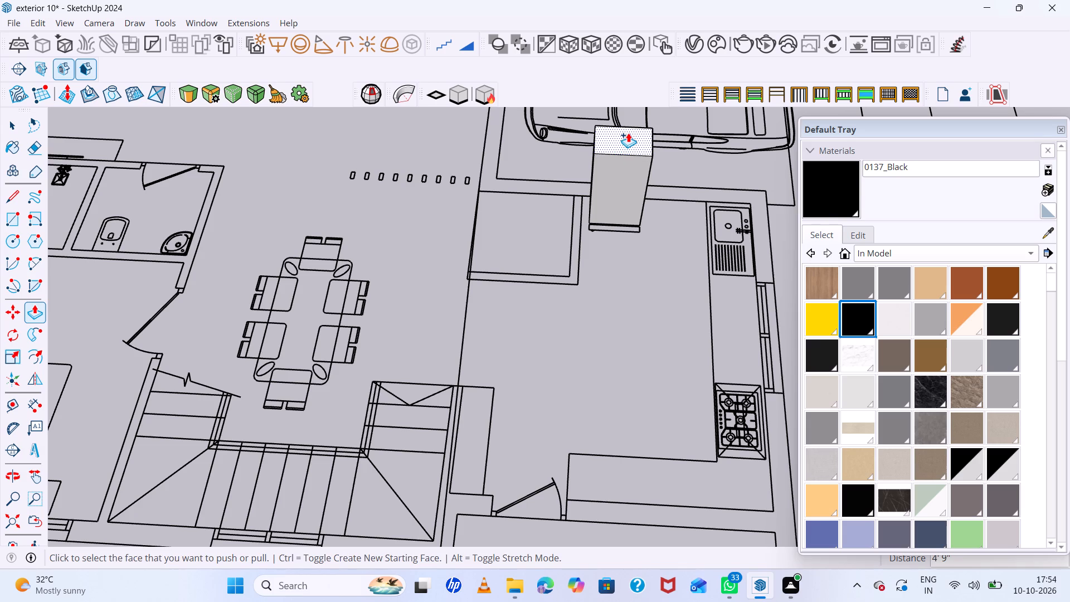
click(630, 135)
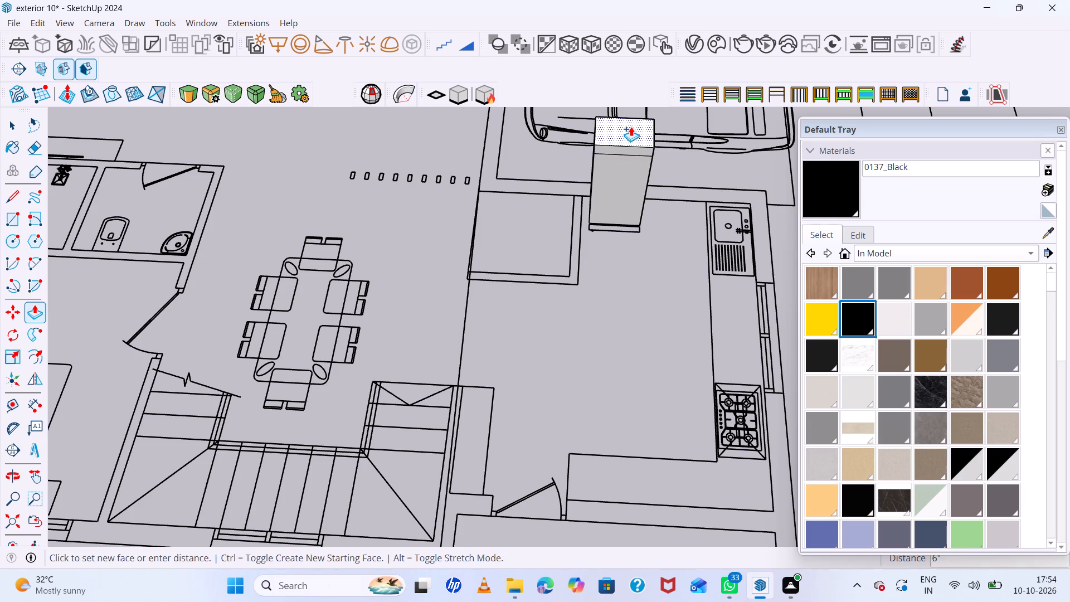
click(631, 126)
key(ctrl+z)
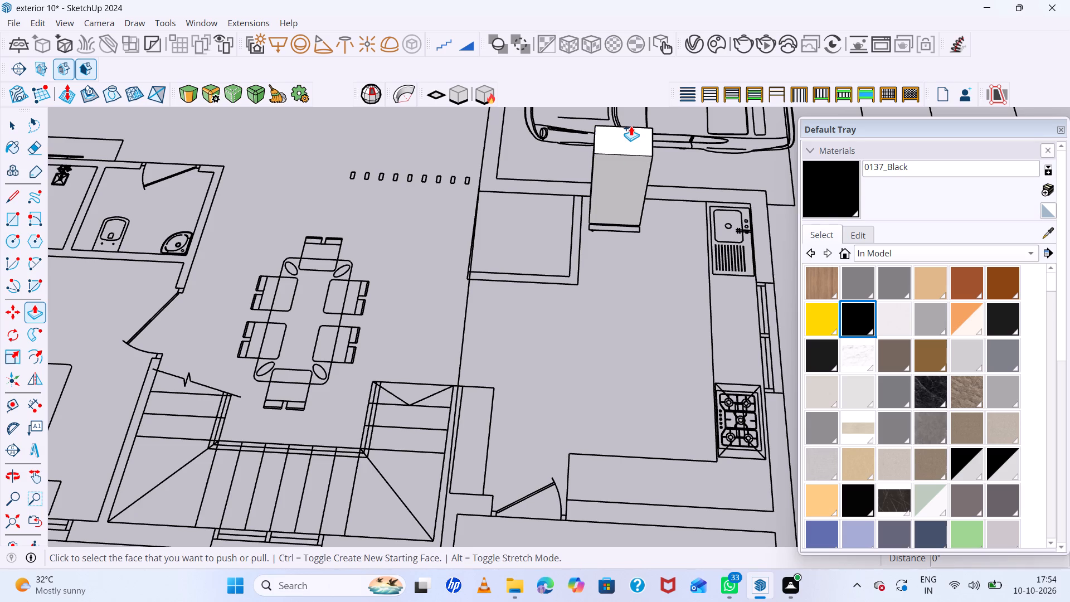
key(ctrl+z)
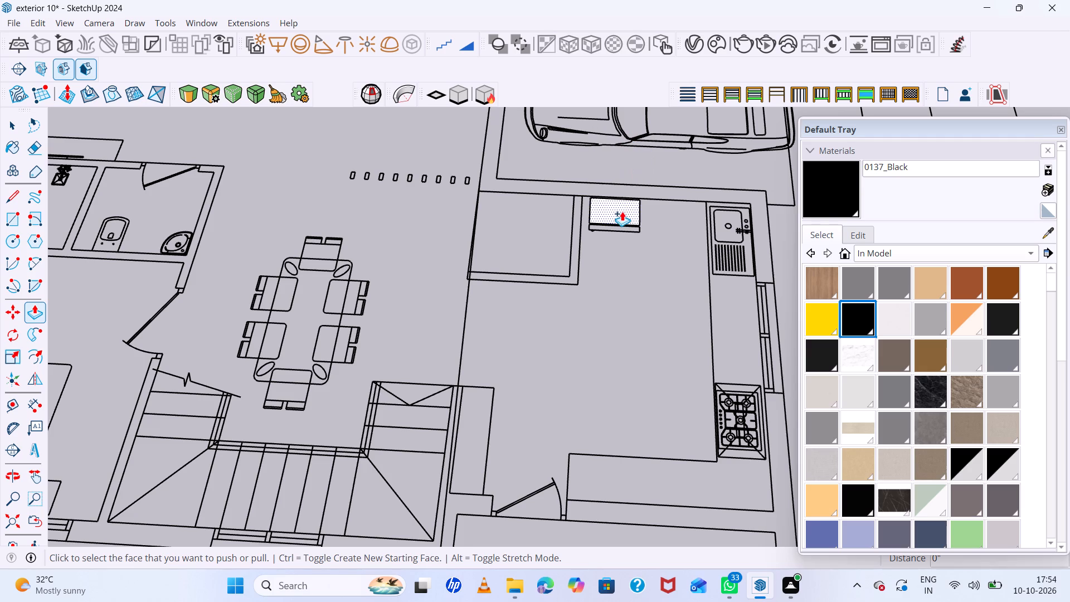
Extrude the refrigerator footprint up about 3' 5", with a separate upper section about 1' 1" tall above it.
click(622, 211)
click(620, 162)
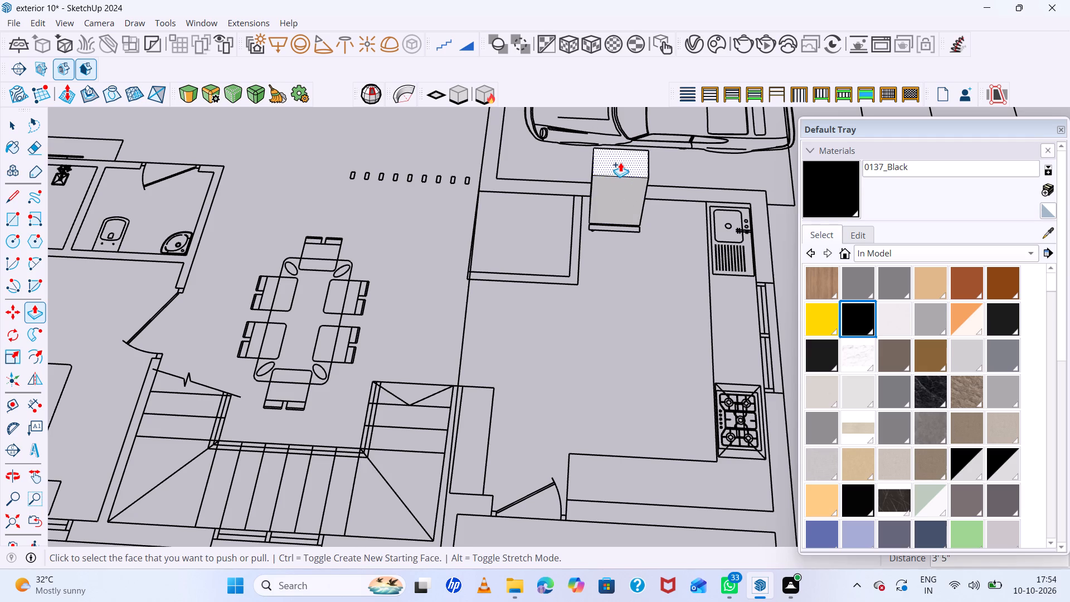
click(621, 160)
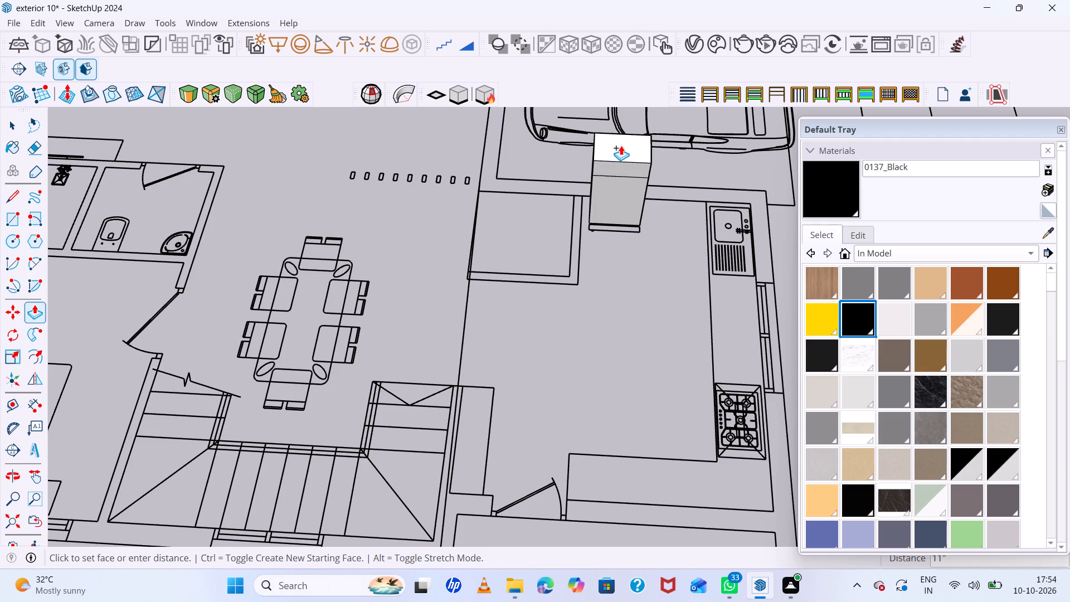
click(621, 143)
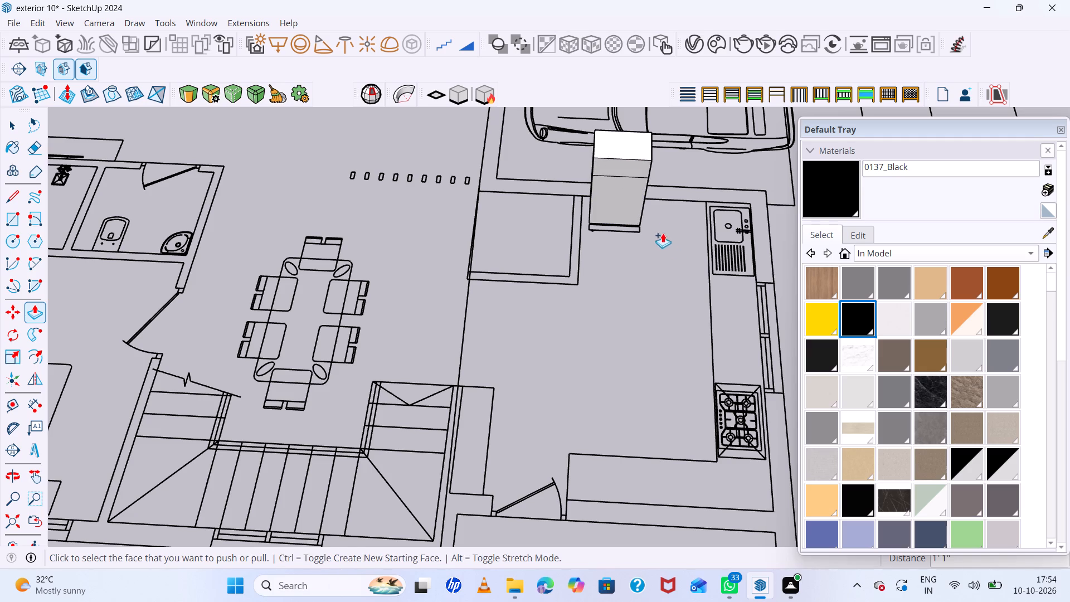
middle_drag(639, 166, 635, 118)
scroll(649, 179, up, 13)
middle_drag(659, 210, 619, 146)
scroll(562, 202, down, 3)
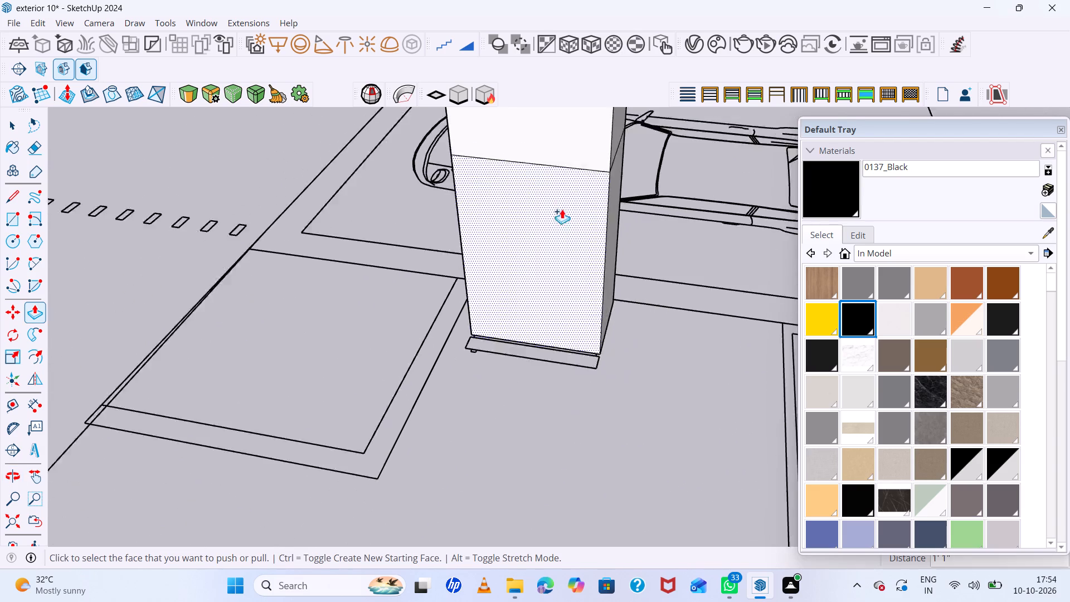
scroll(562, 209, down, 13)
scroll(528, 161, up, 6)
middle_drag(602, 230, 600, 145)
scroll(600, 159, up, 1)
scroll(519, 213, down, 8)
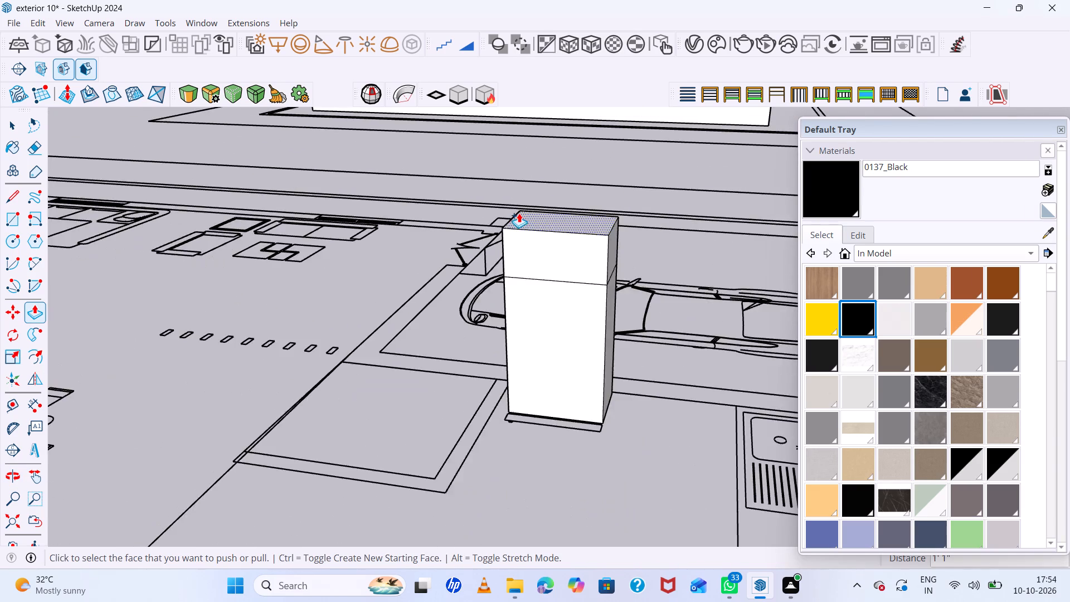
scroll(519, 213, down, 5)
scroll(548, 280, up, 6)
middle_drag(593, 305, 638, 275)
key(space)
click(640, 299)
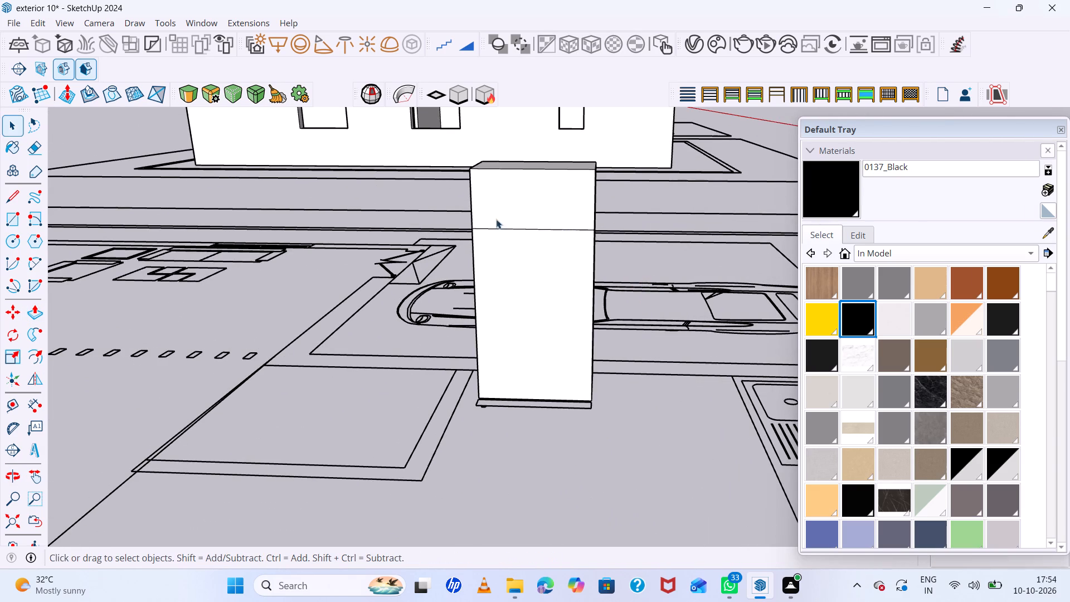
Draw a narrow vertical handle rectangle about 1" by 1' on the refrigerator's lower front, near its side edge.
scroll(486, 208, up, 7)
scroll(491, 285, up, 1)
middle_drag(491, 285, 498, 245)
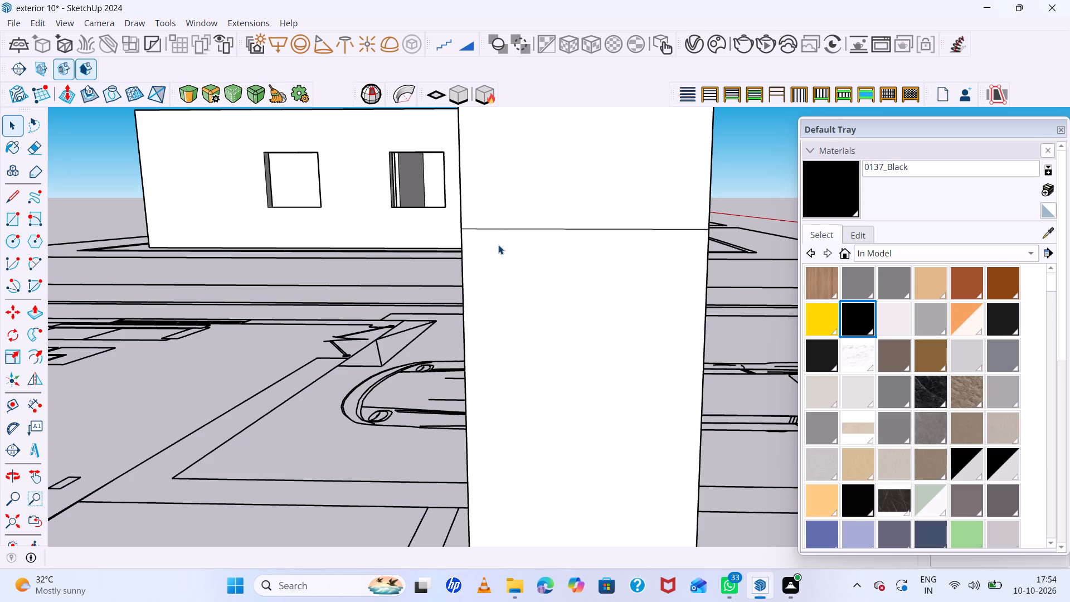
key(r)
click(487, 278)
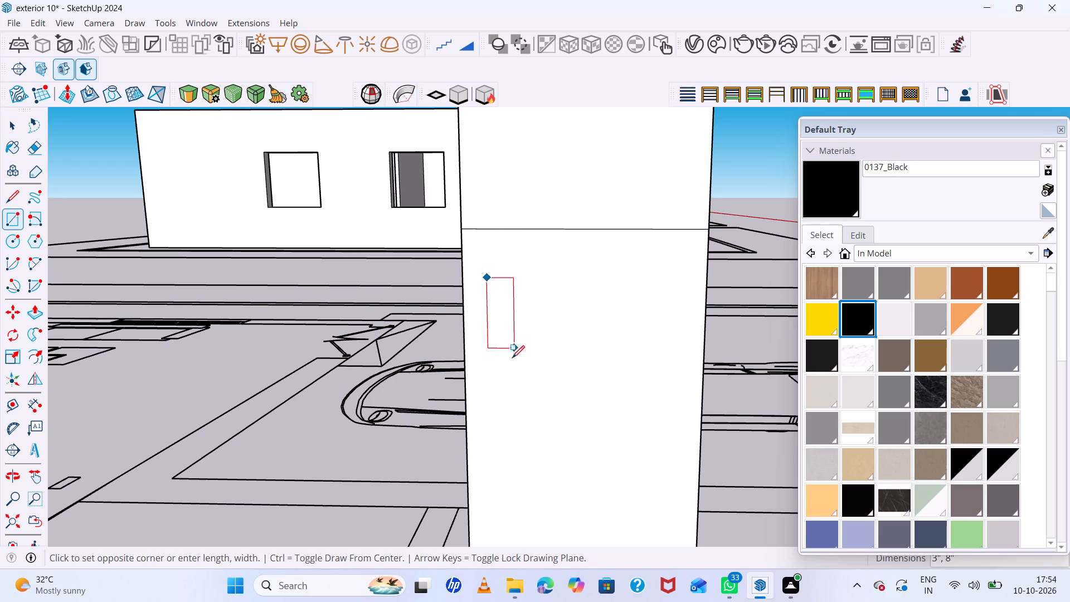
scroll(499, 380, up, 3)
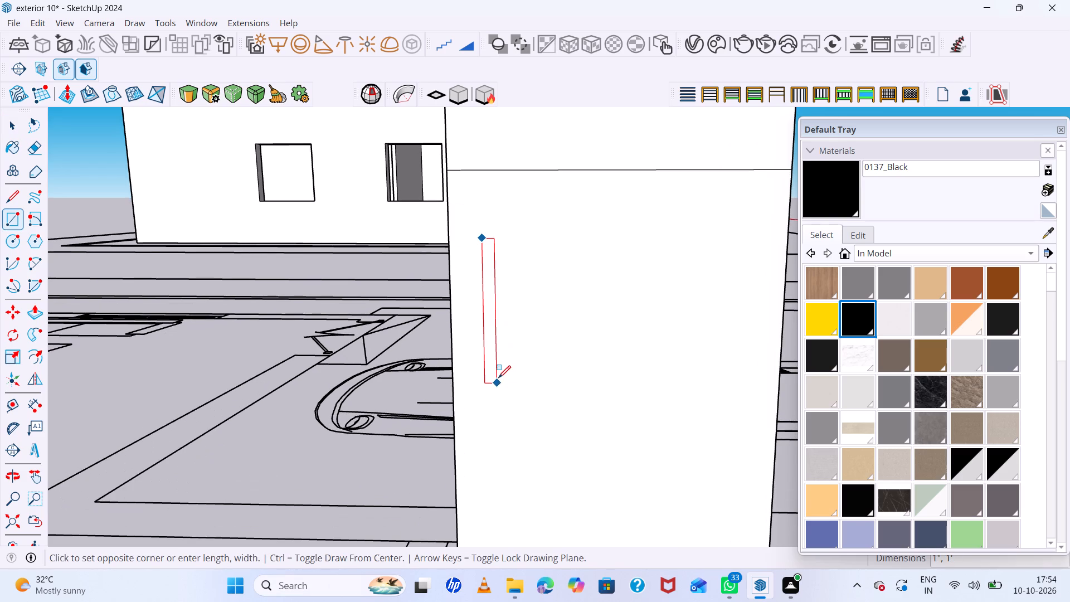
click(498, 378)
Extrude the lower door's handle rectangle outward about 1" from the refrigerator front.
scroll(493, 323, up, 5)
key(space)
text(p)
scroll(493, 321, up, 1)
click(493, 321)
click(492, 326)
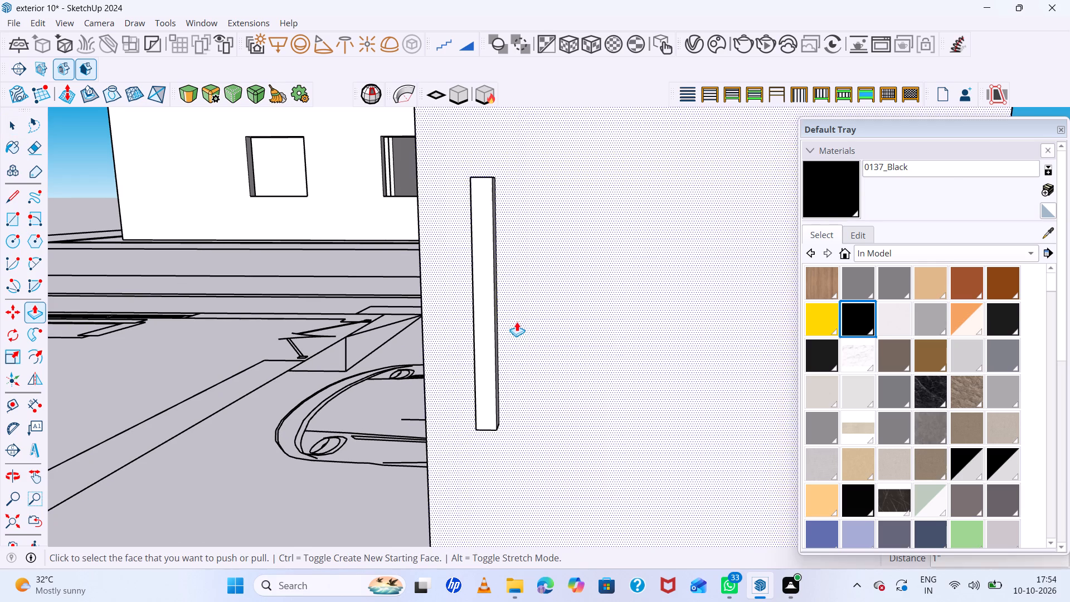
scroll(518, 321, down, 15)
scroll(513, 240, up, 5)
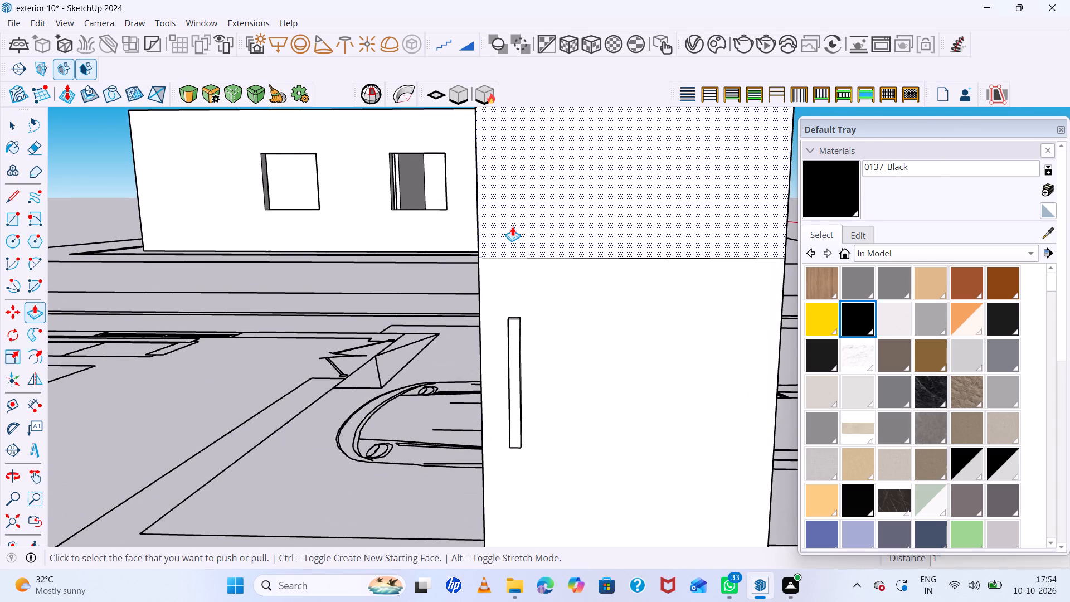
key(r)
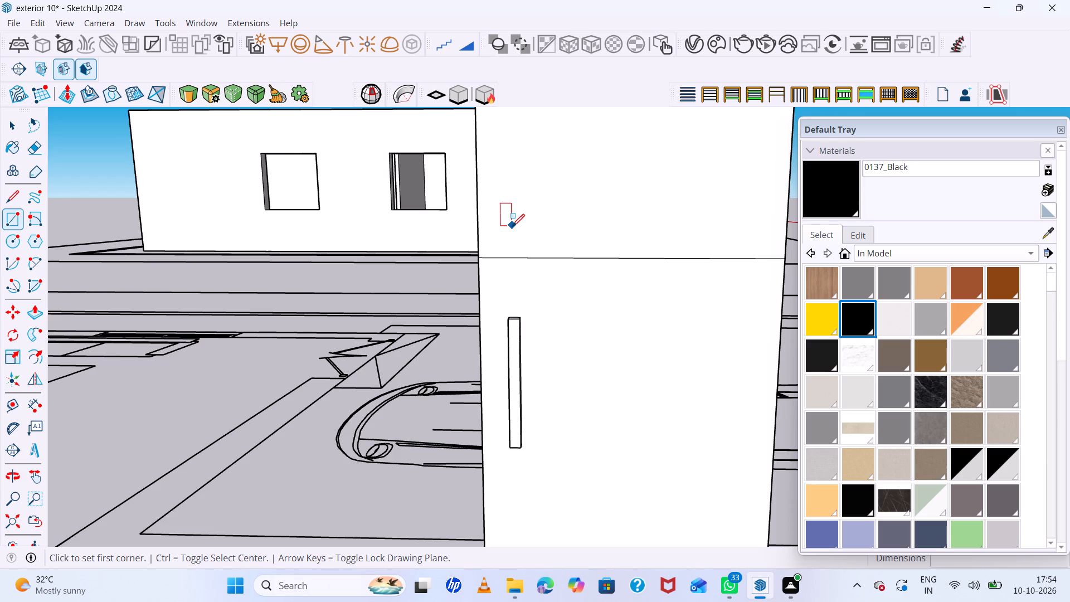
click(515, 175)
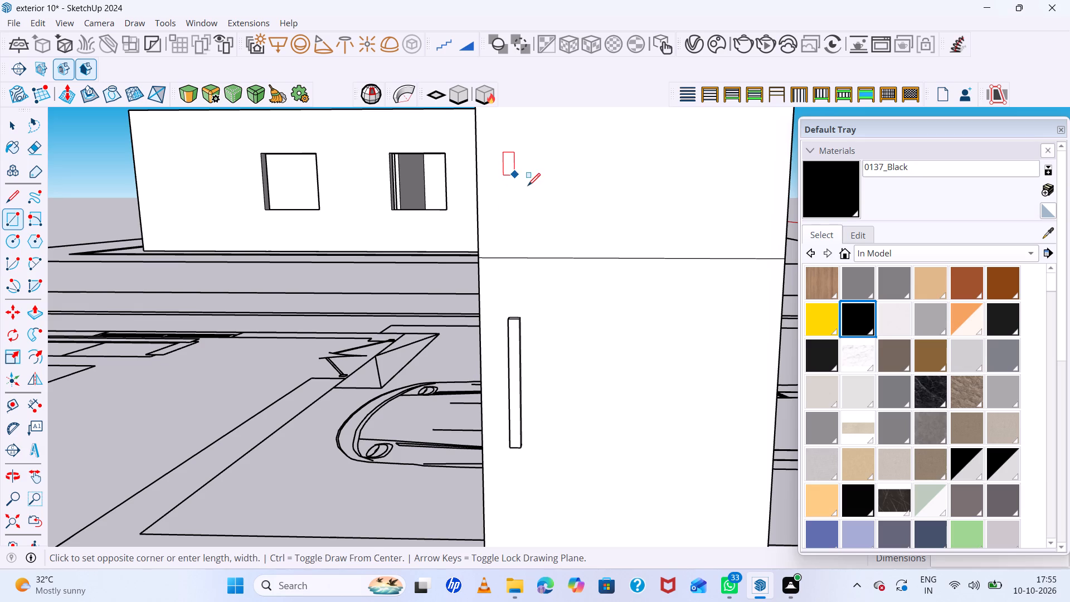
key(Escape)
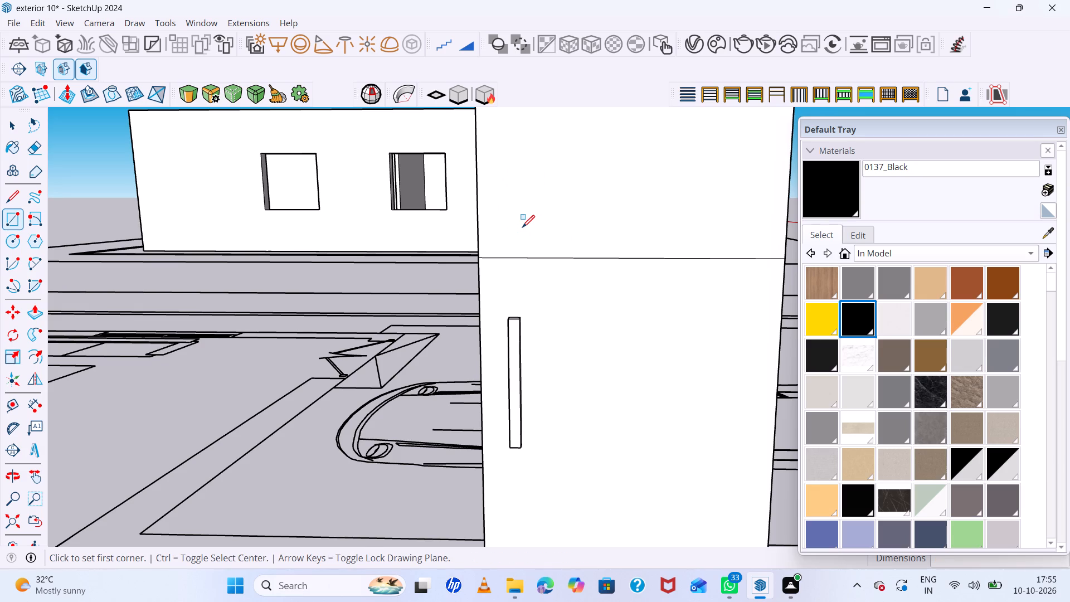
Draw a narrow vertical handle rectangle about 1" by 6" on the refrigerator's upper front, above the lower handle.
click(498, 177)
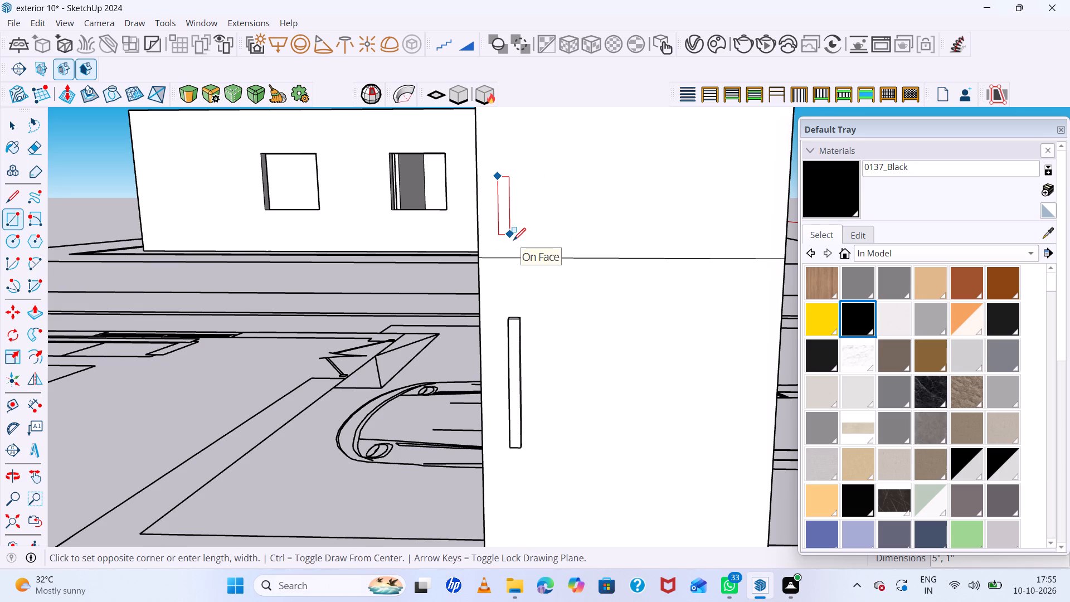
key(space)
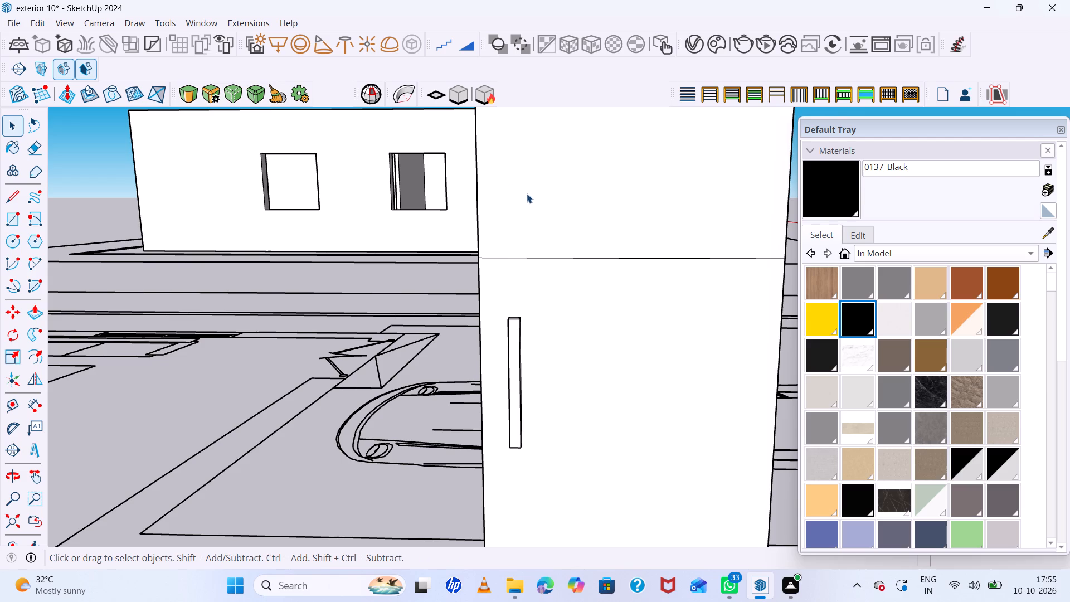
key(r)
click(507, 169)
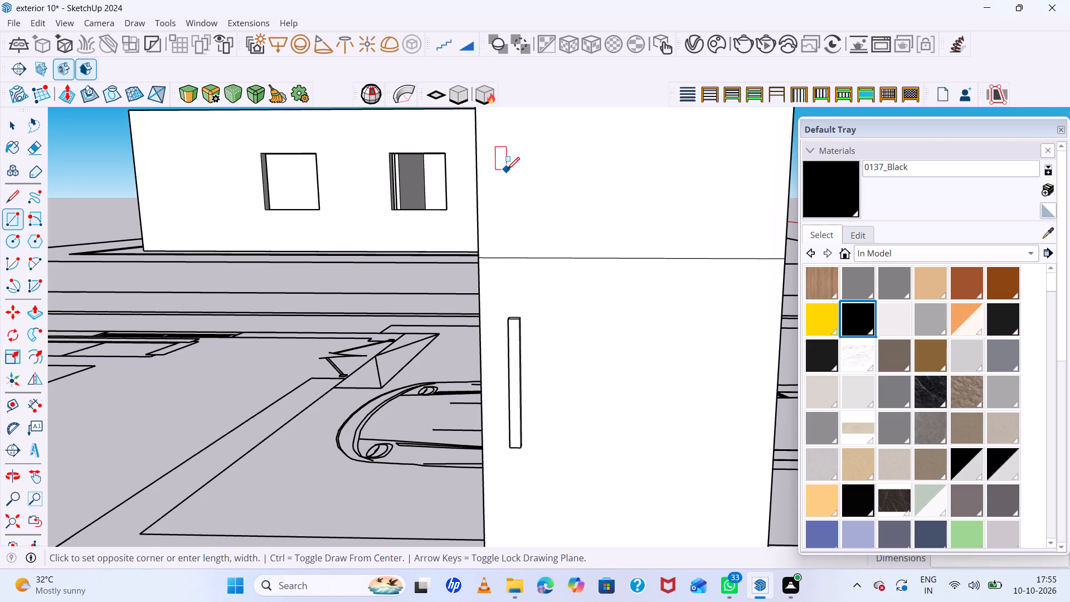
click(518, 235)
Extrude the upper door's handle rectangle outward to match the depth of the lower handle.
key(p)
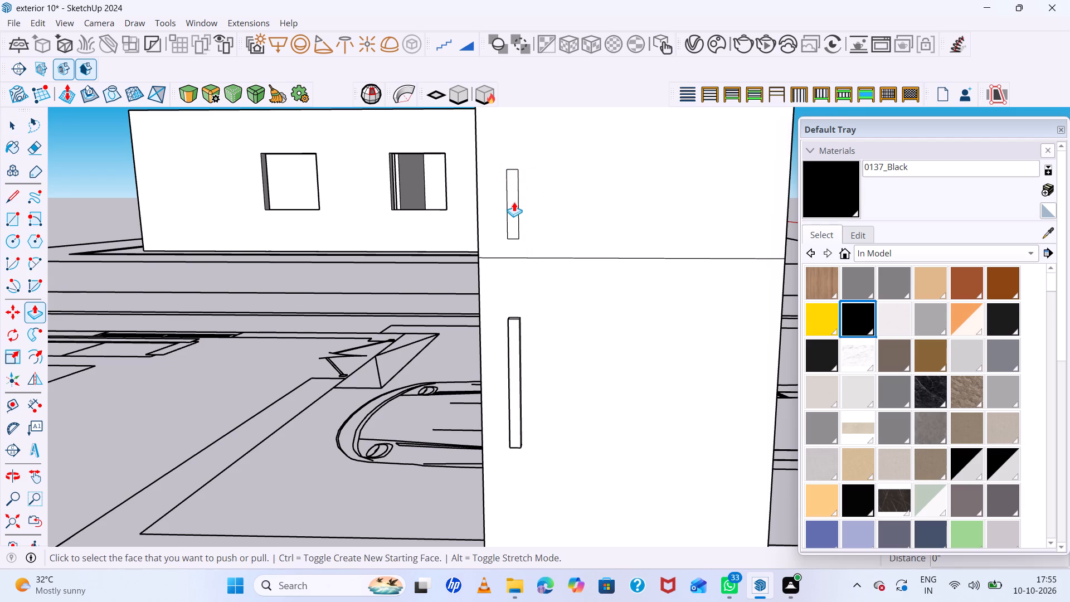
click(513, 203)
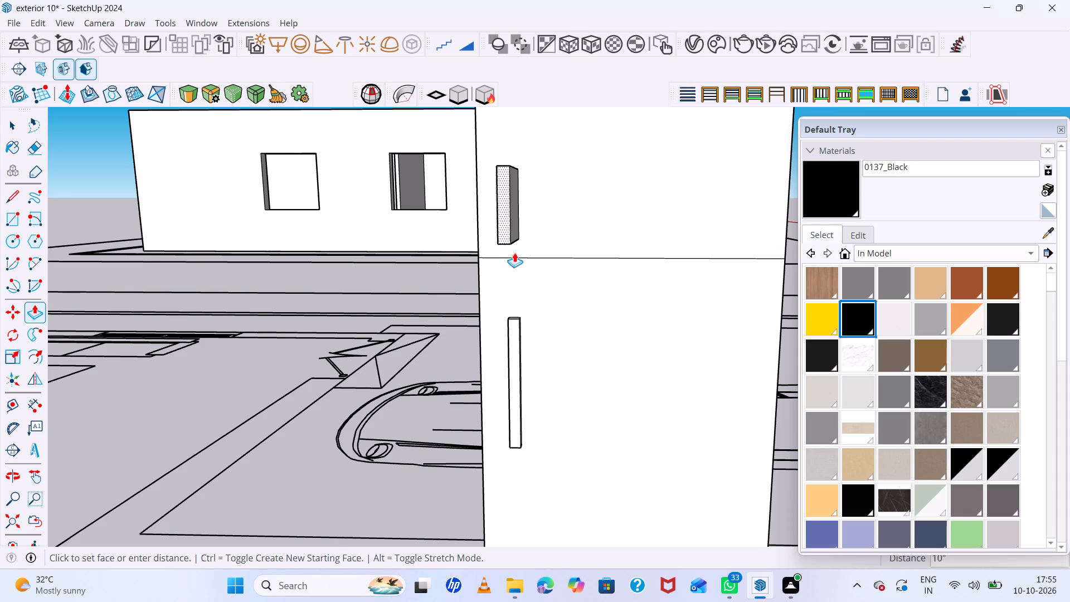
click(517, 317)
Paint the front, one side and the top of the upper door handle with the 0137_Black material.
middle_drag(518, 274, 495, 297)
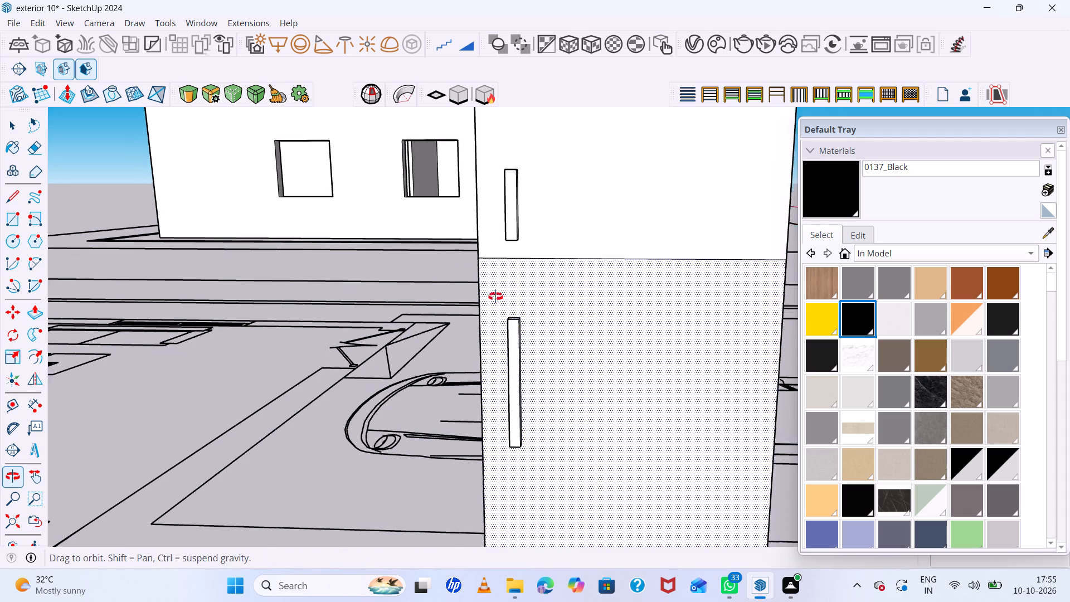
middle_drag(495, 297, 474, 339)
click(837, 191)
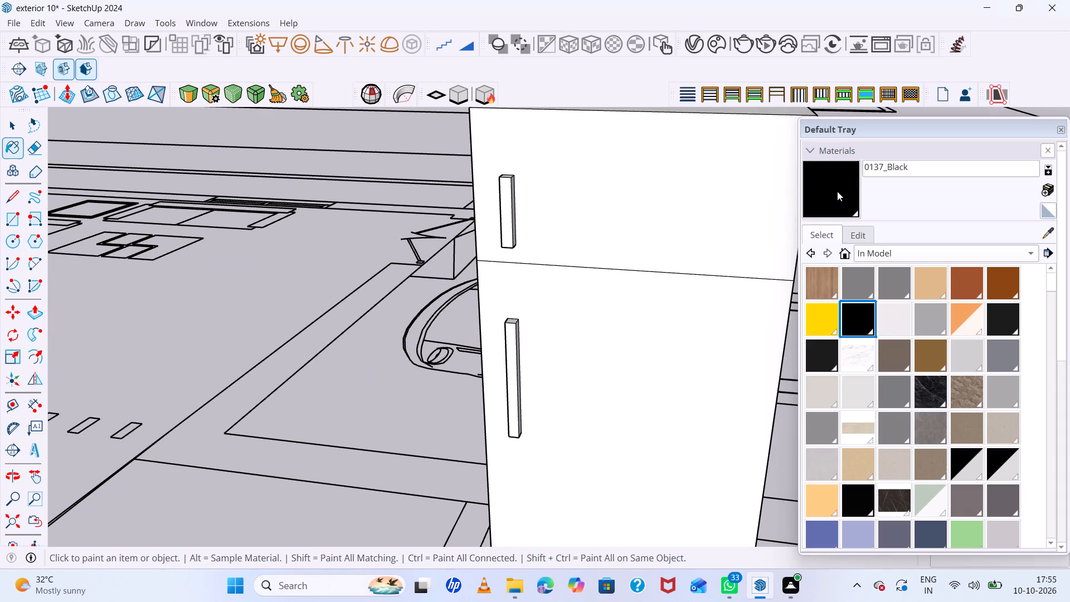
scroll(516, 213, up, 6)
click(505, 206)
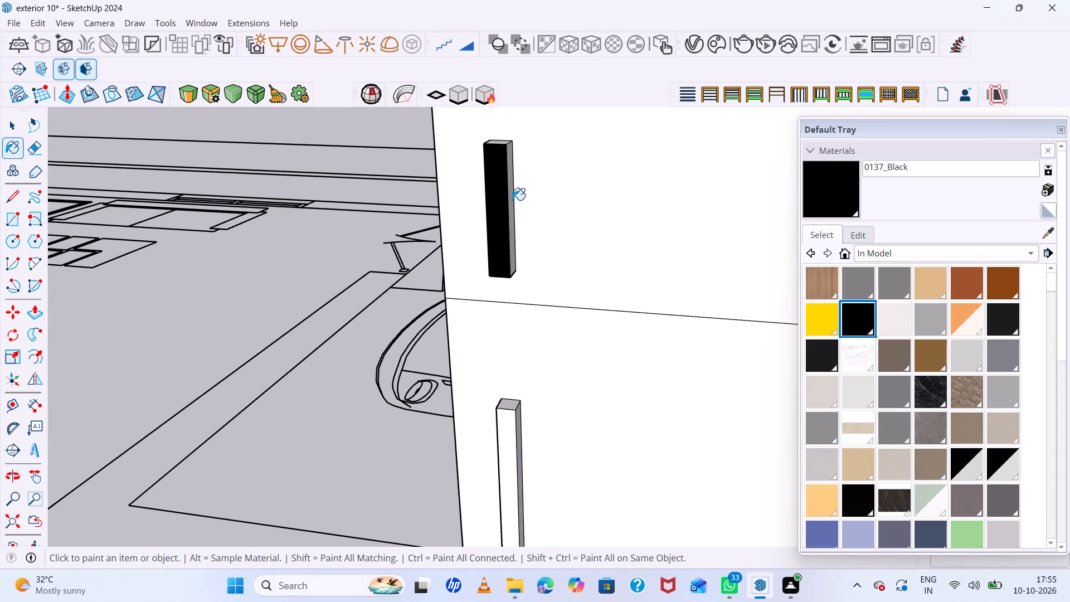
scroll(512, 200, up, 4)
click(514, 195)
scroll(512, 196, down, 1)
click(509, 191)
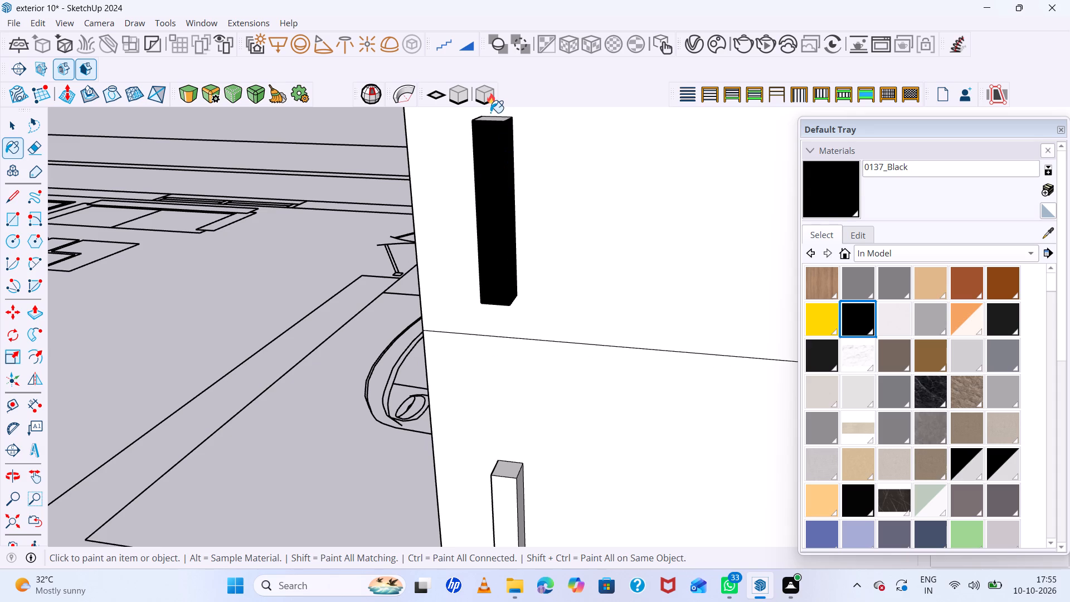
click(497, 120)
Paint the upper handle's other side and underside with 0137_Black.
middle_drag(485, 145, 553, 145)
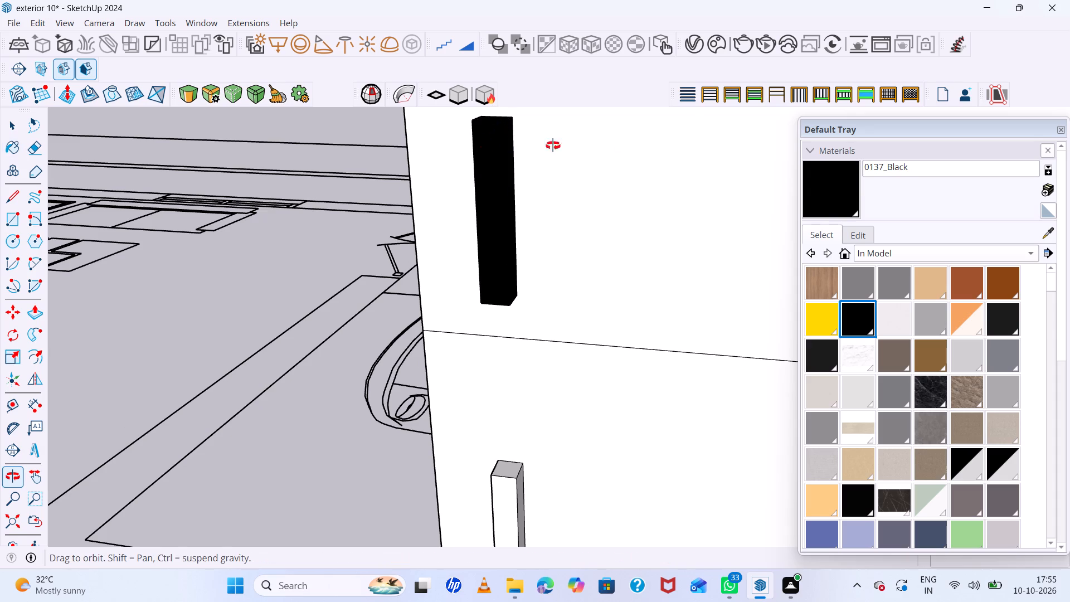
middle_drag(553, 145, 710, 135)
scroll(478, 157, up, 5)
click(532, 156)
scroll(558, 178, down, 8)
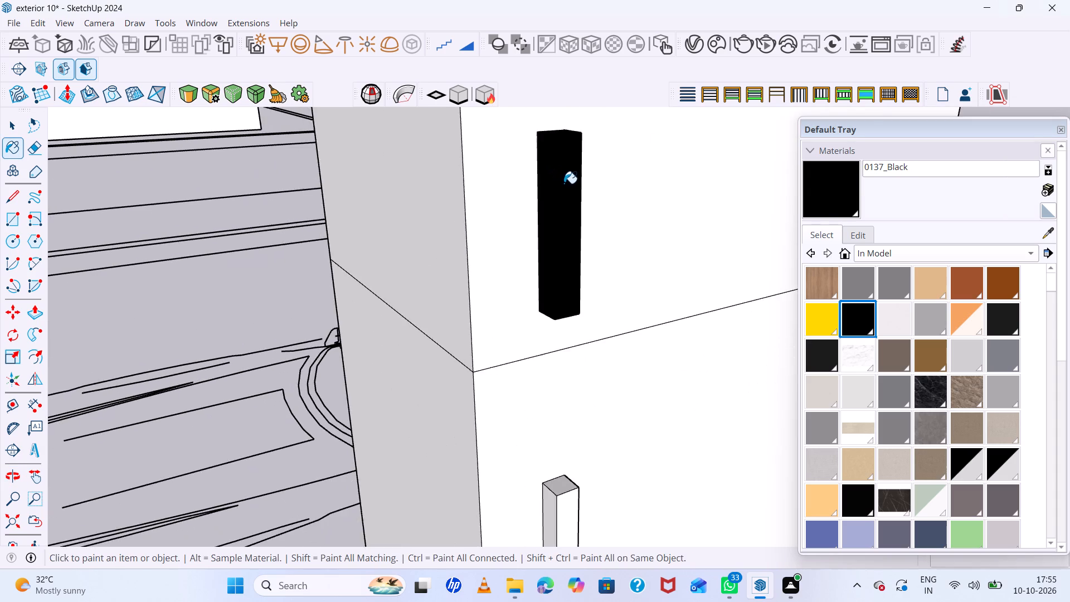
scroll(564, 183, down, 6)
scroll(575, 206, up, 1)
middle_drag(575, 206, 560, 86)
scroll(583, 234, up, 13)
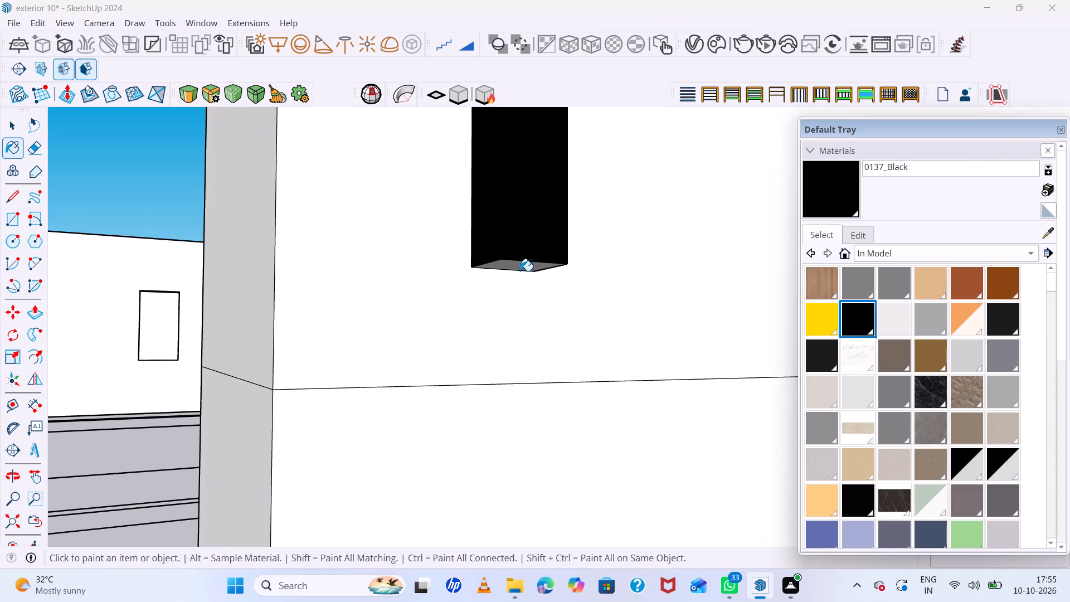
click(520, 269)
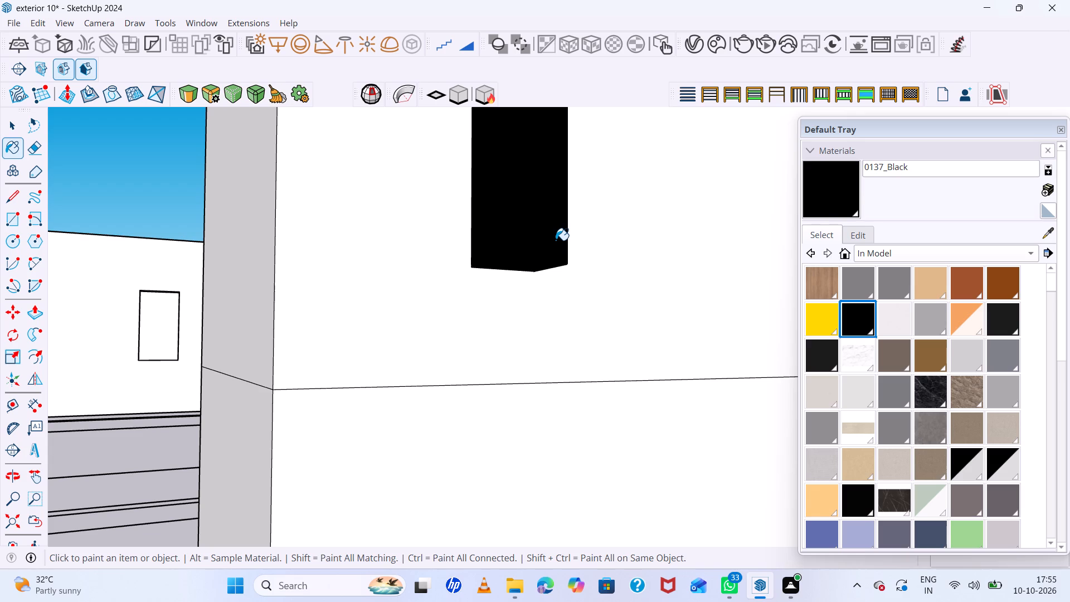
Paint the front, one side and the top of the lower door handle with 0137_Black.
scroll(556, 240, down, 14)
scroll(550, 377, up, 6)
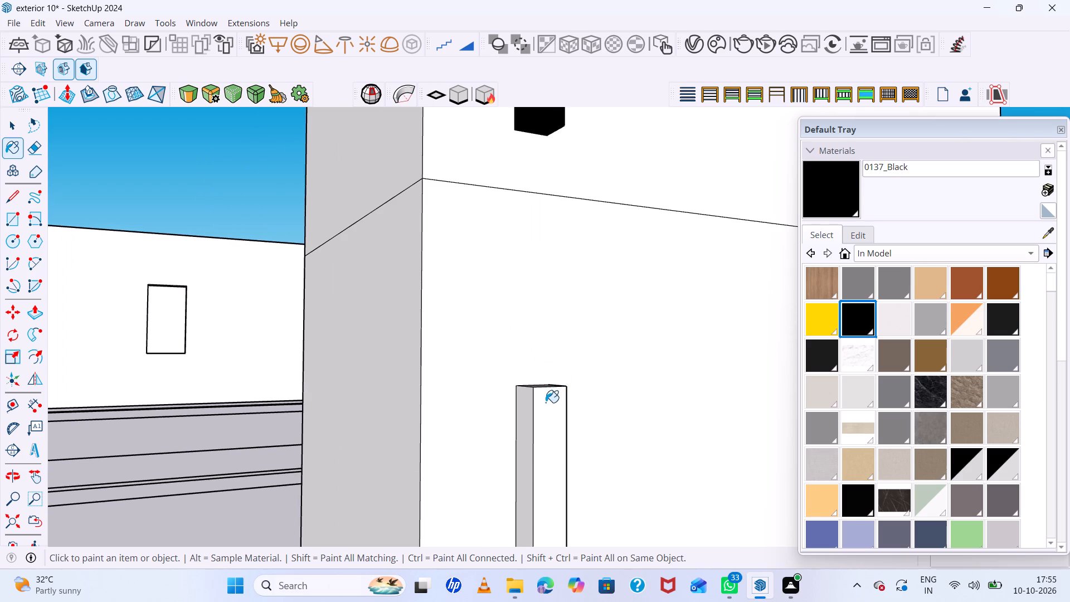
click(546, 402)
scroll(525, 404, up, 7)
click(527, 394)
scroll(540, 365, up, 6)
scroll(505, 330, down, 9)
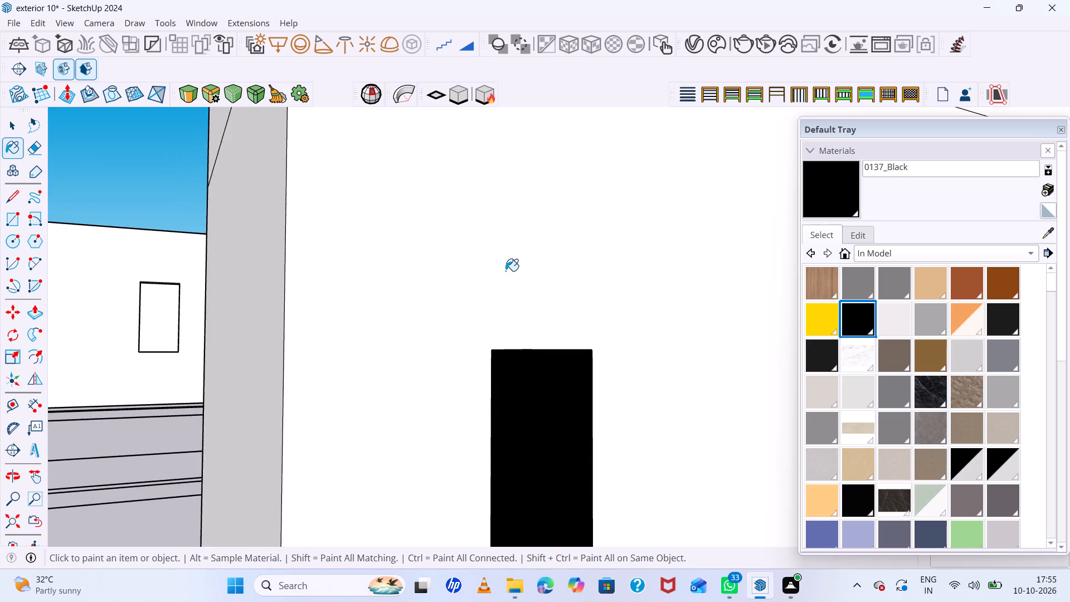
scroll(505, 271, down, 6)
scroll(539, 331, down, 5)
middle_drag(547, 397, 539, 472)
scroll(533, 364, up, 3)
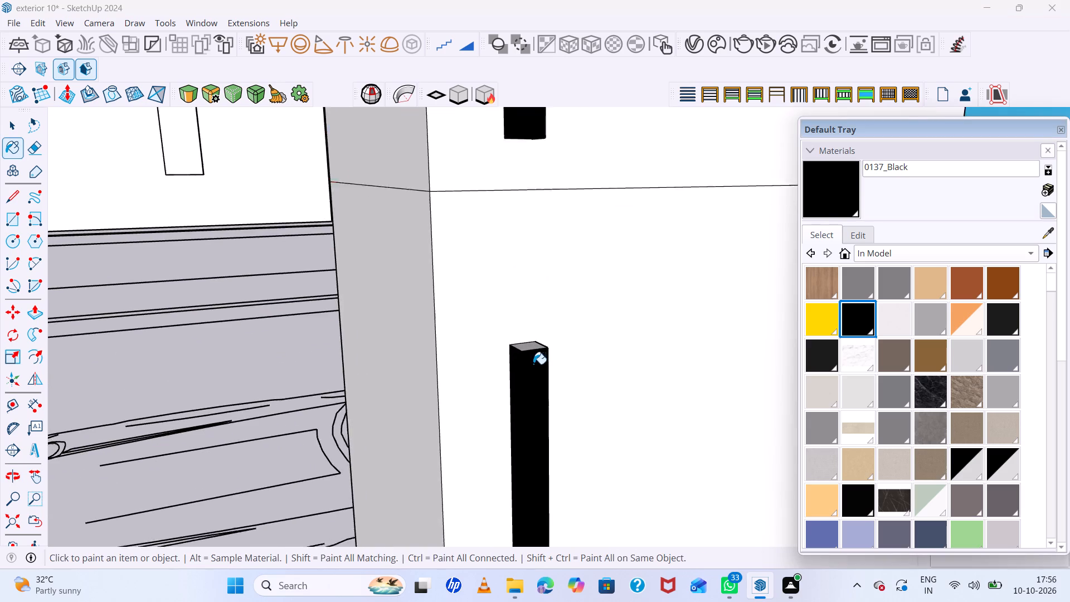
scroll(533, 364, up, 5)
click(526, 333)
Paint the lower handle's opposite side and underside with 0137_Black.
scroll(483, 310, down, 16)
middle_drag(476, 337, 430, 331)
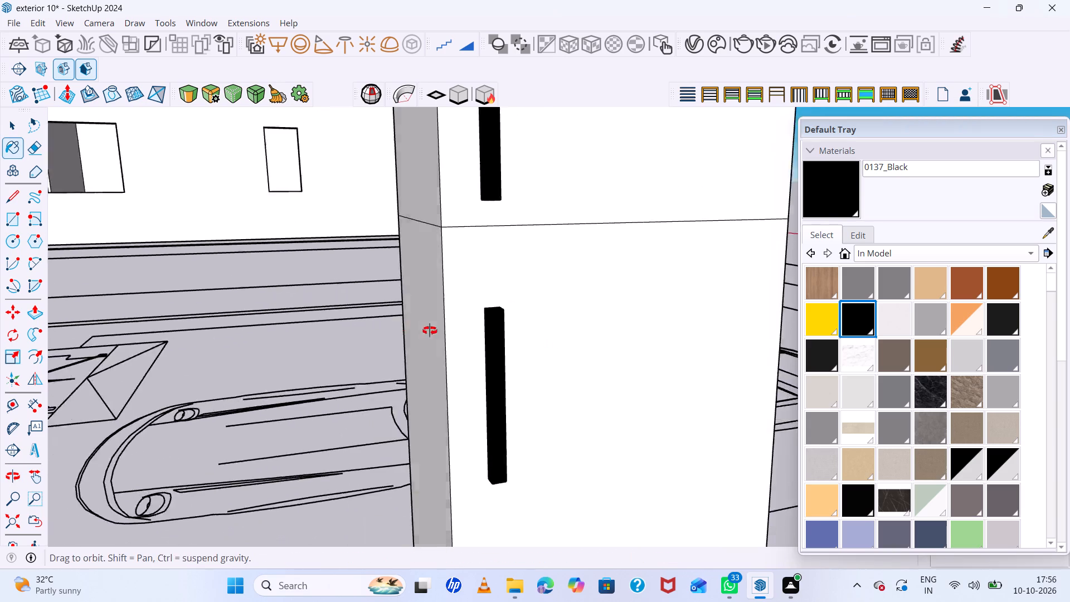
middle_drag(430, 331, 299, 314)
scroll(498, 334, up, 8)
click(491, 325)
scroll(495, 299, down, 9)
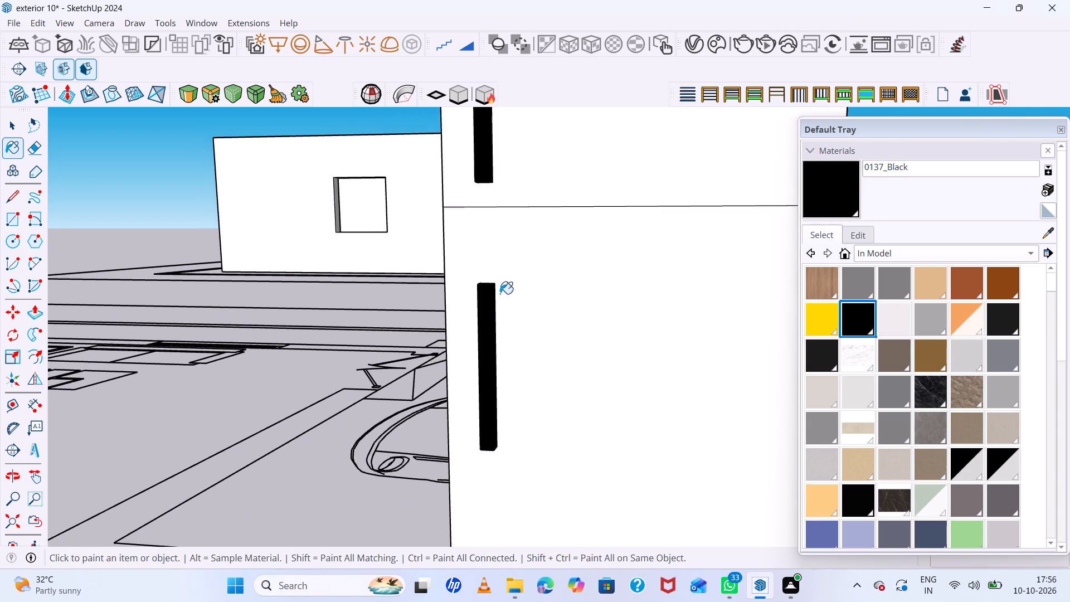
scroll(500, 294, down, 6)
middle_drag(521, 365, 505, 208)
scroll(503, 330, up, 13)
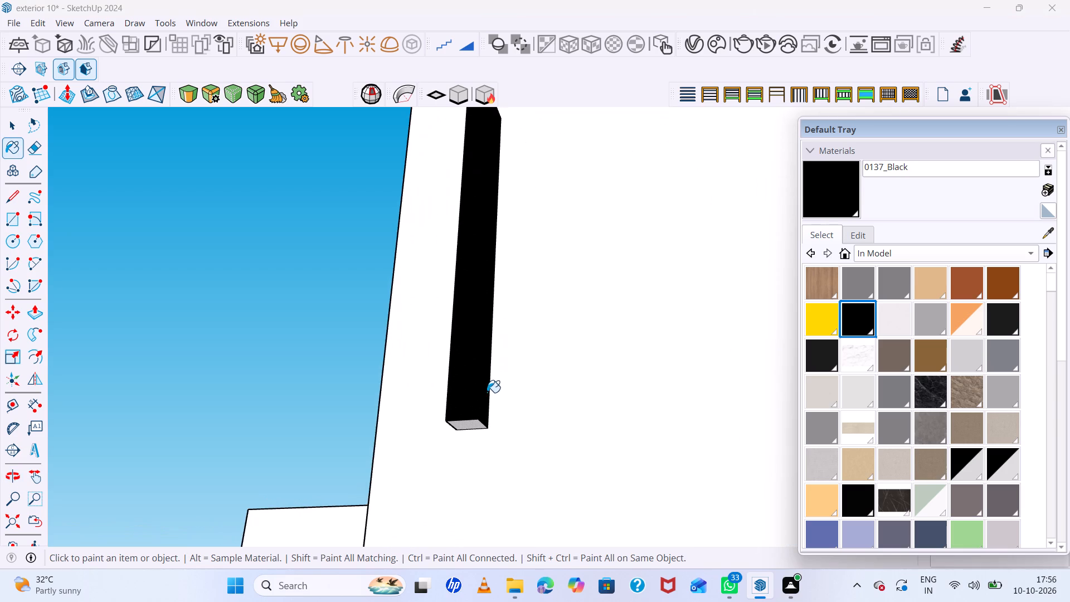
scroll(483, 402, up, 4)
middle_drag(483, 402, 487, 357)
scroll(469, 411, up, 6)
click(461, 433)
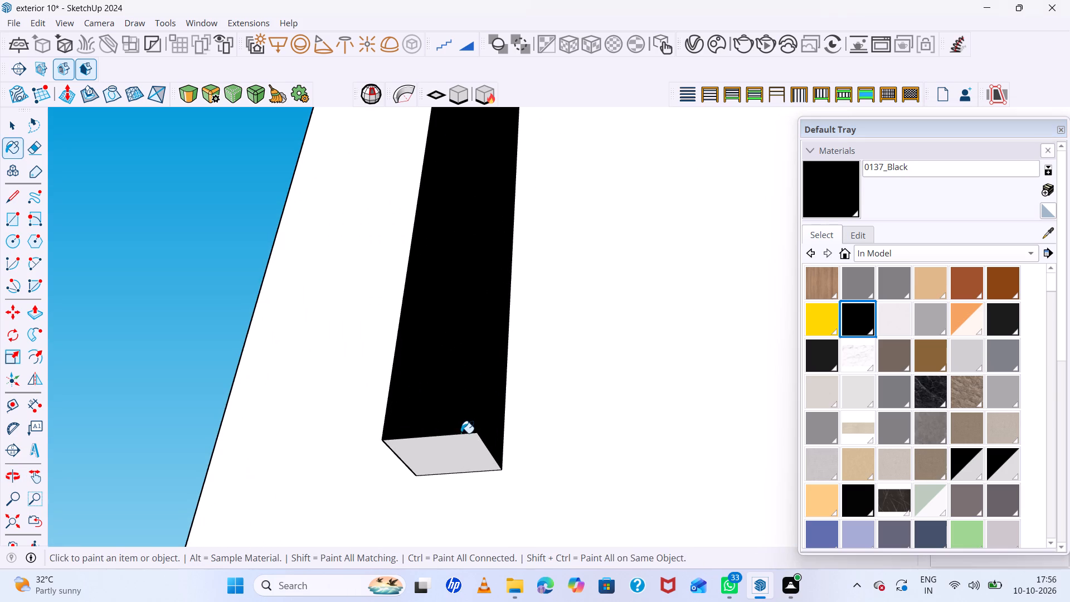
click(458, 447)
Paint the front faces of the refrigerator's upper and lower sections with the grey 0 vải xanh#1 material.
scroll(464, 372, down, 20)
scroll(464, 372, down, 6)
scroll(487, 344, up, 1)
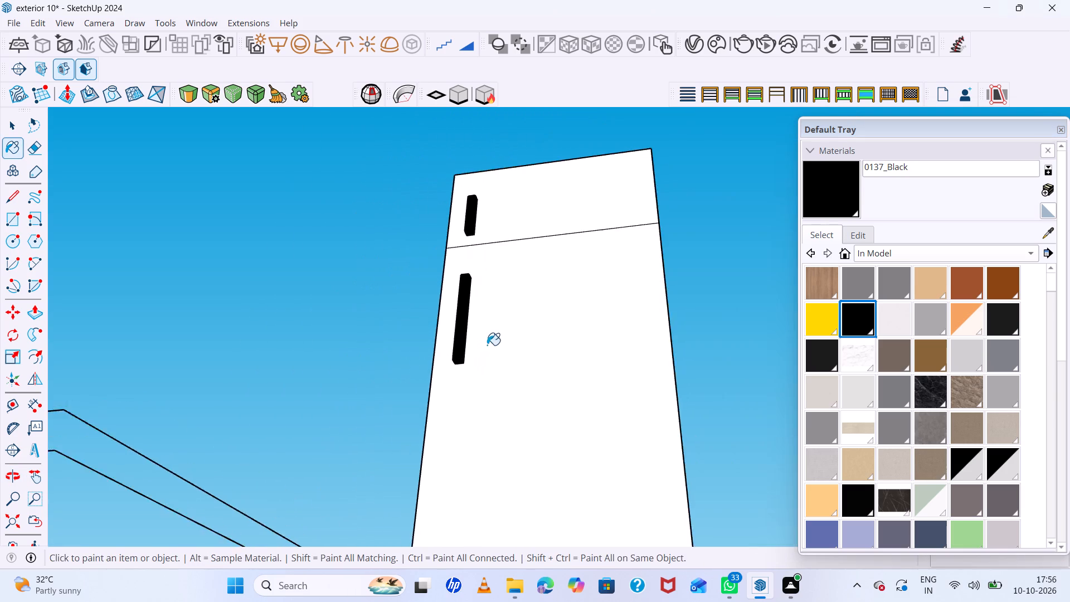
middle_drag(490, 363, 499, 459)
scroll(497, 456, up, 1)
scroll(553, 304, down, 8)
middle_drag(553, 308, 564, 416)
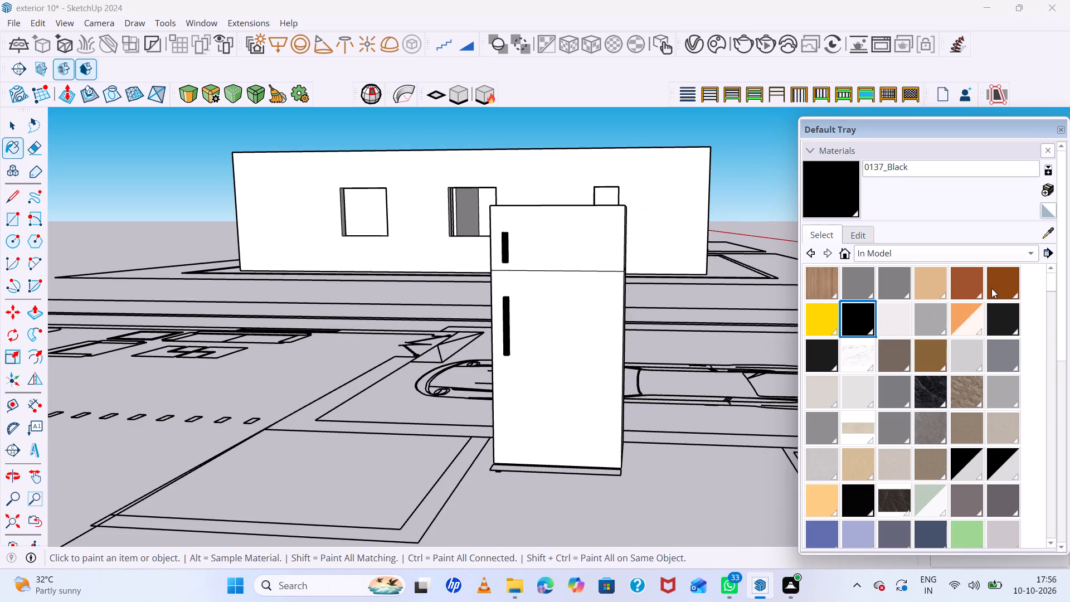
click(902, 285)
scroll(522, 265, up, 4)
click(575, 239)
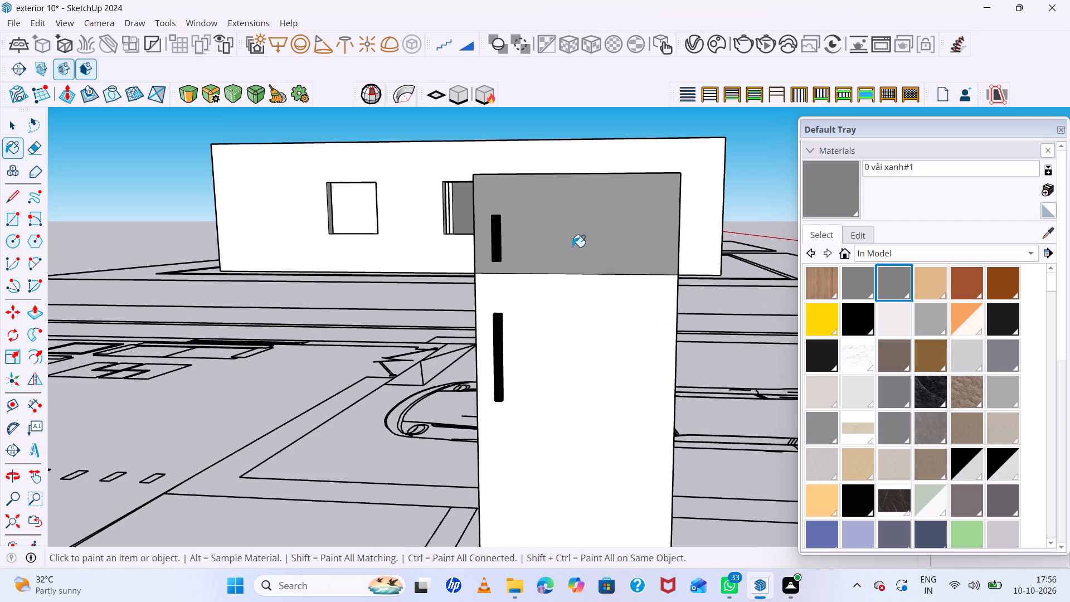
click(562, 307)
Paint both sections of the refrigerator's side face farthest from the handles with 0 vải xanh#1.
scroll(618, 329, down, 4)
middle_drag(618, 329, 412, 317)
scroll(586, 317, up, 5)
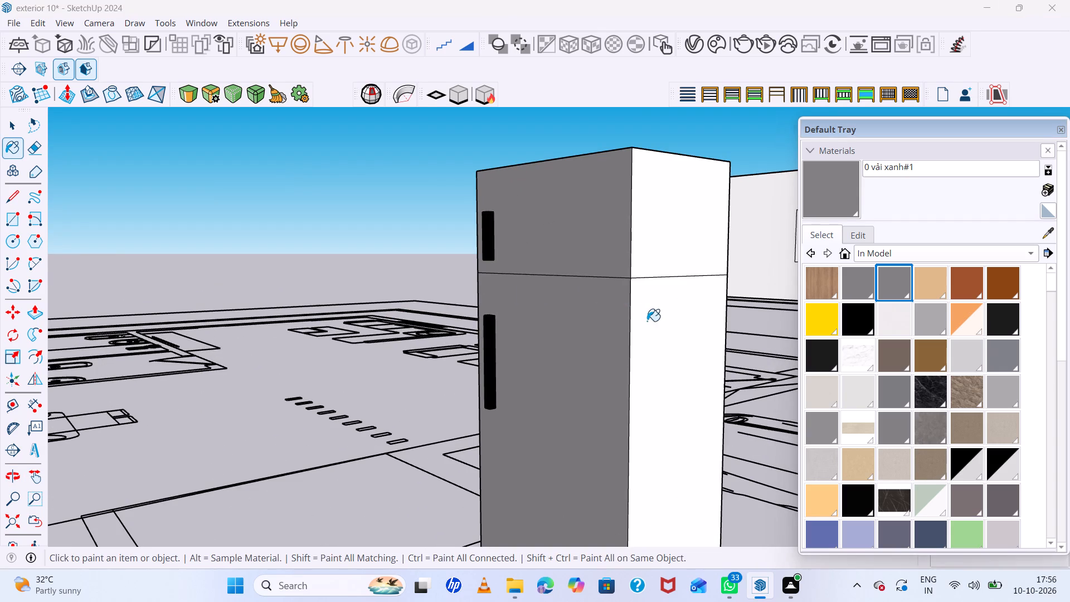
click(647, 319)
click(651, 257)
Paint the refrigerator's upper and lower back faces with 0 vải xanh#1.
scroll(461, 182, down, 7)
scroll(461, 197, up, 2)
middle_drag(463, 200, 700, 246)
scroll(688, 243, up, 7)
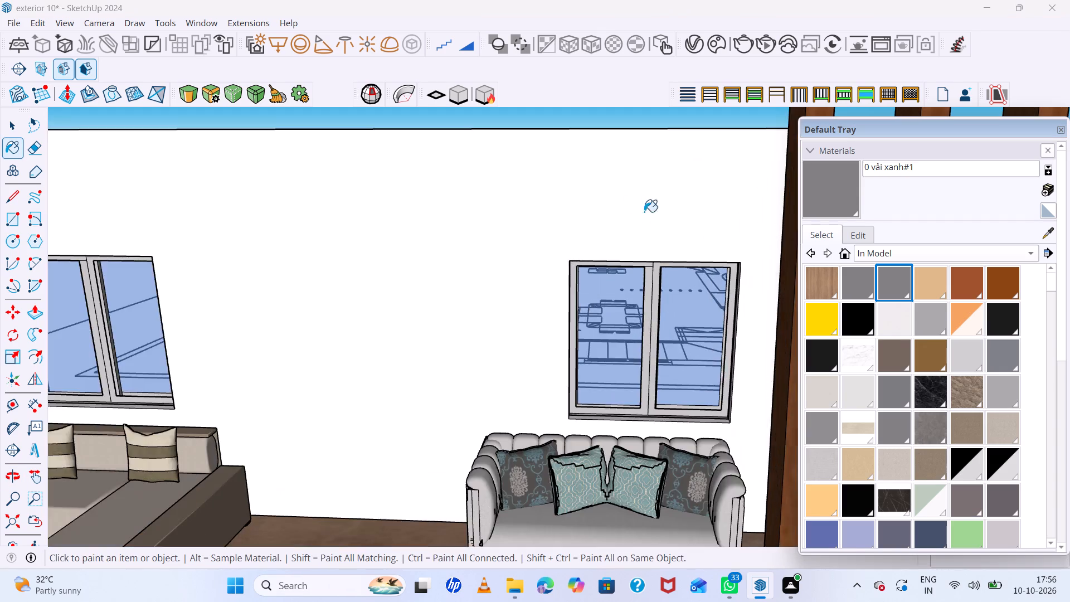
scroll(622, 212, down, 20)
scroll(622, 212, down, 4)
scroll(422, 207, down, 8)
scroll(359, 180, down, 9)
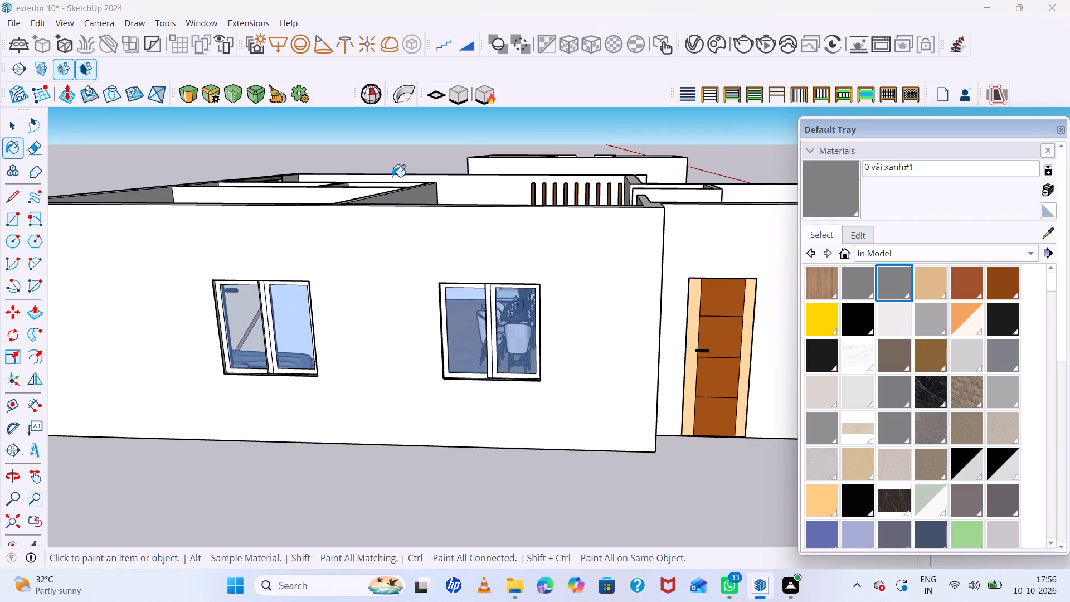
scroll(392, 177, down, 20)
scroll(392, 177, down, 6)
middle_drag(590, 193, 295, 196)
scroll(528, 164, up, 3)
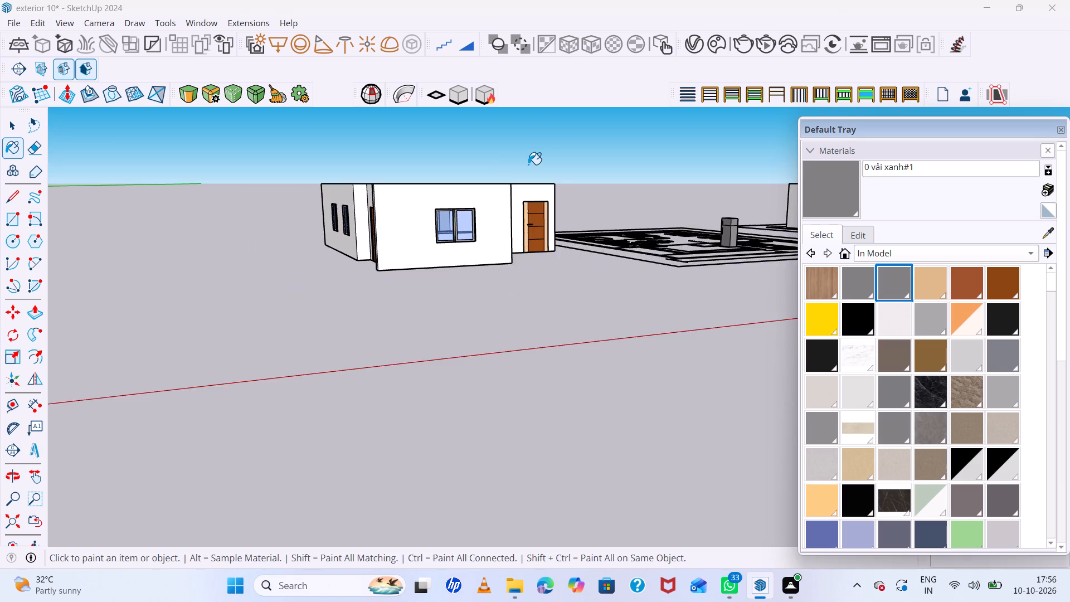
scroll(528, 164, up, 13)
scroll(497, 152, down, 9)
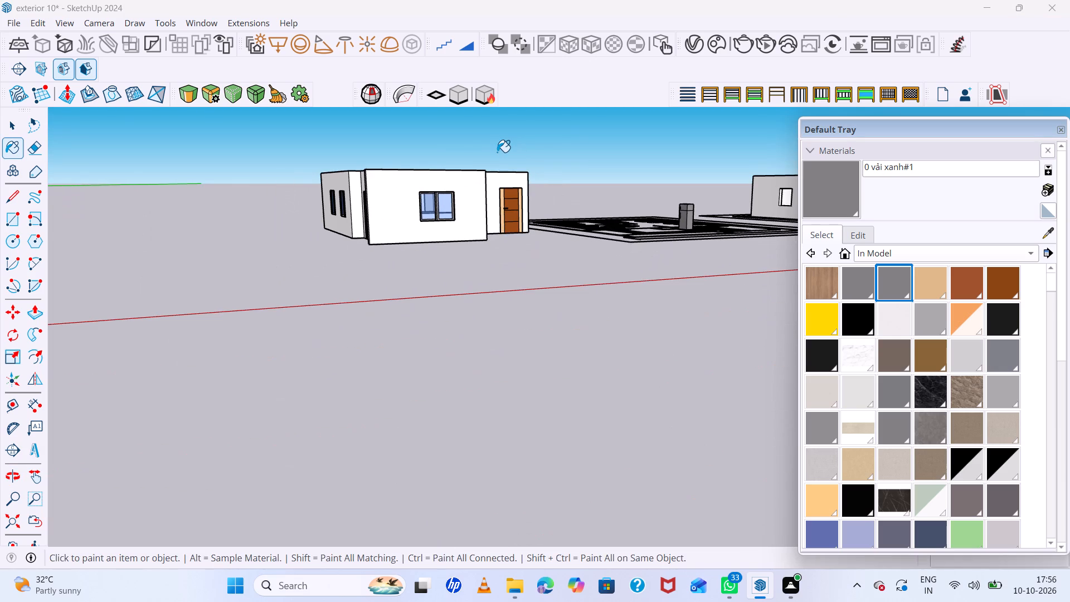
scroll(676, 207, up, 14)
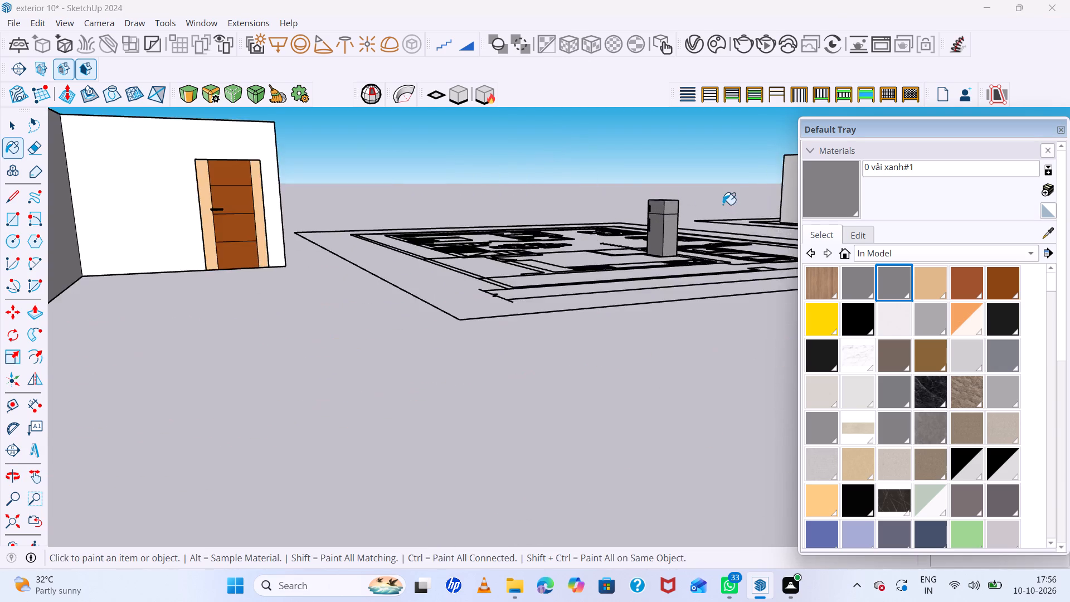
scroll(723, 205, up, 5)
scroll(726, 210, down, 3)
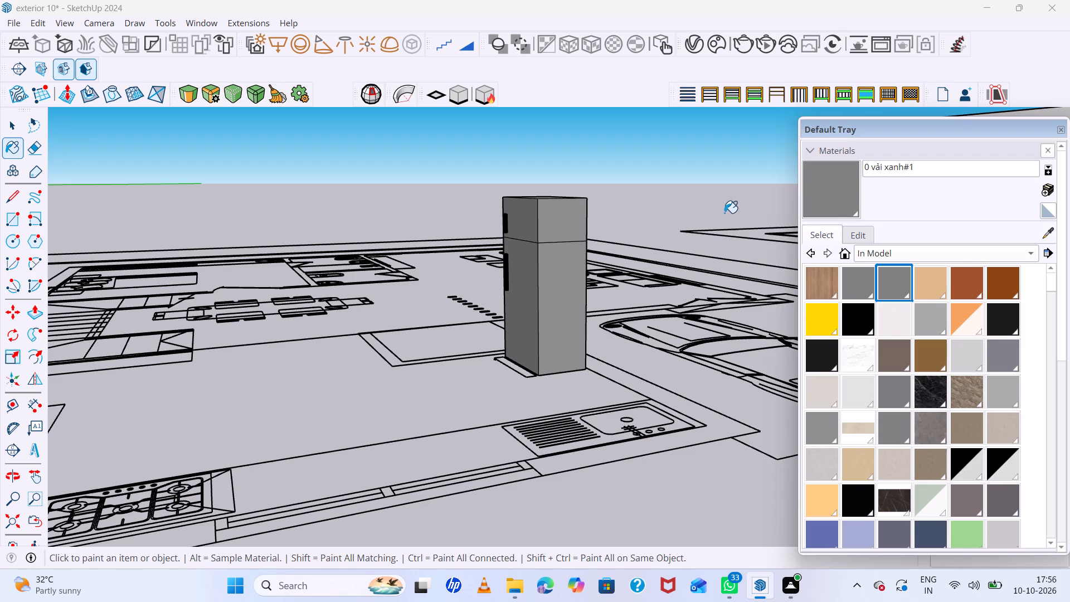
middle_drag(689, 224, 317, 284)
scroll(653, 240, up, 6)
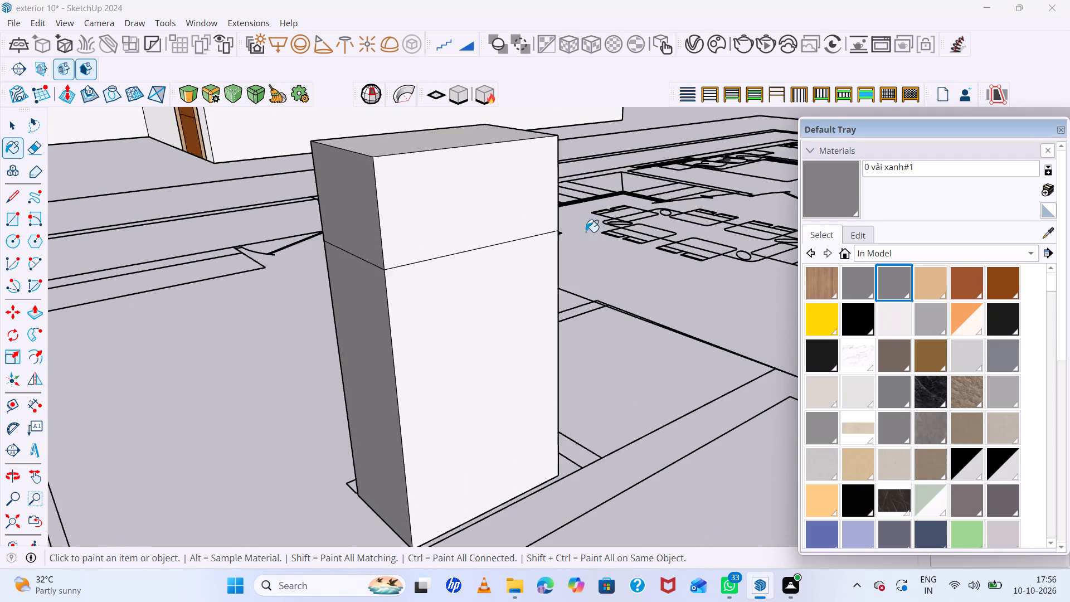
click(452, 210)
click(449, 293)
Paint the refrigerator's top face with 0 vải xanh#1.
scroll(507, 275, down, 6)
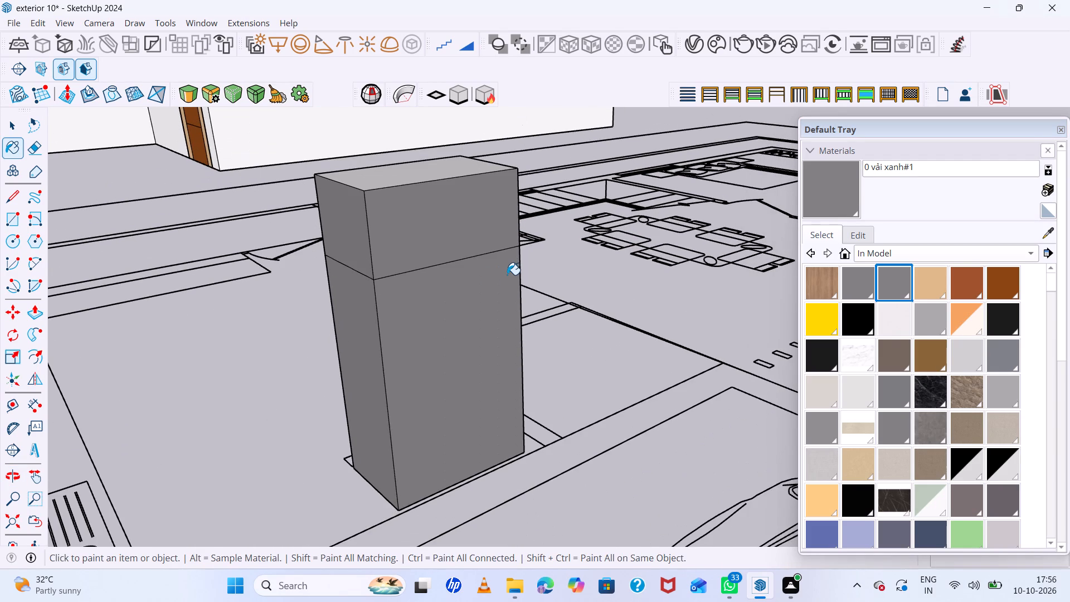
scroll(507, 275, up, 3)
scroll(507, 275, down, 3)
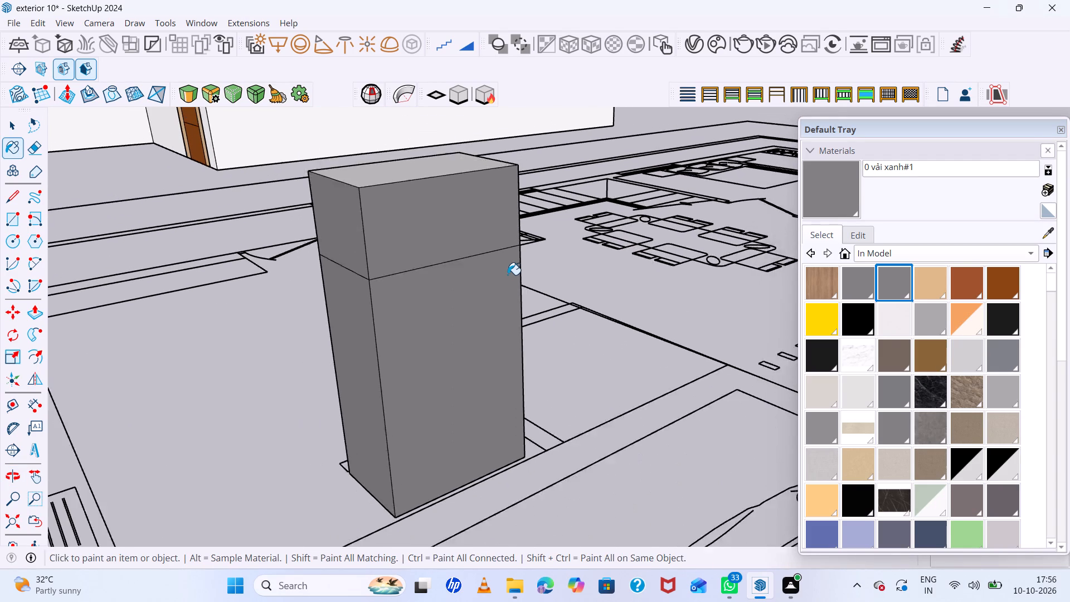
scroll(508, 275, down, 1)
middle_drag(513, 298, 517, 324)
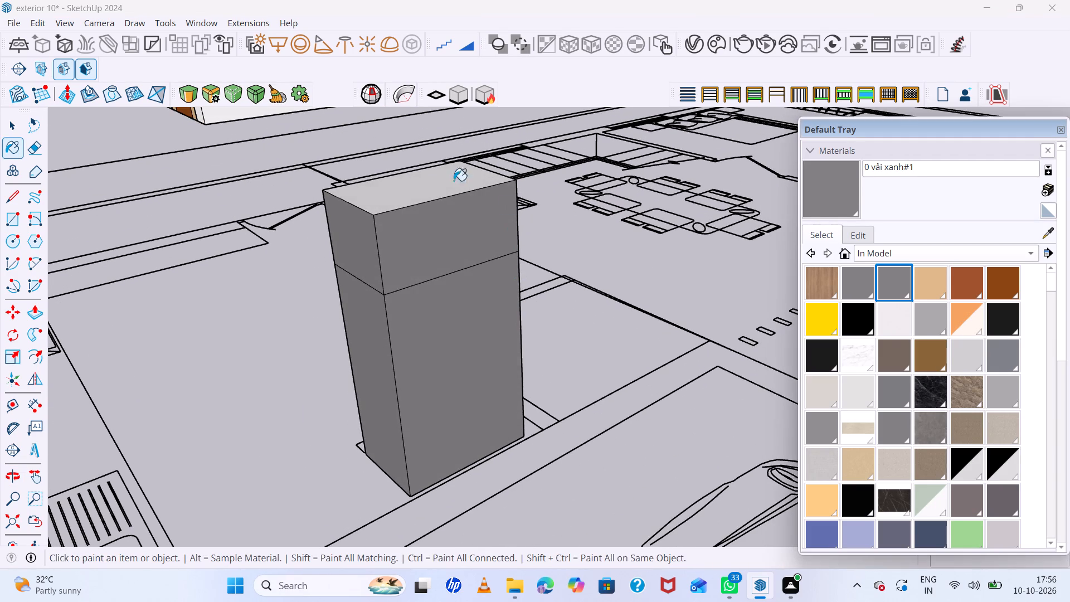
click(448, 174)
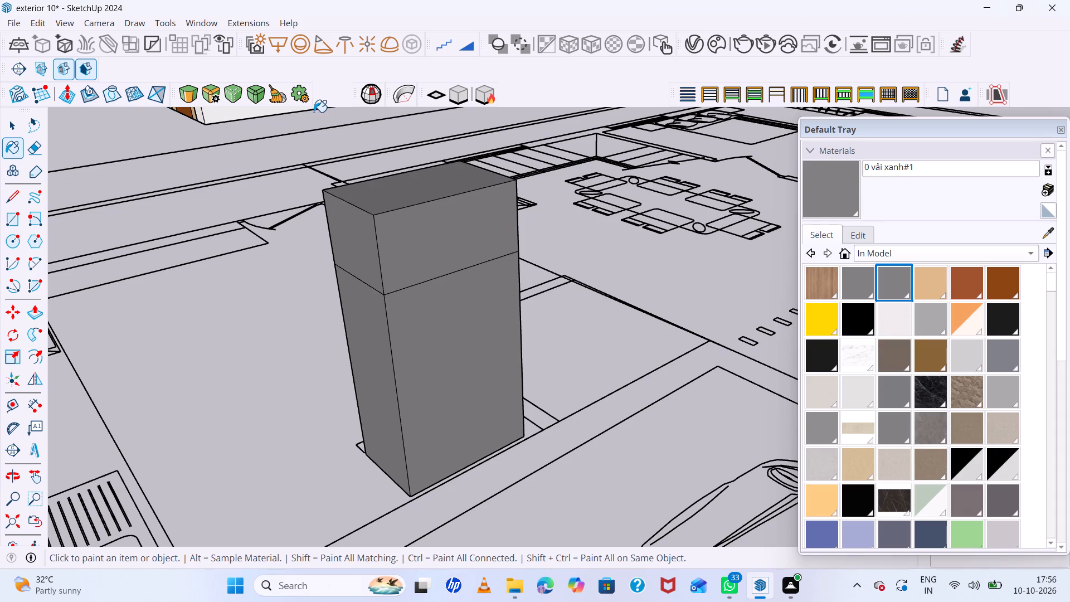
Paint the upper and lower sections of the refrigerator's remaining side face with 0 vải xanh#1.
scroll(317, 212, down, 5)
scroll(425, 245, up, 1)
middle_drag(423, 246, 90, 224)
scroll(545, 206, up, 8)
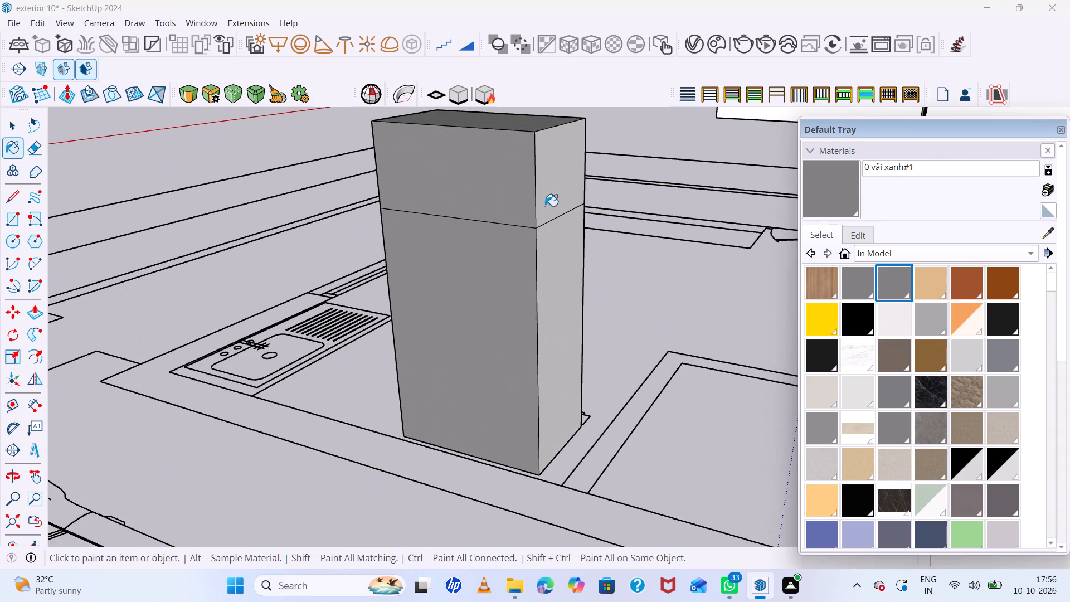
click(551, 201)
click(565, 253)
Repaint the refrigerator's front faces, the side face nearest the handles and the top with the <LightGray> material.
scroll(492, 213, down, 8)
scroll(471, 207, up, 1)
scroll(471, 208, down, 6)
middle_drag(549, 234, 525, 234)
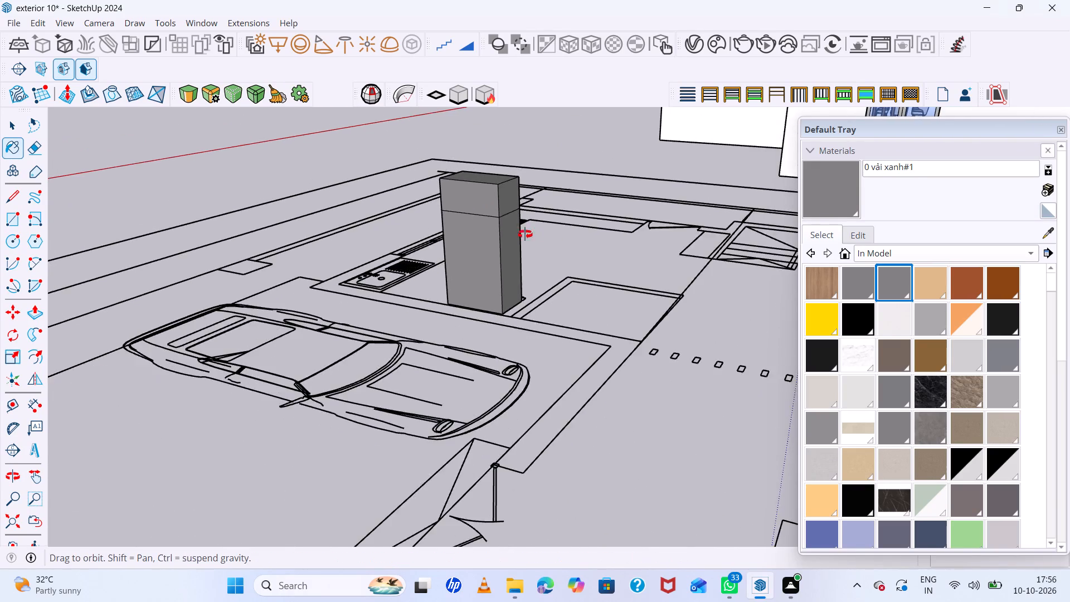
middle_drag(525, 234, 245, 240)
middle_drag(649, 213, 364, 205)
scroll(551, 187, up, 7)
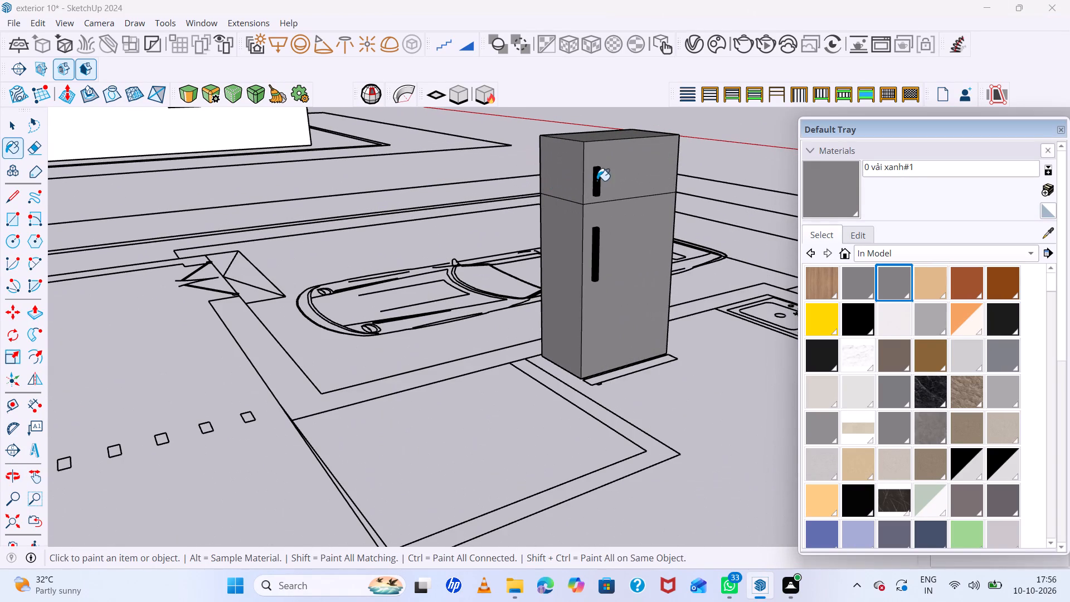
key(space)
click(927, 326)
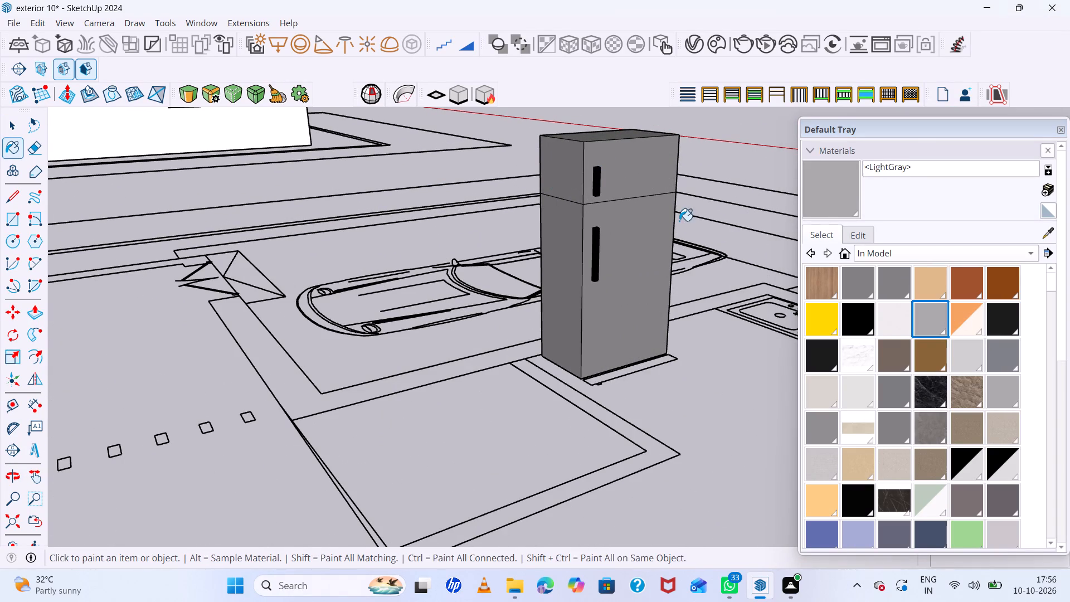
click(663, 223)
click(622, 177)
click(567, 240)
click(560, 186)
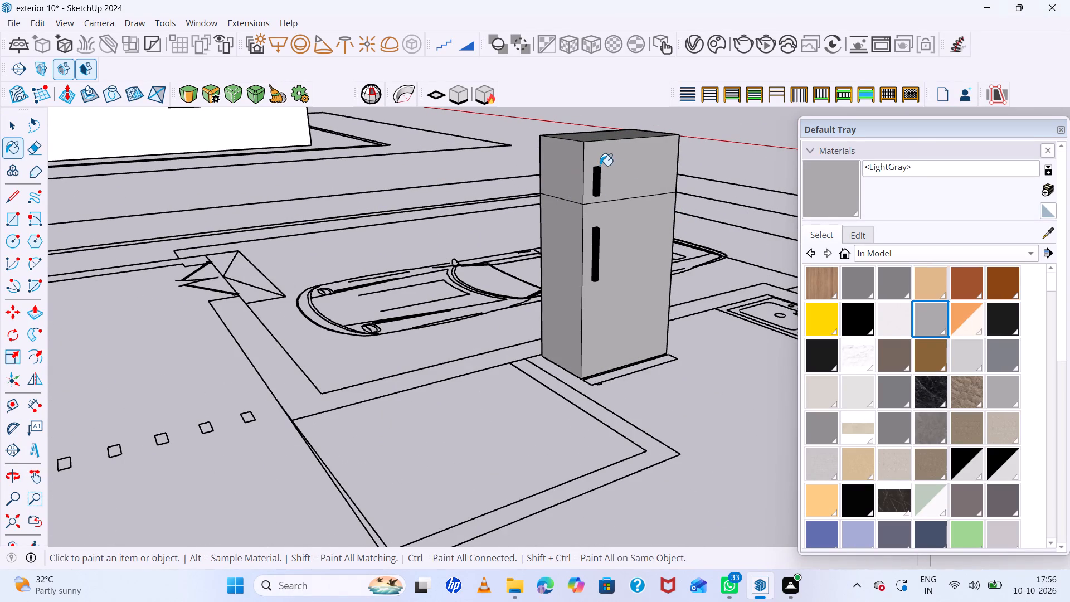
scroll(601, 165, up, 3)
click(596, 124)
Repaint both sections of the refrigerator's side face farthest from the handles with <LightGray>.
middle_drag(690, 200, 685, 200)
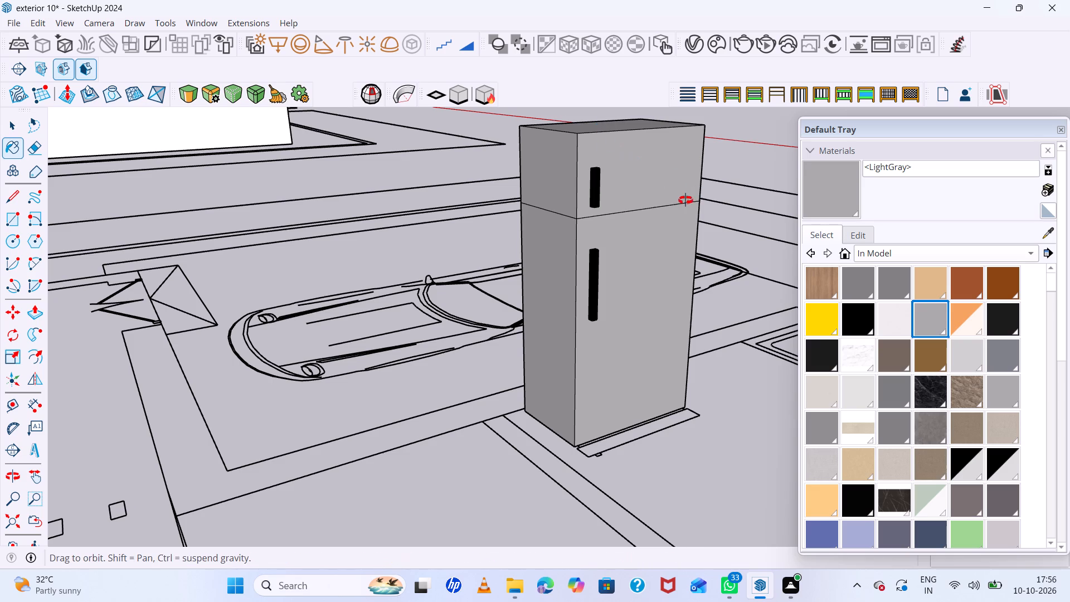
middle_drag(685, 200, 365, 201)
scroll(718, 226, up, 5)
click(704, 202)
click(729, 281)
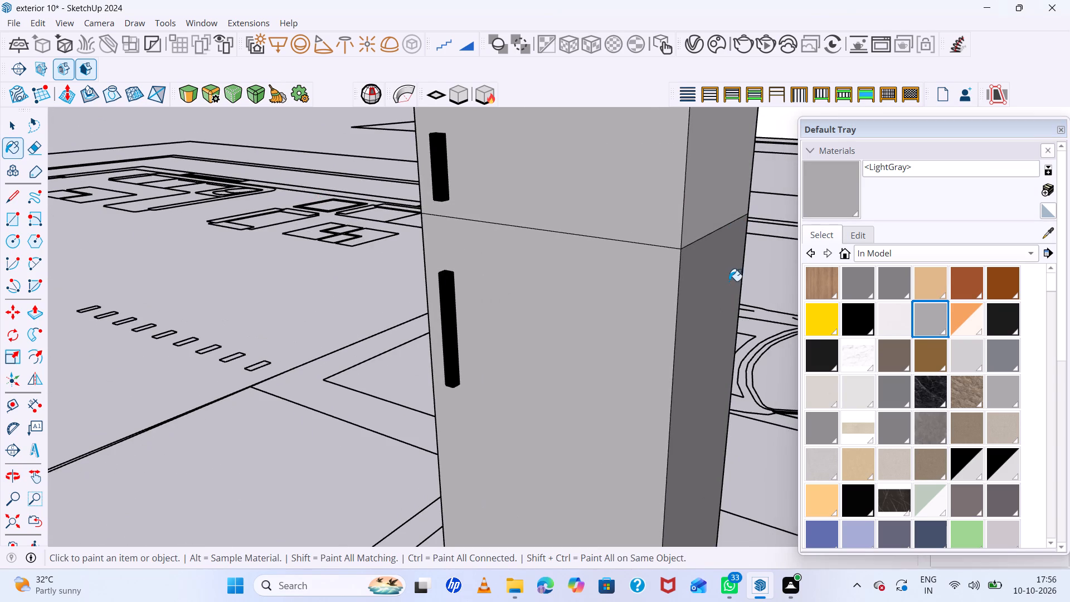
Repaint the refrigerator's upper and lower back faces with <LightGray>, and apply it to the top face again.
scroll(551, 291, down, 7)
middle_drag(616, 276, 317, 275)
scroll(721, 275, up, 6)
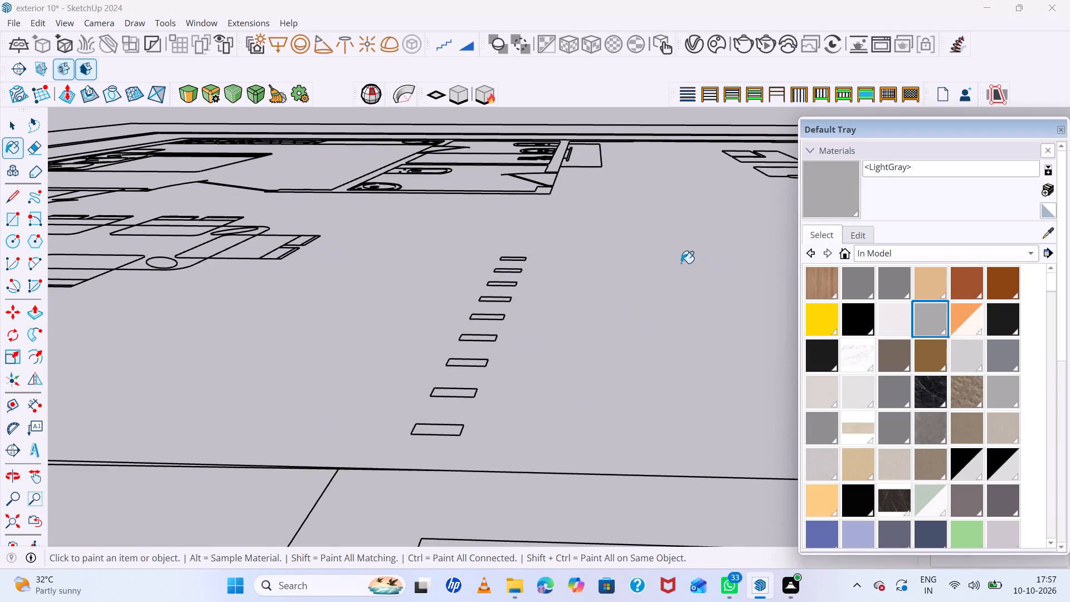
scroll(681, 263, down, 7)
middle_drag(626, 262, 532, 254)
click(594, 231)
click(584, 290)
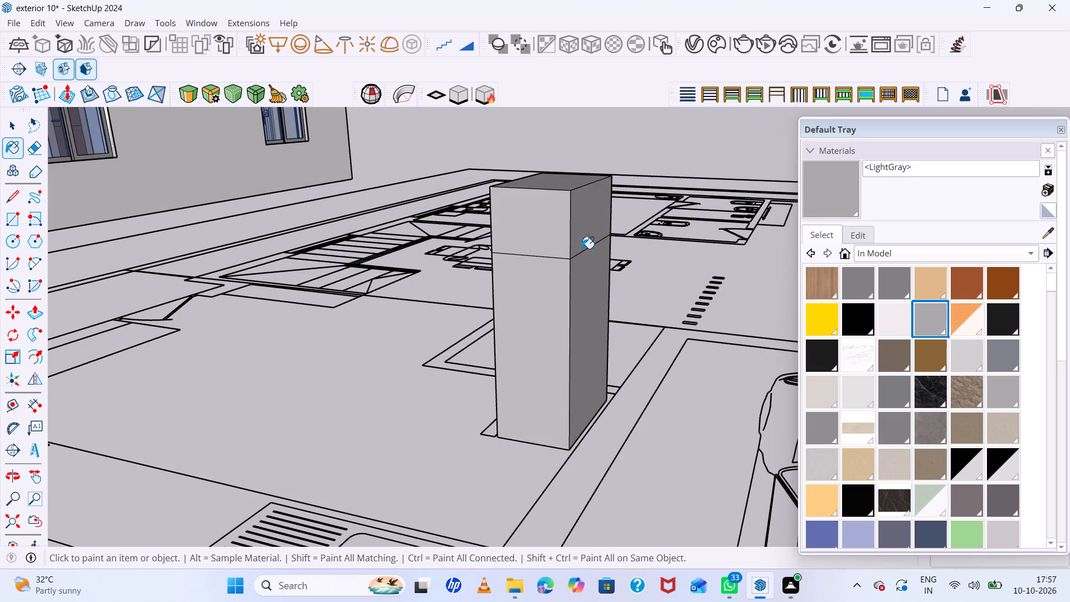
click(554, 182)
Select the whole refrigerator with its handles and make it a group.
scroll(507, 236, down, 6)
scroll(535, 187, up, 9)
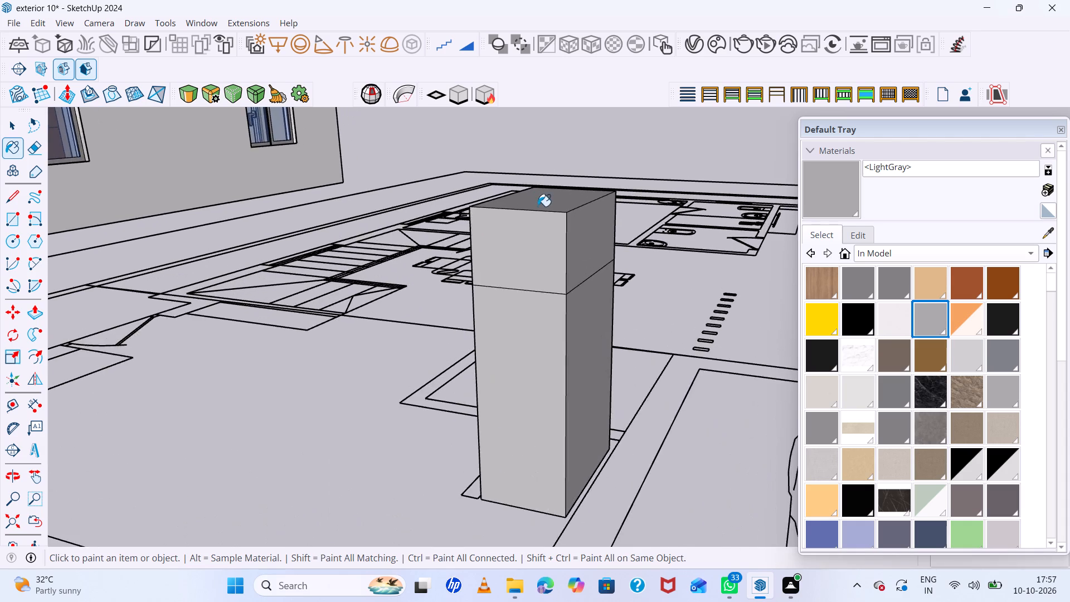
scroll(538, 206, up, 3)
middle_drag(544, 244, 557, 370)
scroll(554, 296, up, 1)
scroll(606, 235, down, 14)
middle_drag(695, 292, 840, 258)
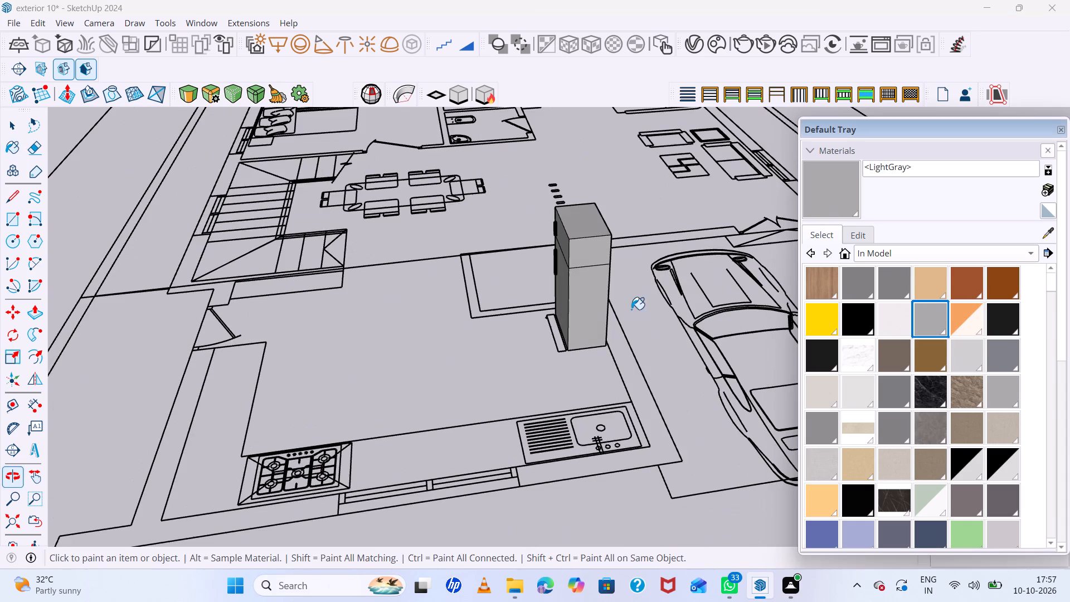
middle_drag(505, 327, 687, 299)
middle_drag(689, 297, 710, 260)
middle_drag(710, 254, 710, 239)
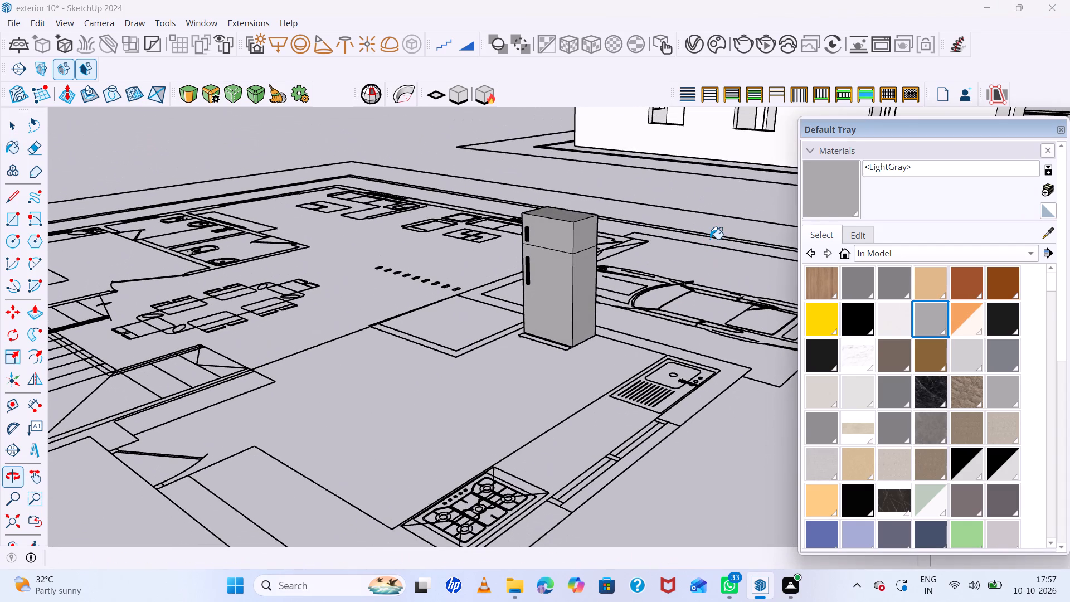
key(space)
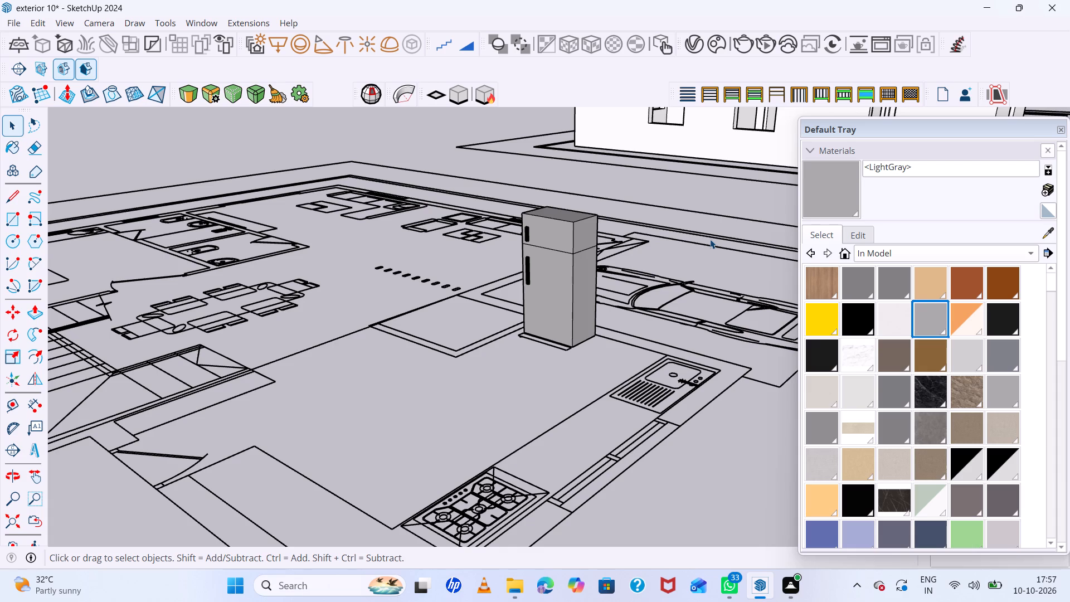
triple_click(566, 295)
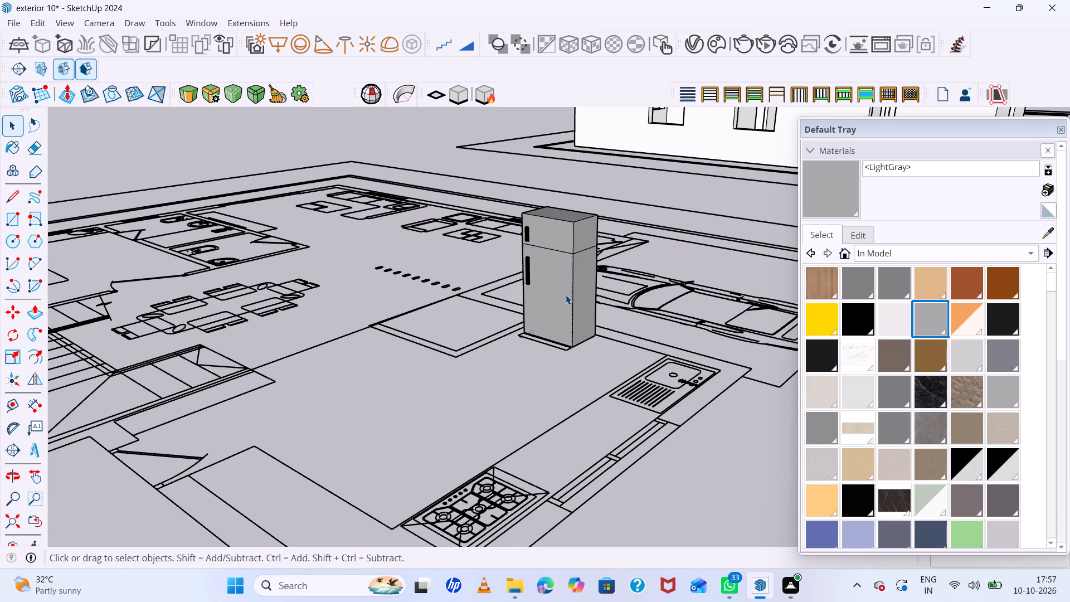
click(566, 295)
right_click(566, 294)
click(588, 130)
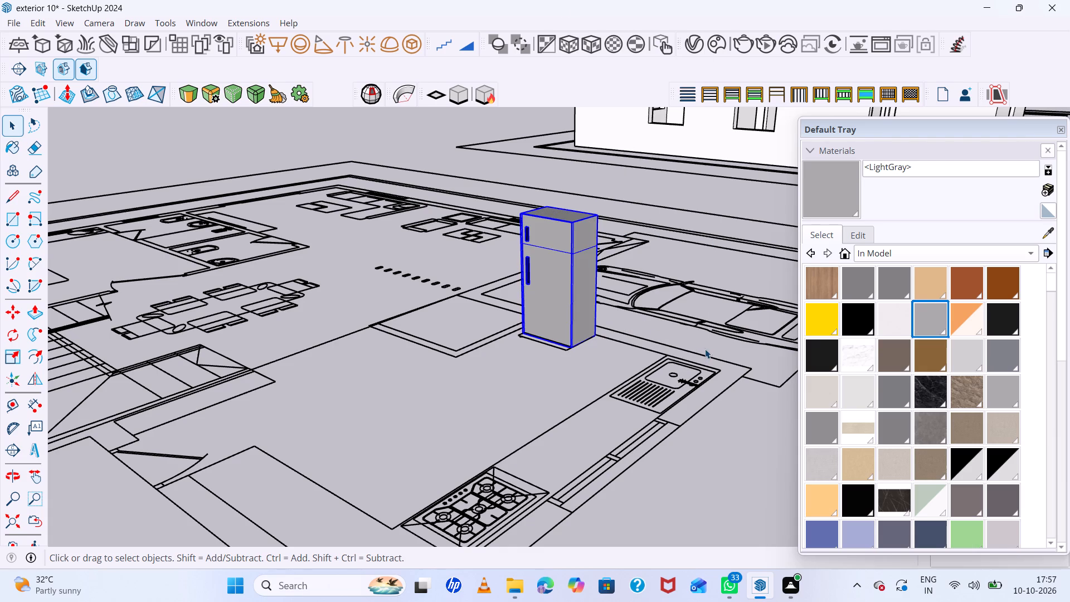
Move the refrigerator about 42' 7" from the plan's outer kitchen corner to the matching corner of the furnished house, then deselect it.
key(m)
click(749, 366)
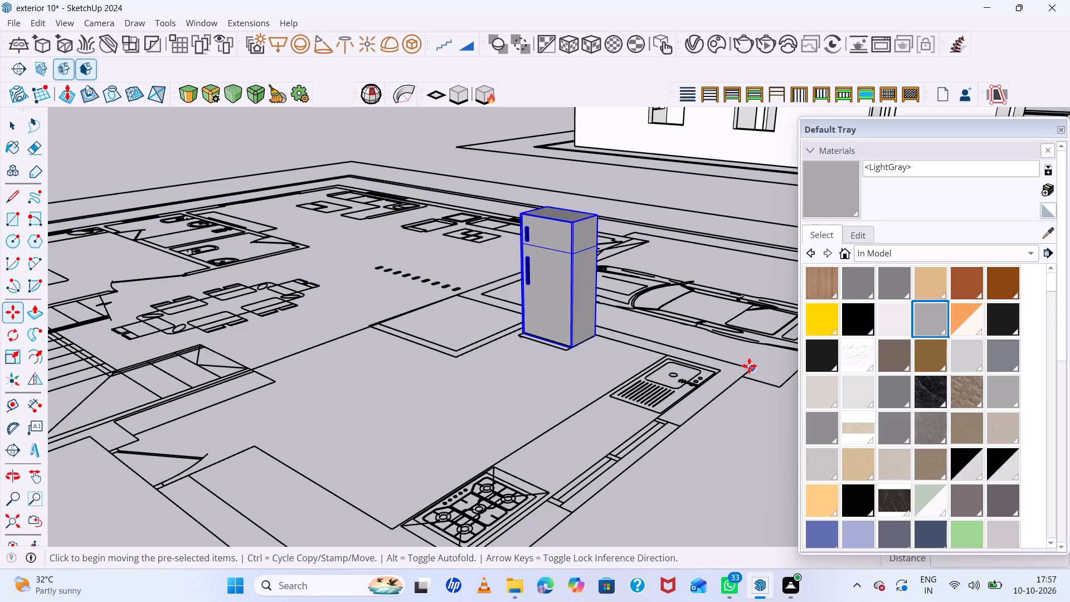
scroll(436, 321, down, 8)
scroll(594, 266, down, 6)
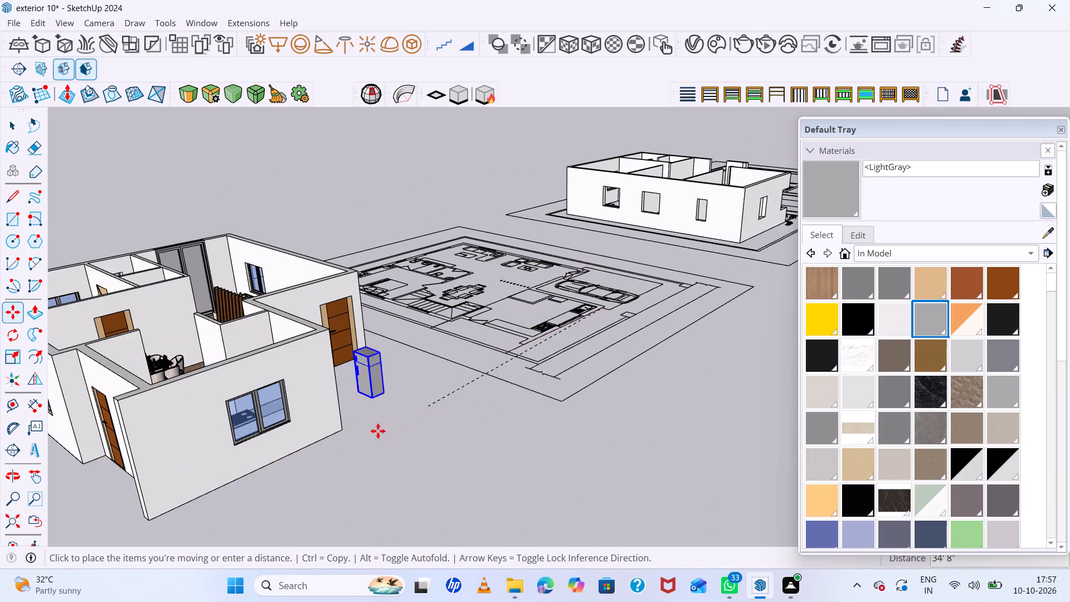
click(345, 431)
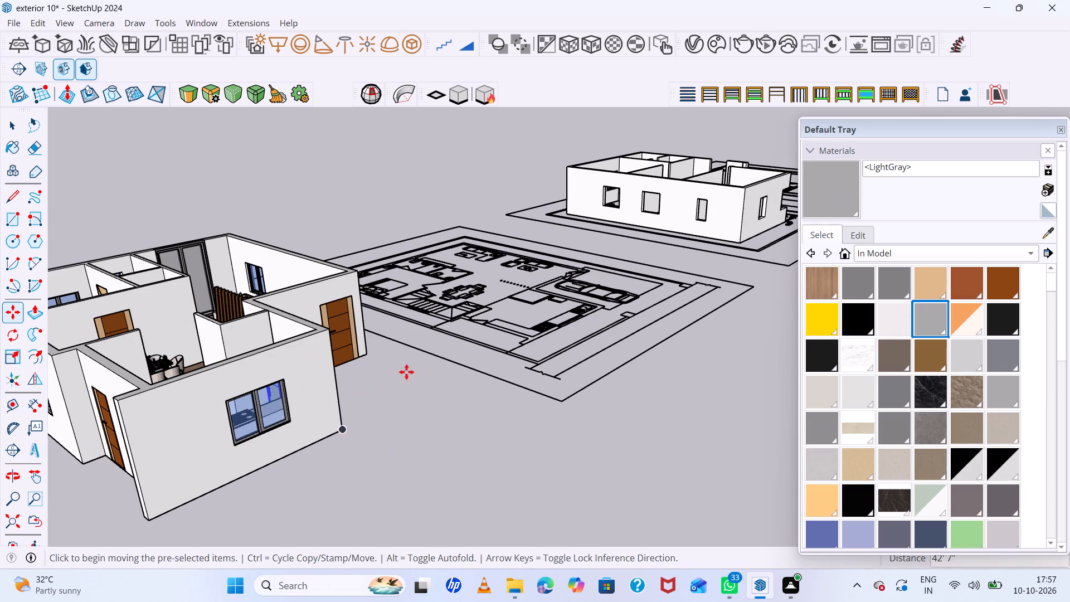
key(space)
click(416, 365)
Examine the refrigerator's placement in the kitchen and the furnished rooms against the adjacent floor plan.
scroll(200, 333, up, 7)
middle_drag(304, 374, 435, 396)
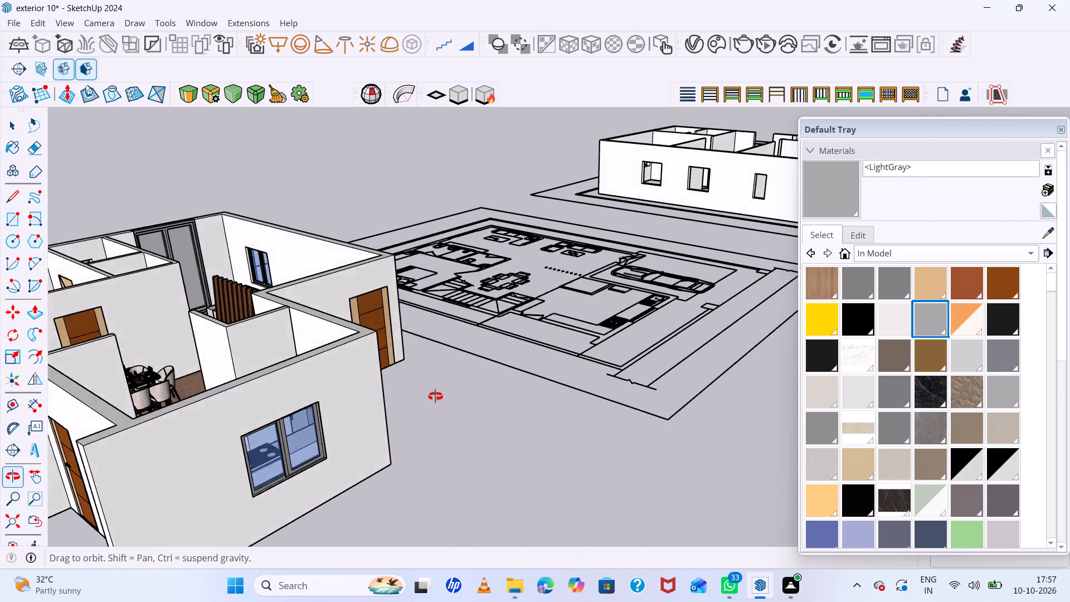
middle_drag(435, 396, 497, 396)
middle_click(497, 396)
scroll(502, 375, down, 7)
scroll(518, 410, up, 6)
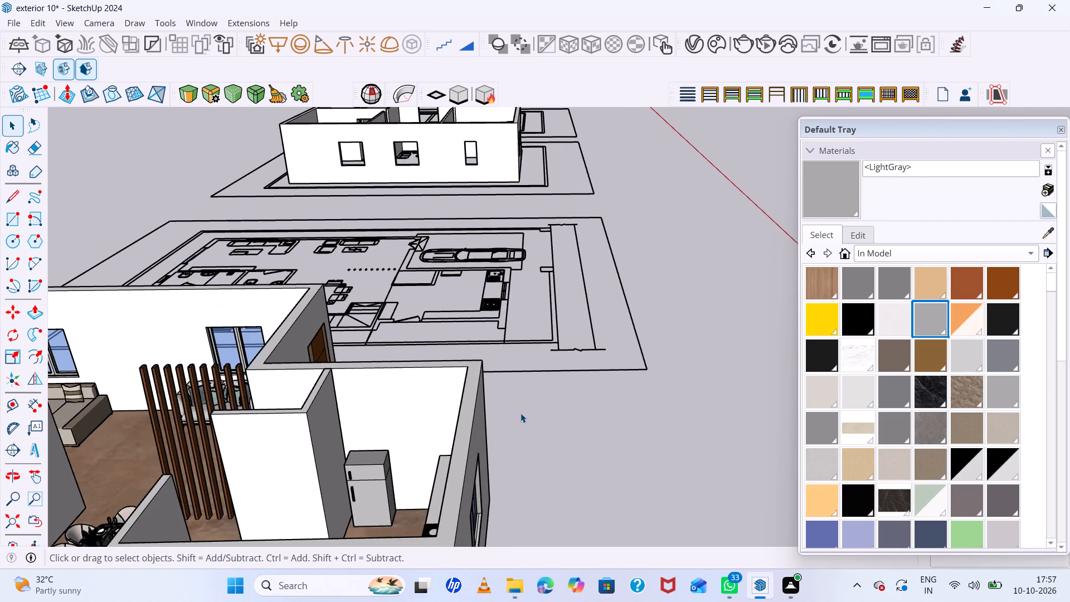
middle_drag(520, 432, 518, 454)
click(540, 315)
scroll(548, 312, down, 9)
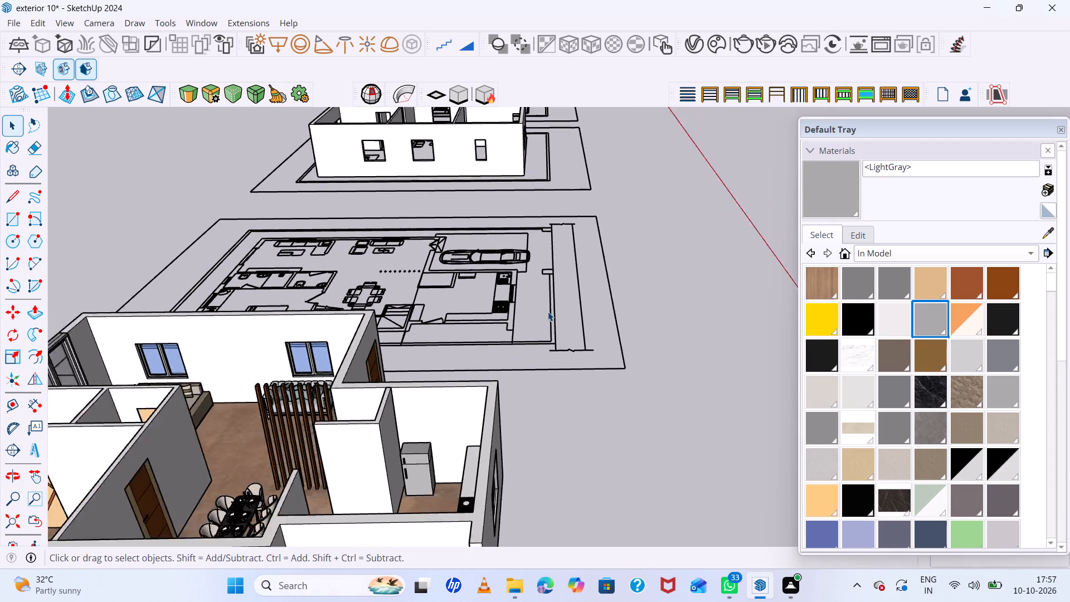
scroll(551, 323, down, 4)
middle_drag(572, 367, 487, 486)
scroll(294, 363, down, 3)
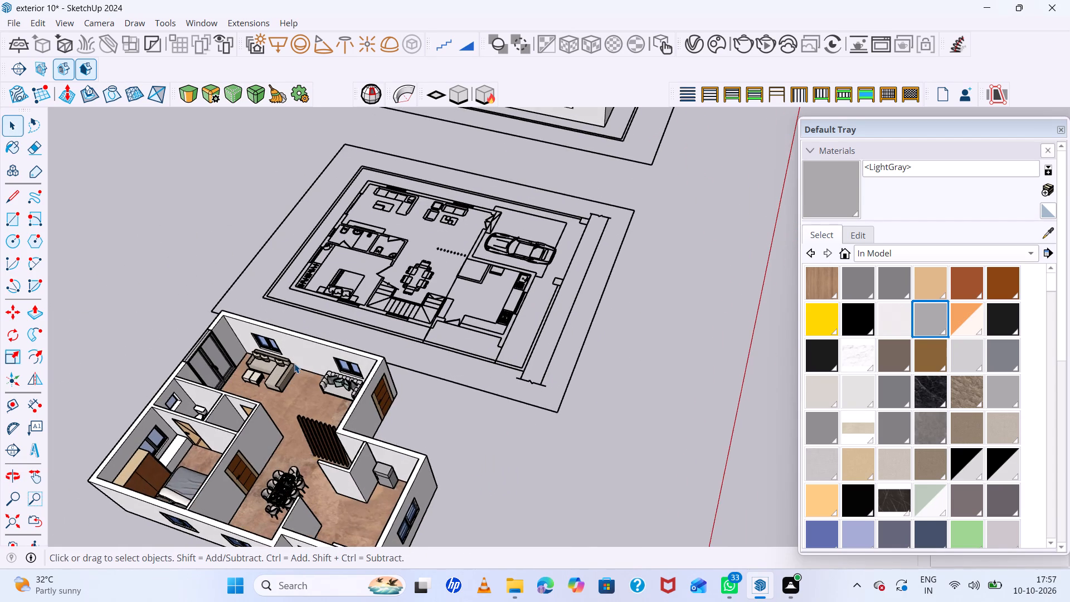
scroll(294, 363, down, 4)
middle_drag(376, 455, 320, 496)
scroll(279, 431, up, 8)
scroll(227, 385, up, 6)
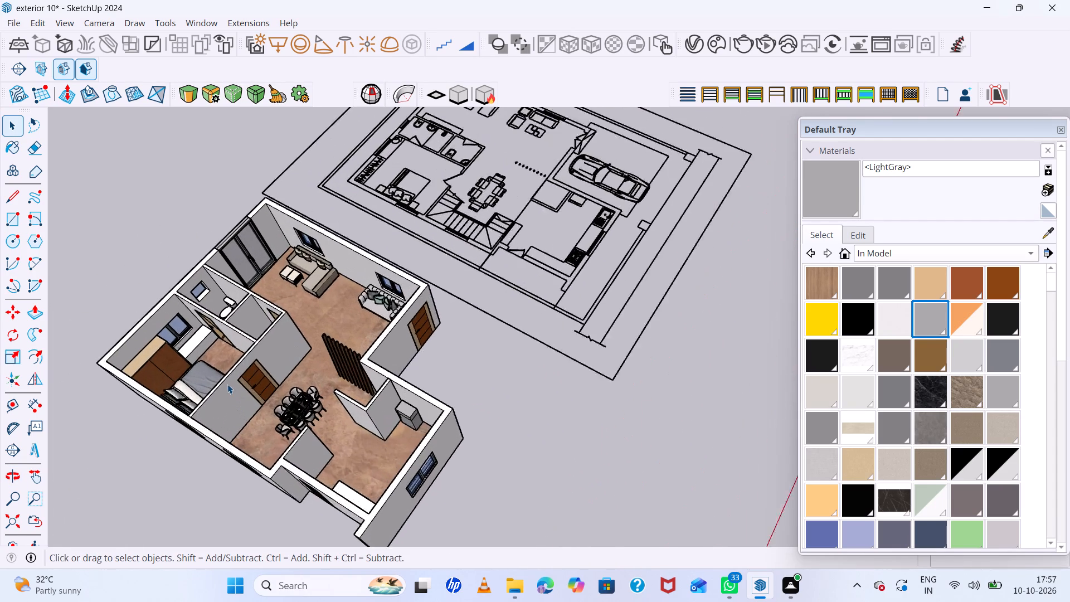
scroll(227, 384, up, 2)
middle_drag(460, 399, 406, 420)
scroll(412, 412, up, 5)
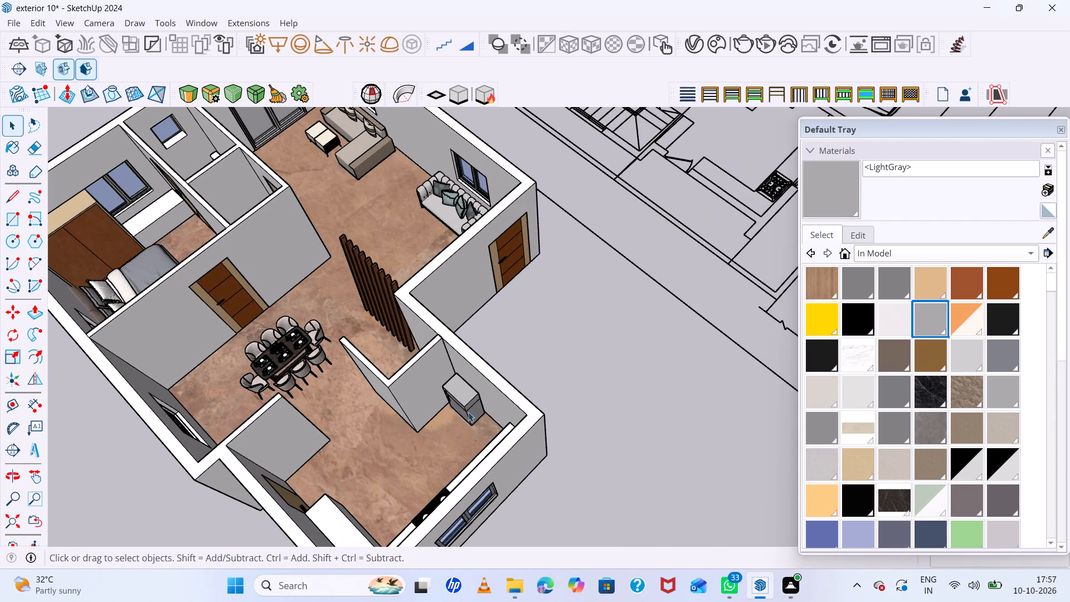
middle_drag(450, 420, 359, 428)
scroll(358, 416, down, 8)
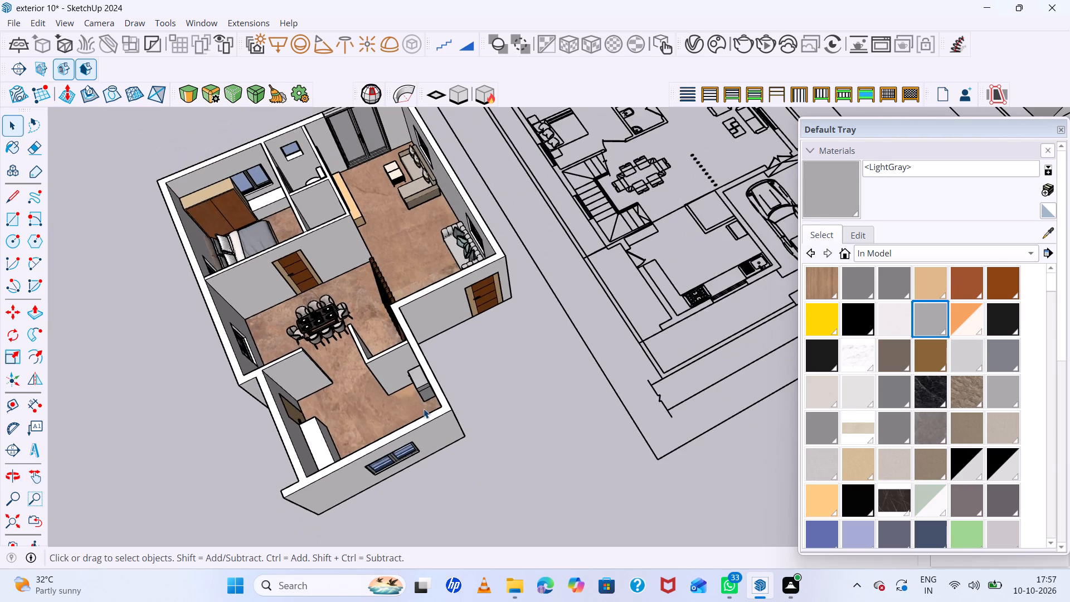
scroll(424, 409, down, 6)
scroll(491, 263, up, 6)
scroll(488, 249, down, 4)
middle_drag(531, 288, 521, 290)
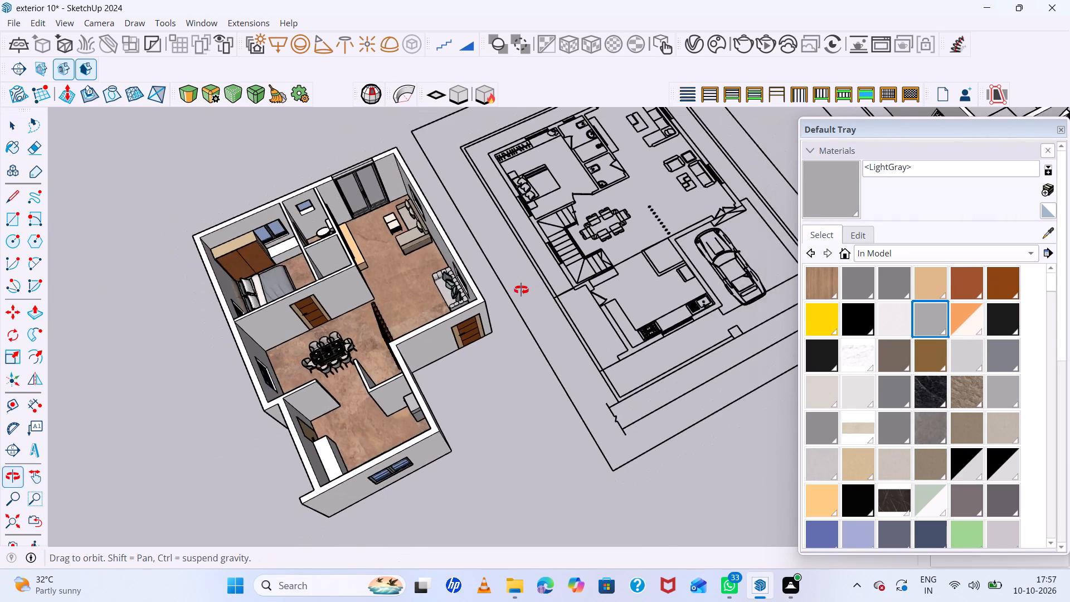
middle_drag(521, 290, 505, 295)
scroll(504, 288, up, 4)
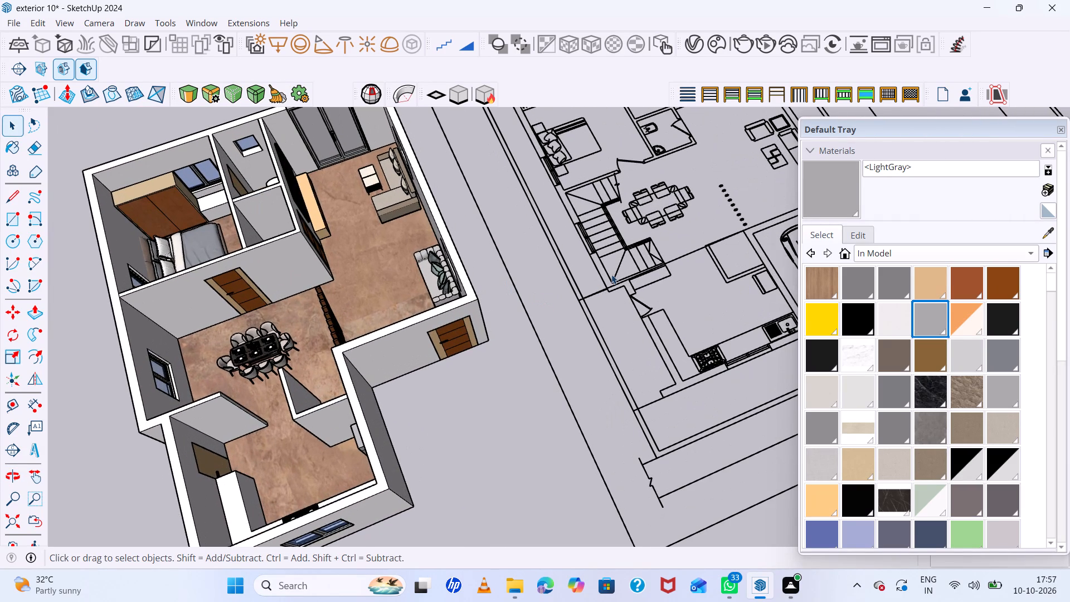
Select the floor-plan line between the staircase and kitchen and compare that area with the furnished house.
click(611, 274)
click(613, 284)
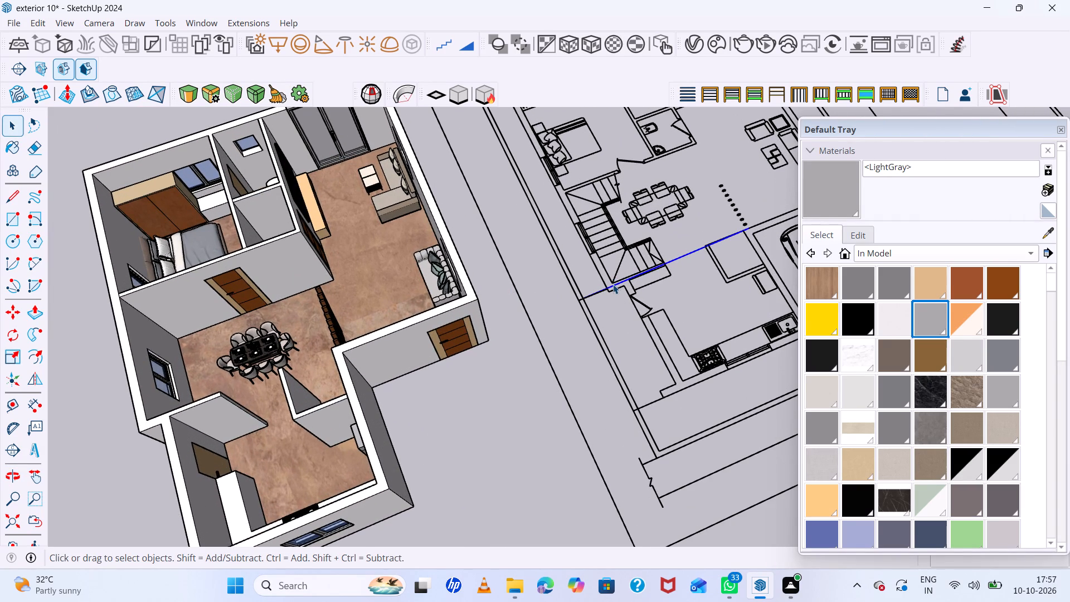
scroll(613, 285, down, 12)
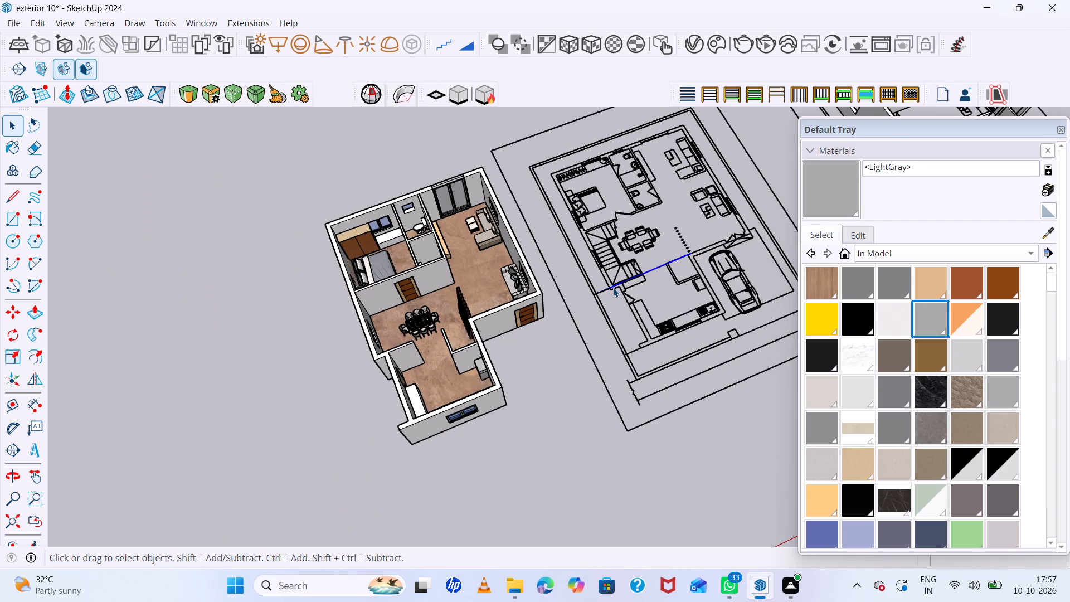
scroll(613, 288, down, 1)
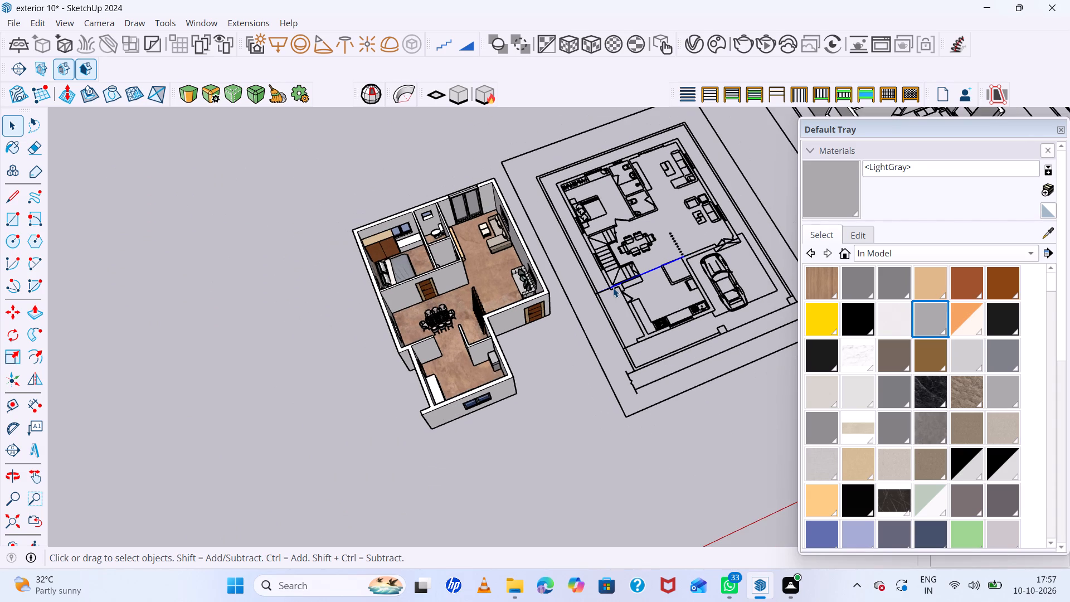
scroll(613, 288, down, 7)
scroll(613, 288, up, 12)
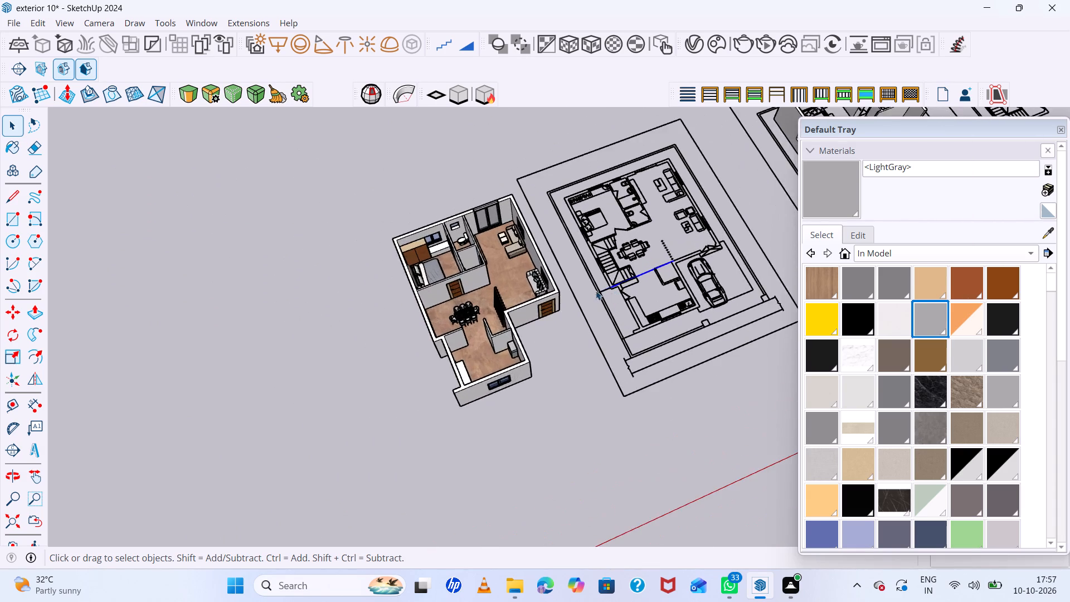
scroll(588, 280, up, 5)
middle_drag(601, 324, 533, 295)
scroll(549, 172, up, 7)
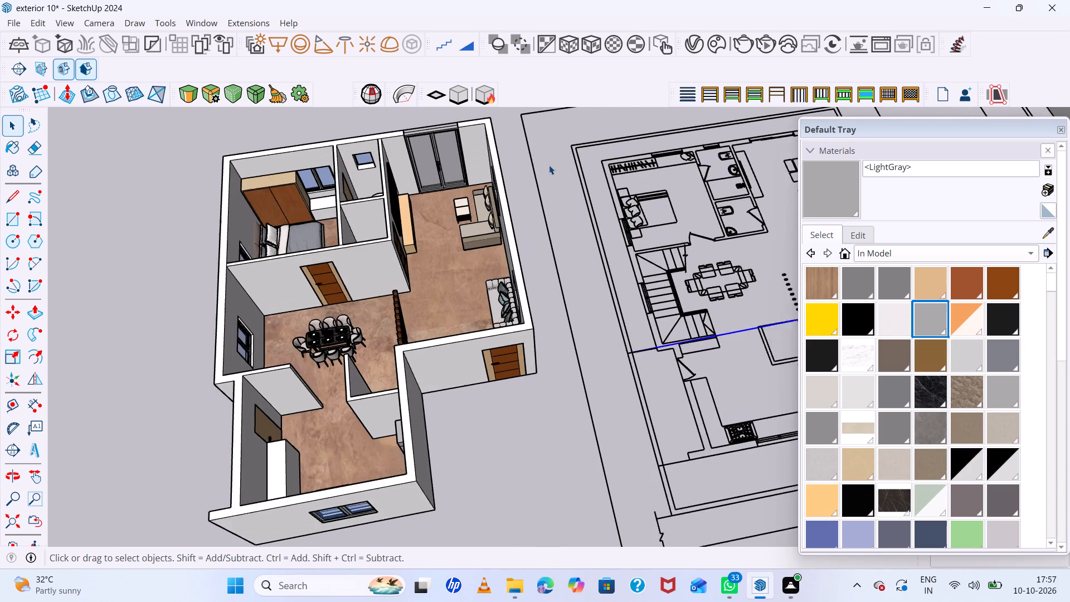
scroll(560, 190, down, 4)
middle_drag(569, 225, 552, 227)
scroll(538, 138, up, 3)
middle_click(503, 150)
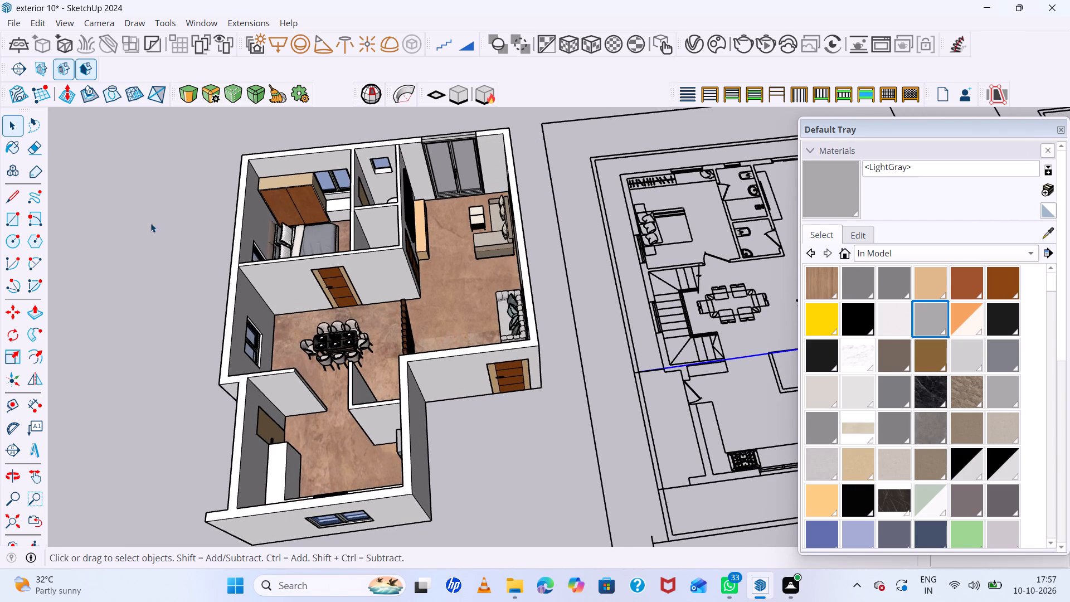
middle_drag(450, 366, 472, 435)
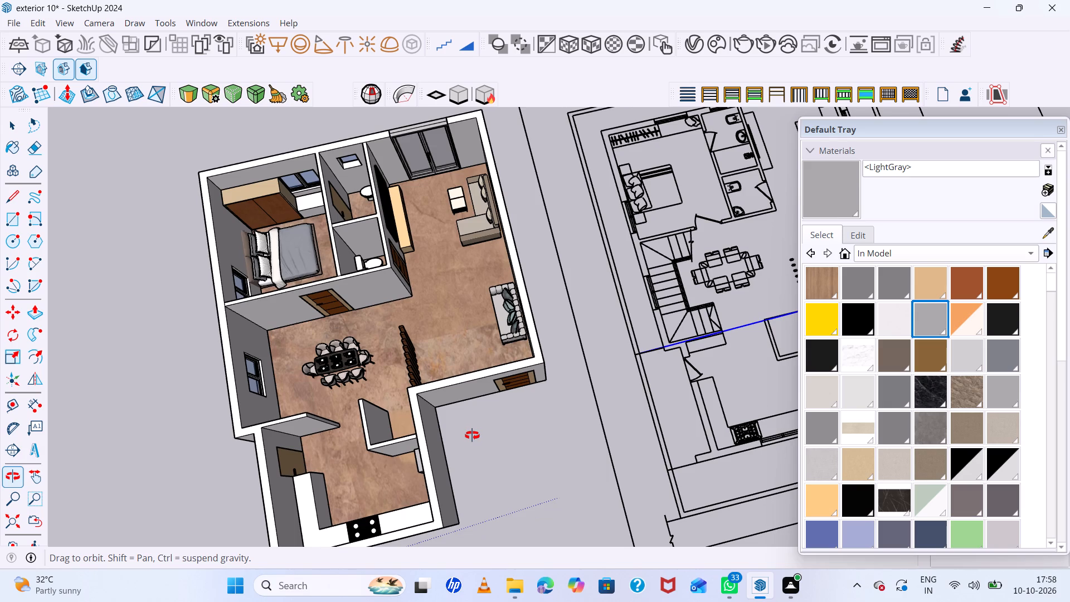
middle_drag(472, 435, 474, 430)
scroll(474, 430, down, 2)
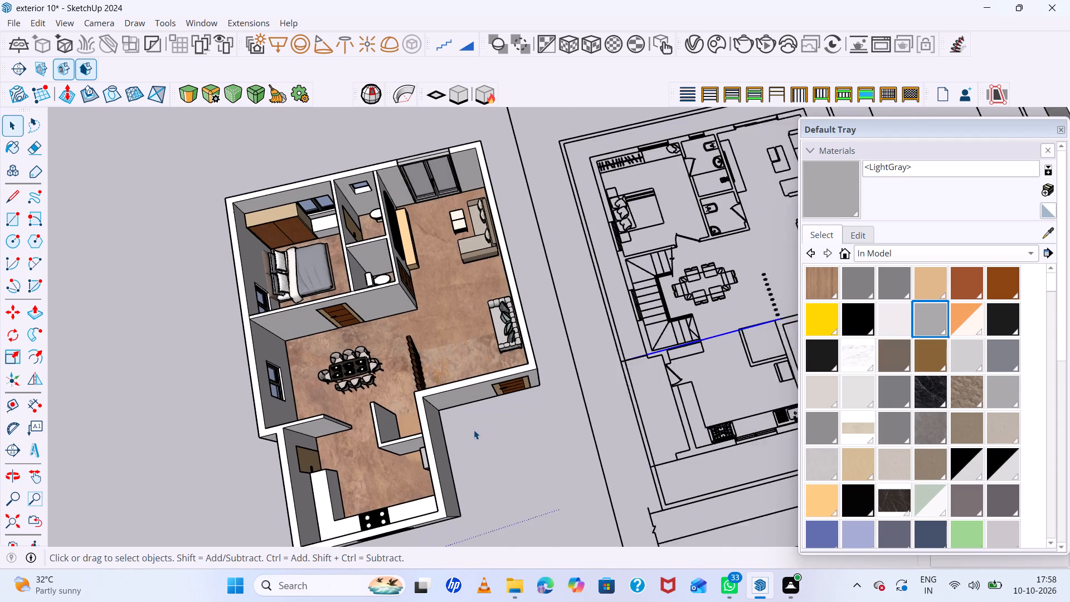
Examine the furnished house from above and from the kitchen side, comparing its room layout with the adjacent floor plan.
middle_drag(474, 430, 464, 419)
scroll(451, 416, up, 4)
middle_drag(463, 429, 455, 419)
scroll(469, 426, down, 7)
scroll(620, 419, down, 7)
scroll(449, 452, up, 4)
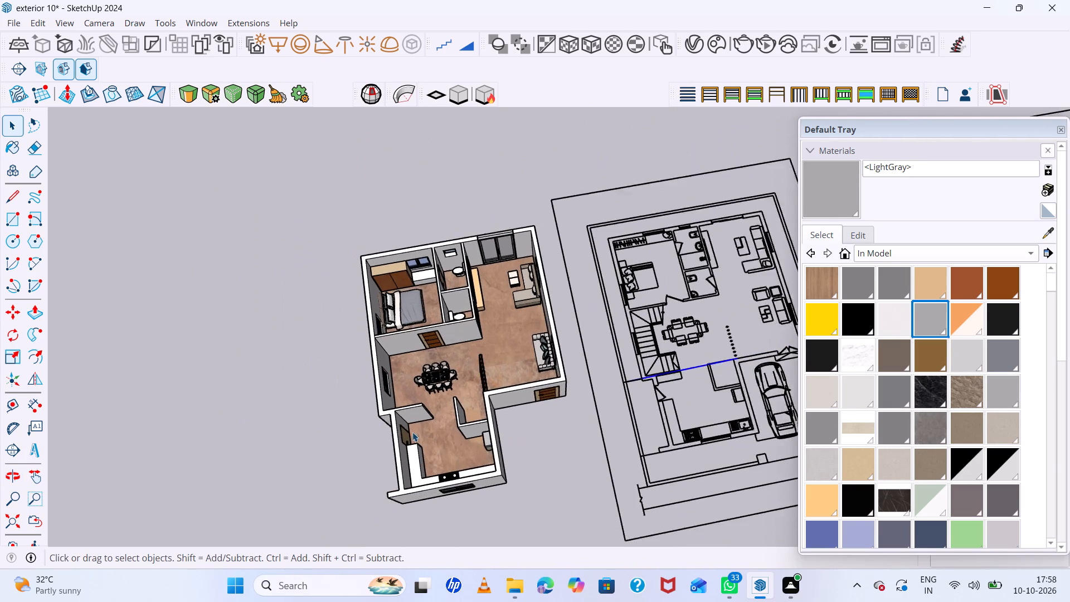
scroll(412, 432, up, 4)
middle_drag(540, 466, 422, 411)
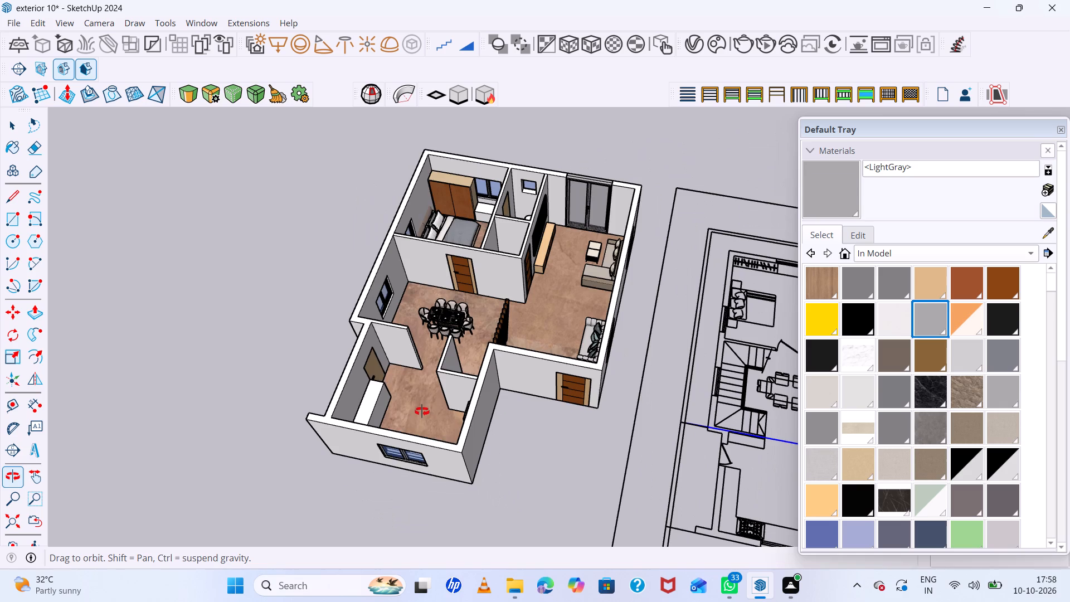
middle_drag(422, 411, 412, 450)
scroll(461, 424, down, 5)
middle_drag(473, 454, 503, 469)
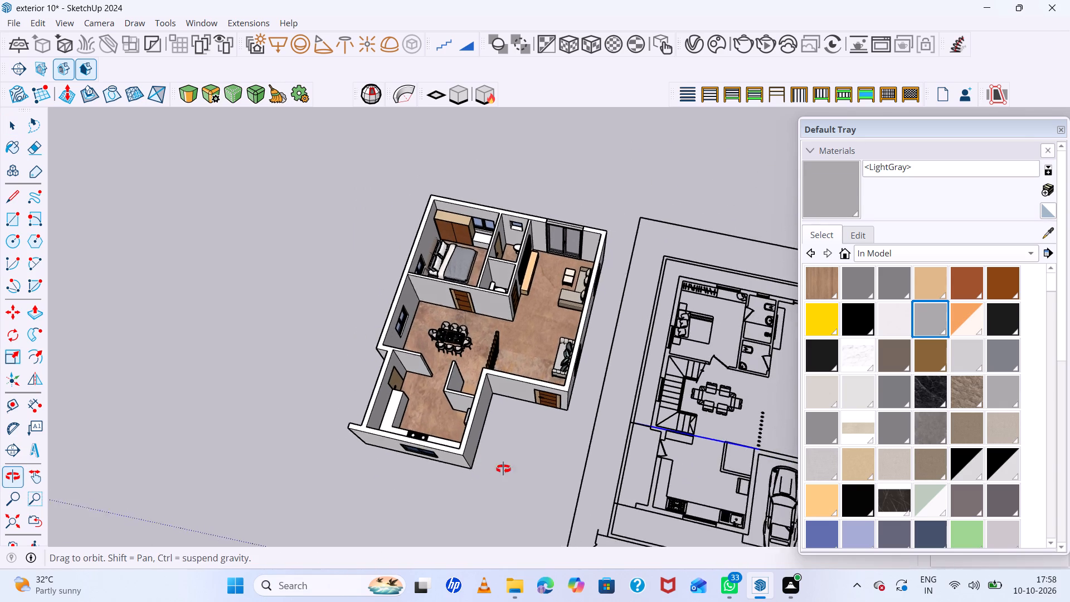
middle_drag(503, 469, 556, 533)
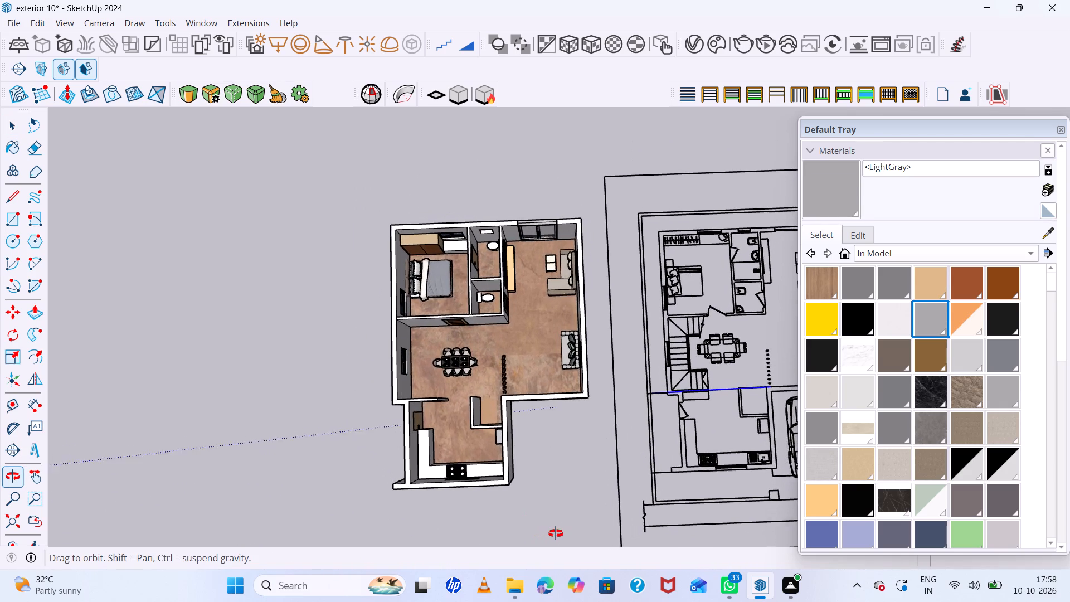
middle_drag(556, 533, 556, 533)
scroll(529, 441, up, 8)
scroll(529, 439, down, 2)
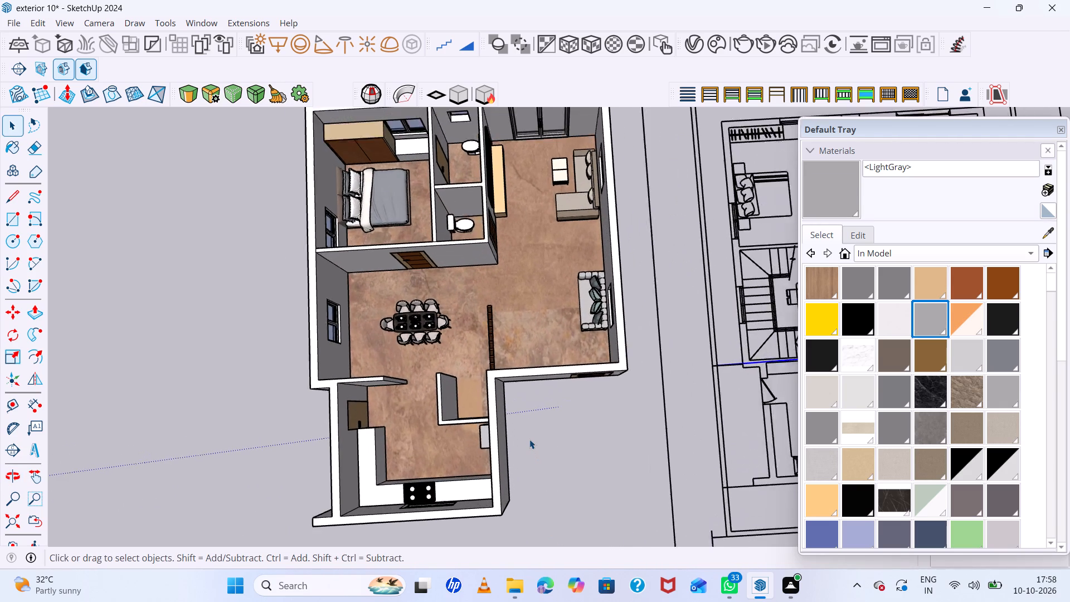
scroll(529, 439, down, 3)
scroll(526, 222, up, 3)
middle_drag(548, 254, 549, 215)
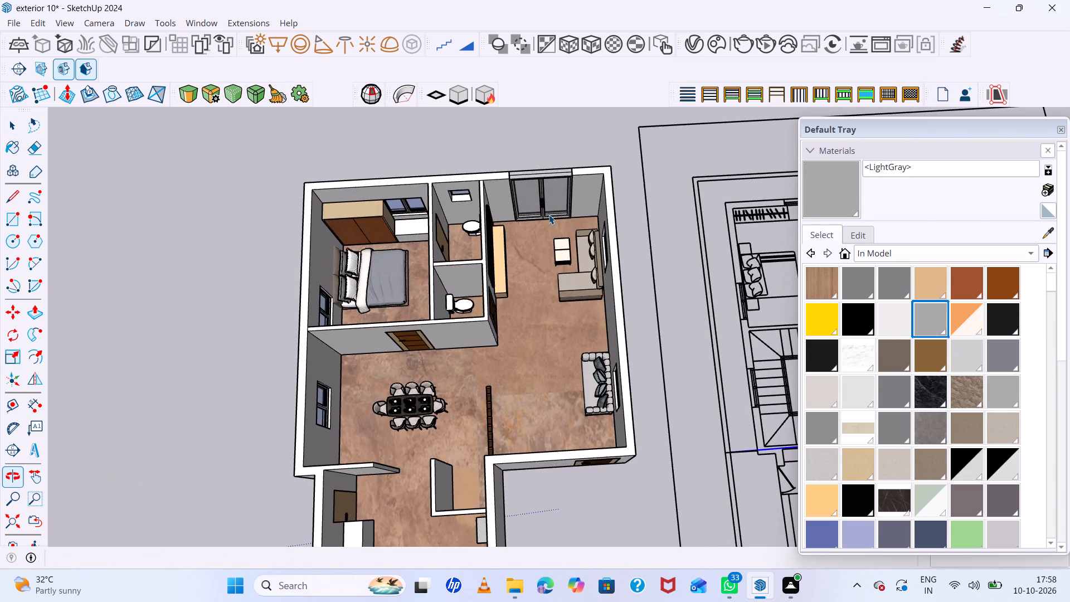
scroll(549, 215, down, 3)
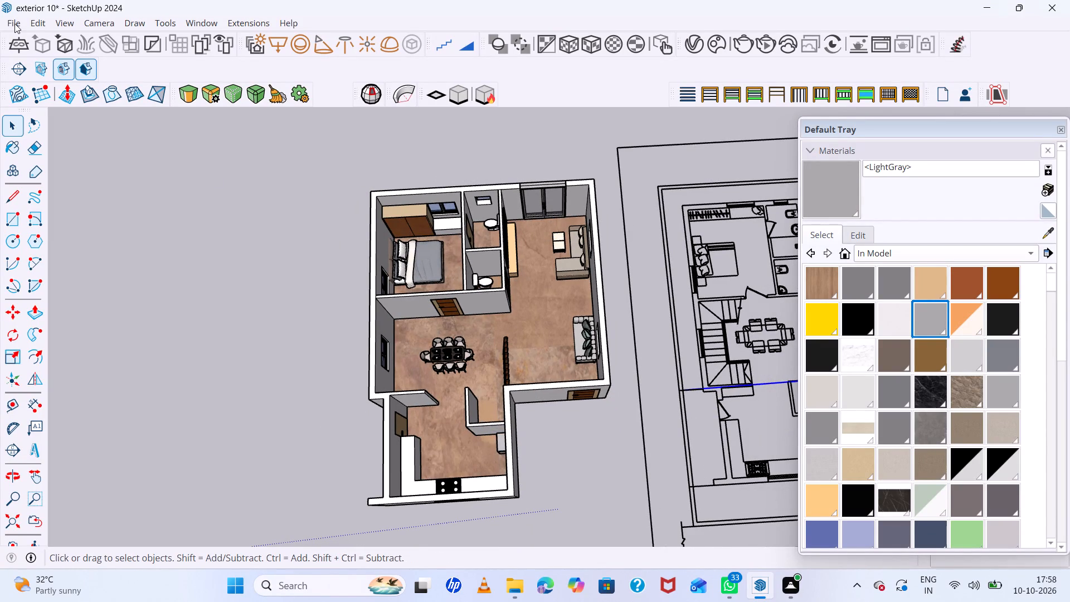
Save the house model under its existing file name.
key(ctrl+s)
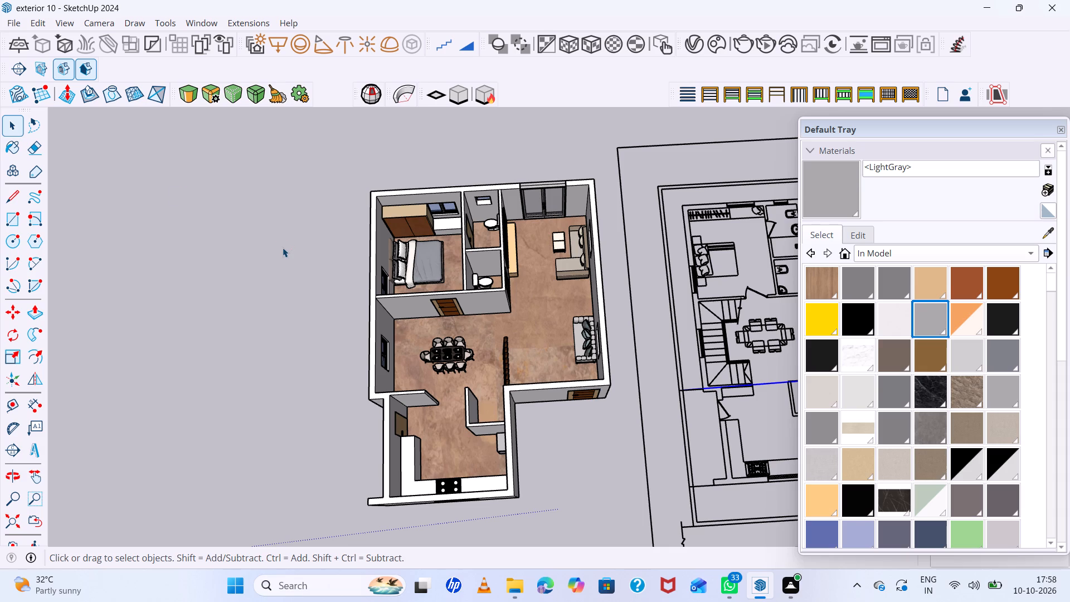
Export the current overhead view of the furnished house as a 2D graphic, PDF file "exterior 10.pdf", to the Desktop.
click(8, 26)
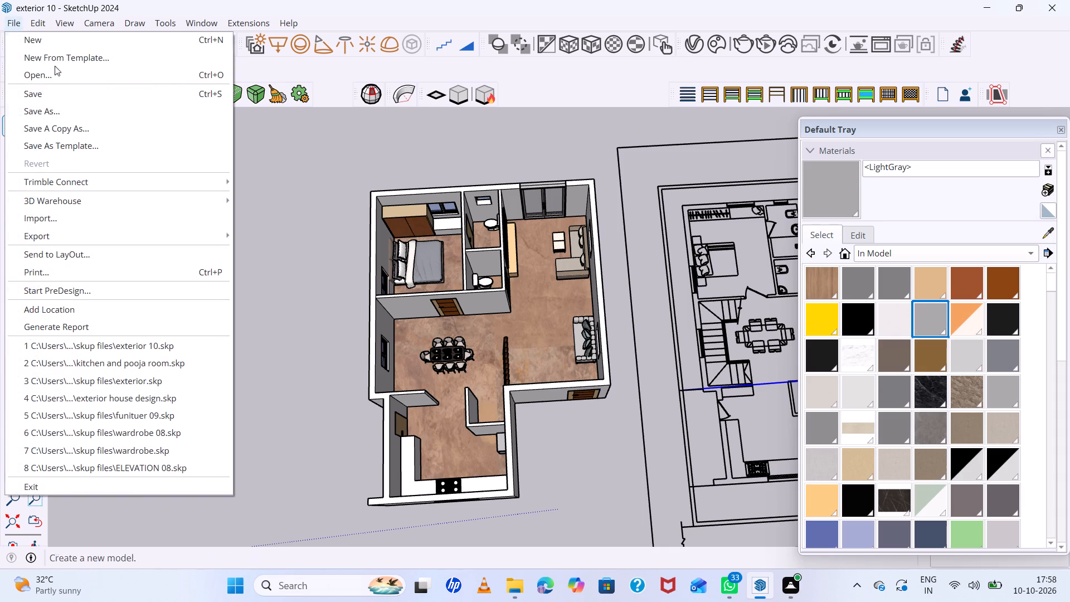
click(87, 240)
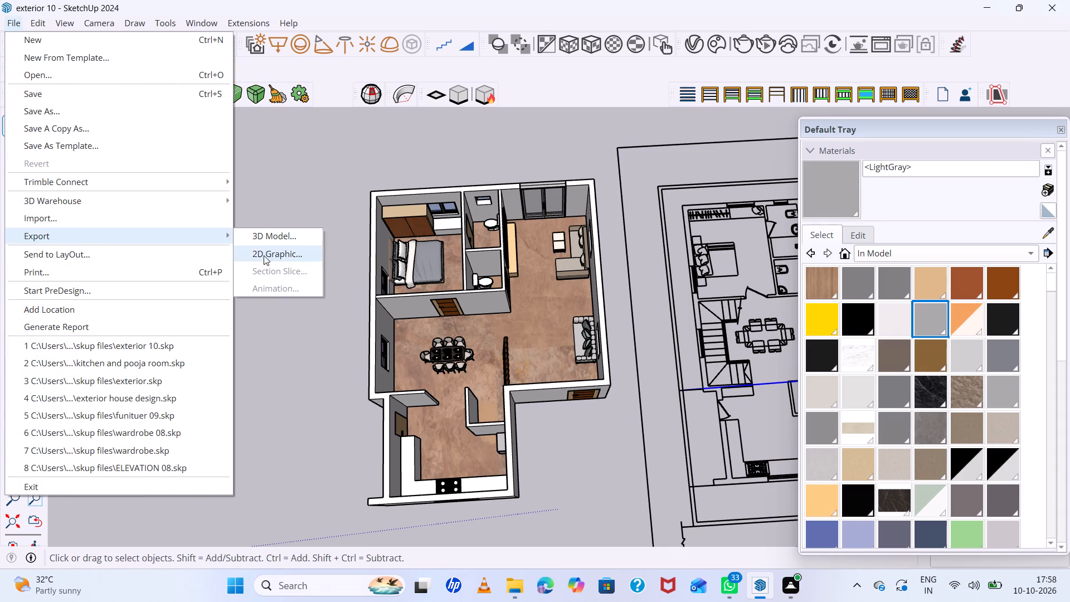
click(265, 256)
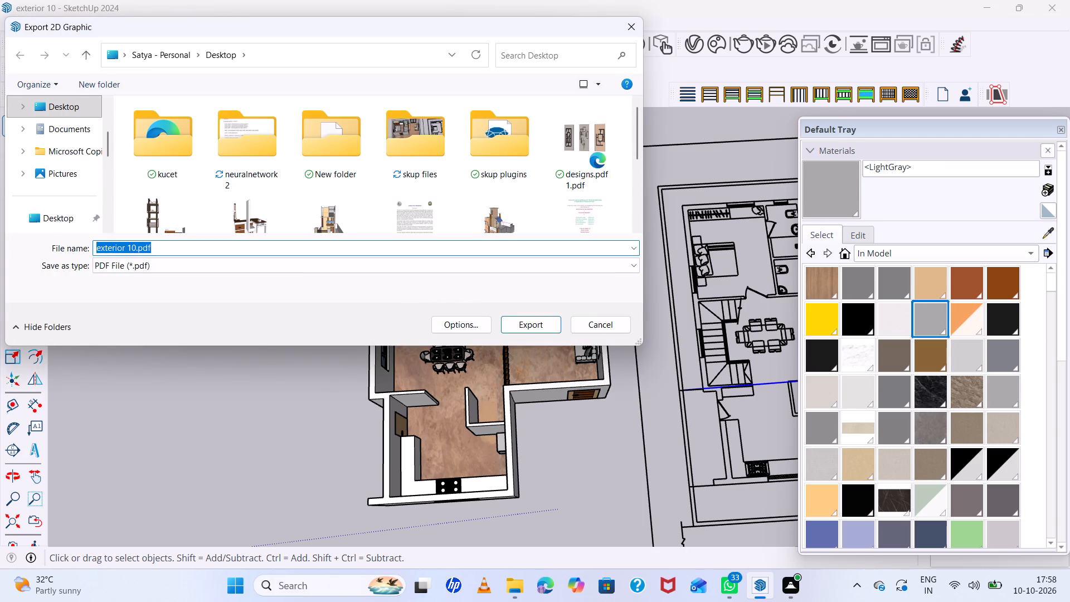
click(57, 216)
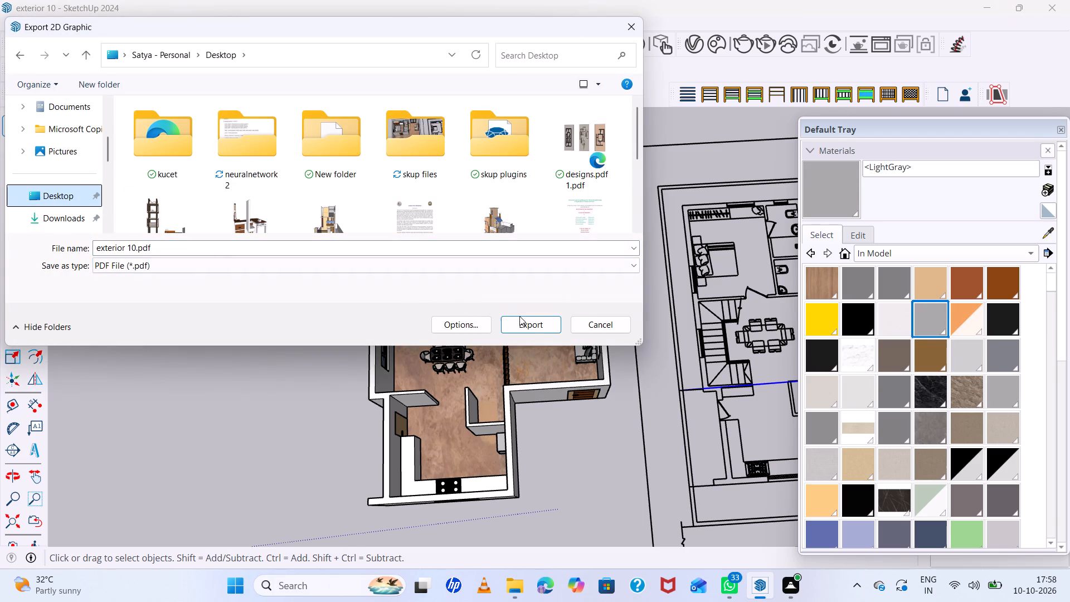
click(532, 328)
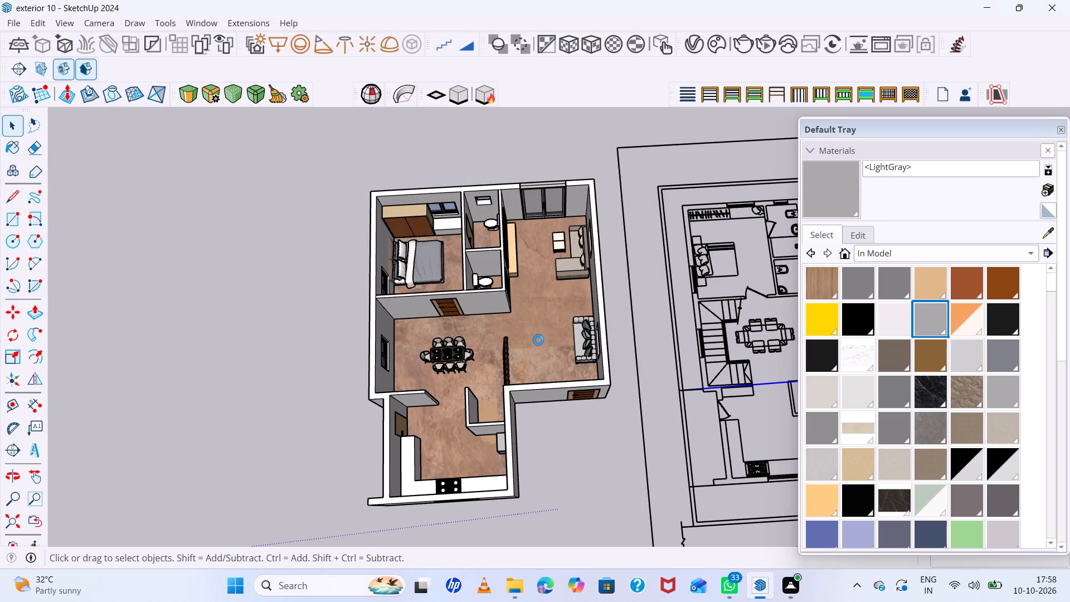
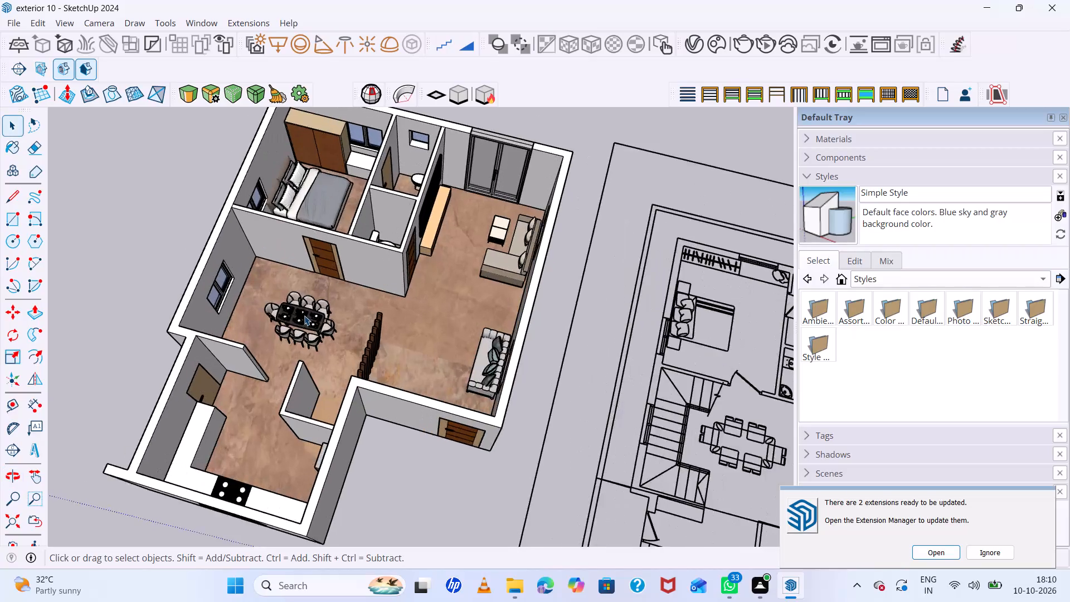
Frame the whole furnished house model in an elevated view with the 2D floor plan beside it.
scroll(303, 318, up, 4)
scroll(303, 319, down, 2)
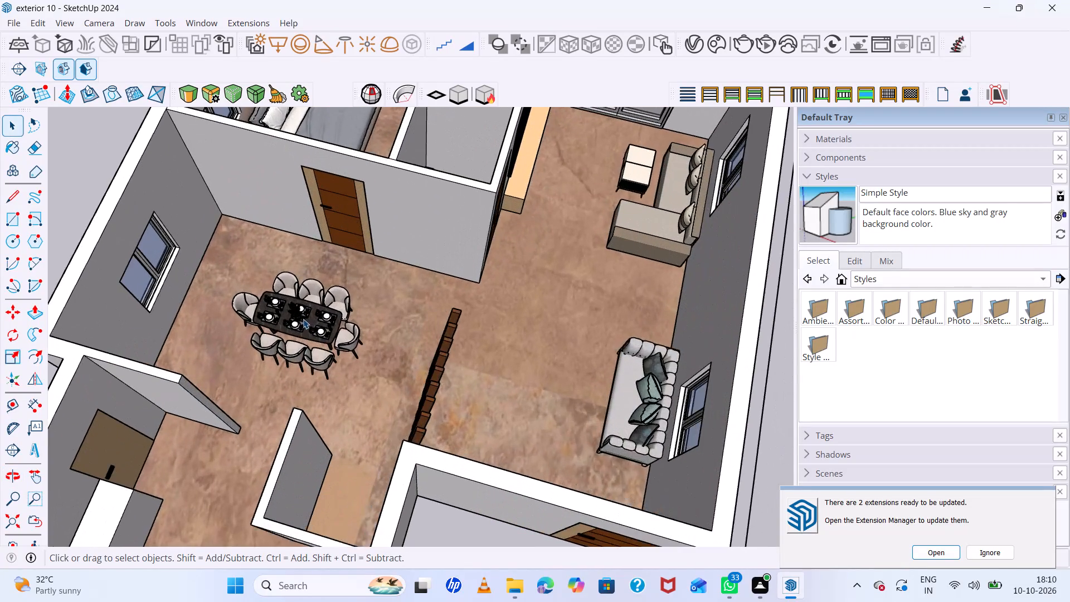
scroll(303, 319, down, 20)
scroll(303, 319, down, 6)
middle_drag(415, 351, 436, 376)
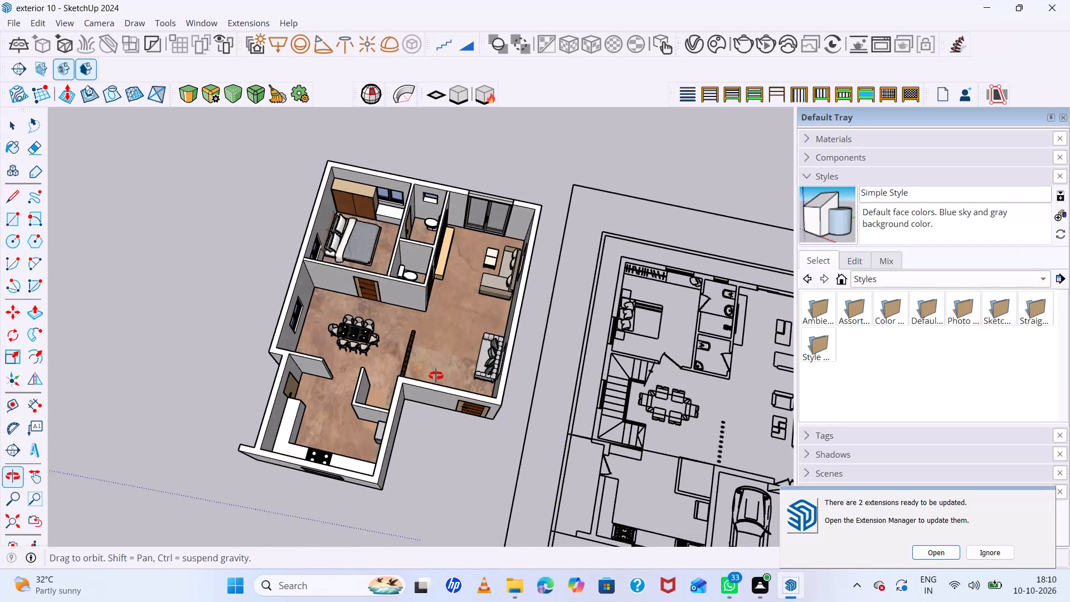
middle_drag(436, 376, 460, 403)
scroll(462, 409, up, 4)
scroll(519, 405, down, 5)
middle_drag(518, 421, 552, 393)
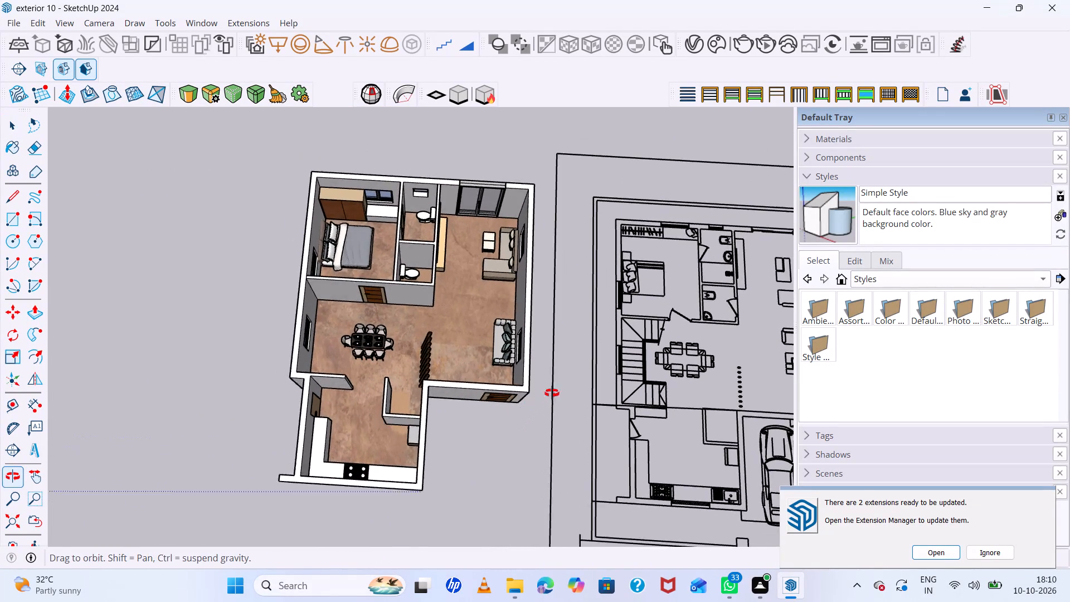
middle_drag(552, 393, 566, 380)
scroll(477, 352, up, 6)
middle_drag(498, 363, 497, 333)
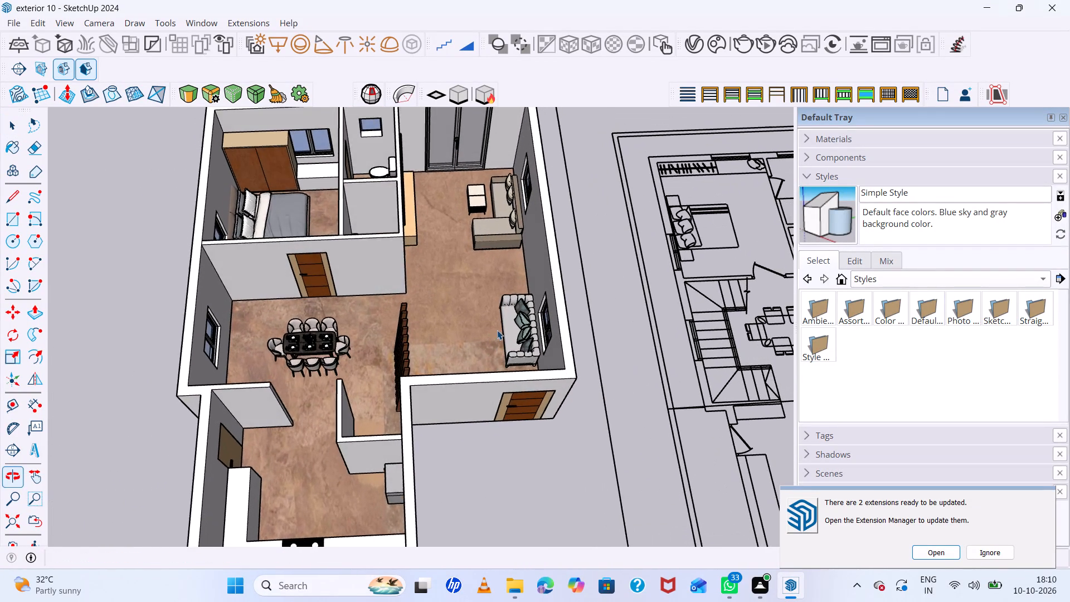
scroll(497, 328, down, 7)
middle_drag(497, 328, 496, 339)
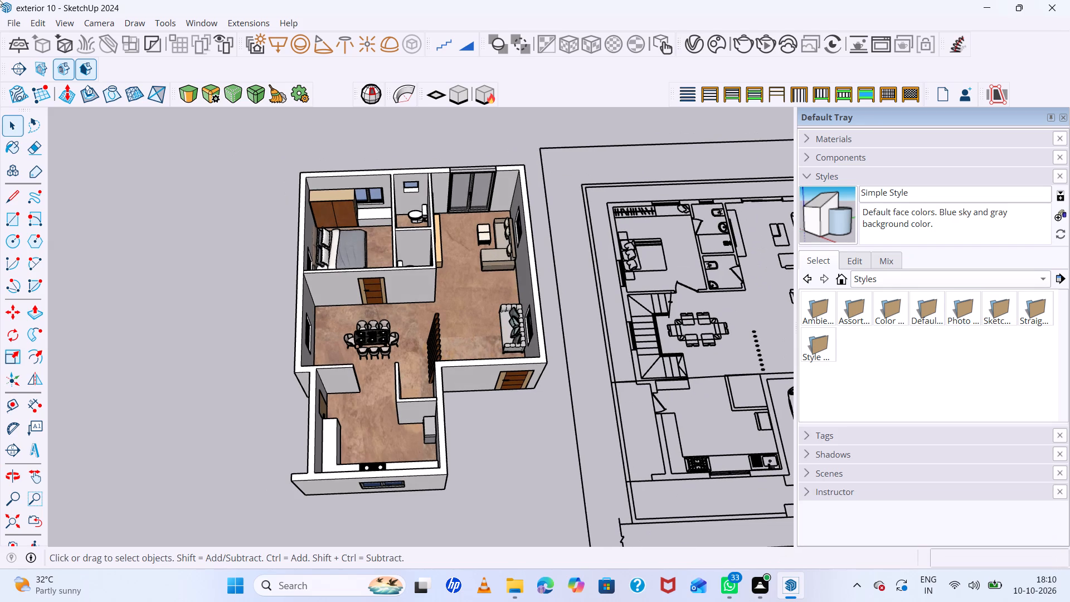
Print one copy of the current view using the Microsoft Print to PDF printer.
click(13, 19)
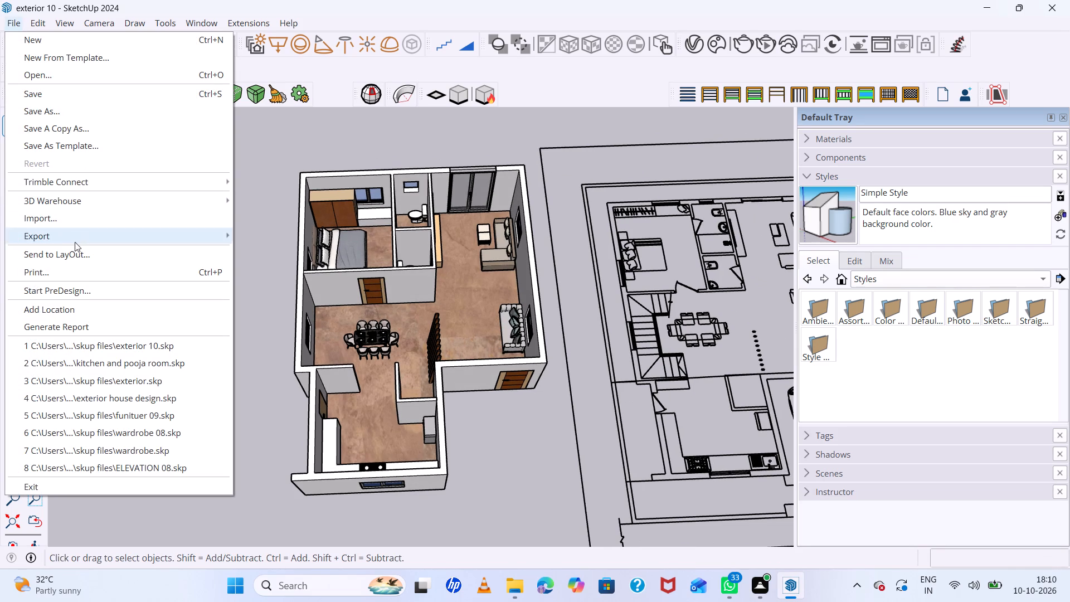
click(74, 277)
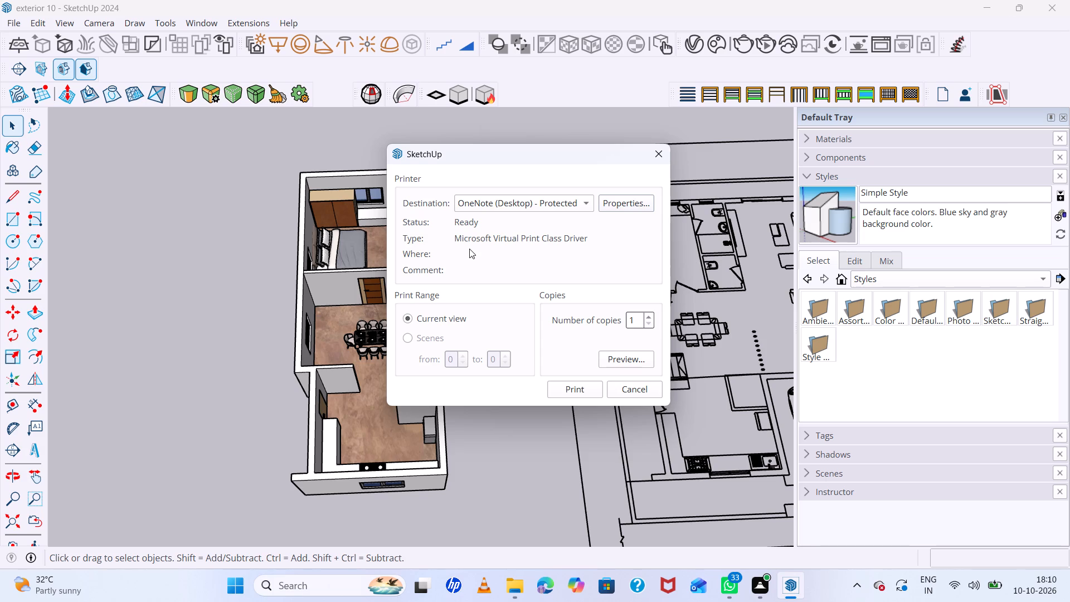
click(549, 203)
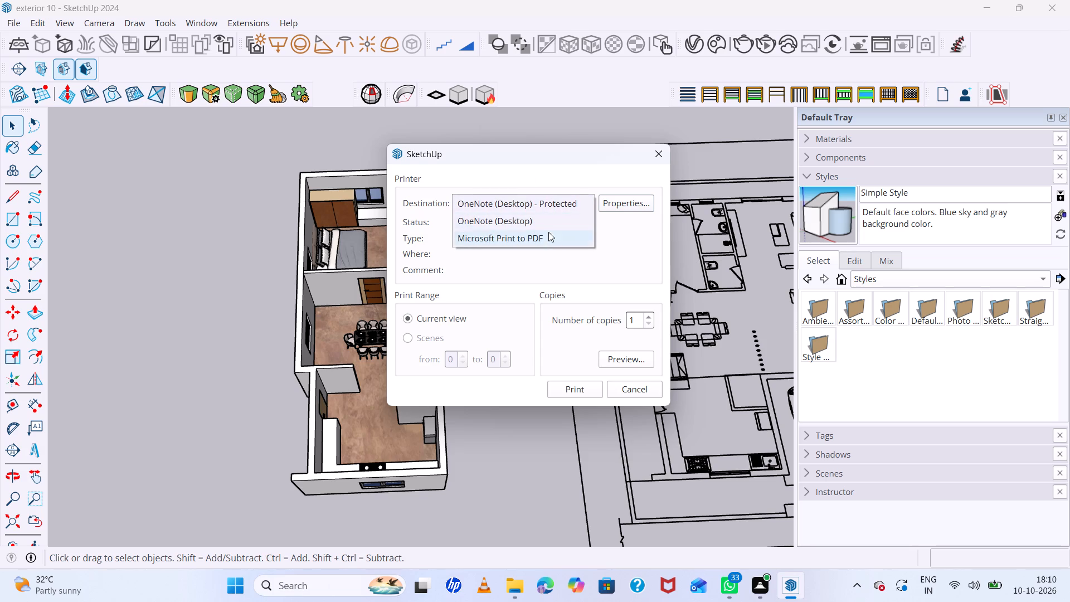
click(548, 239)
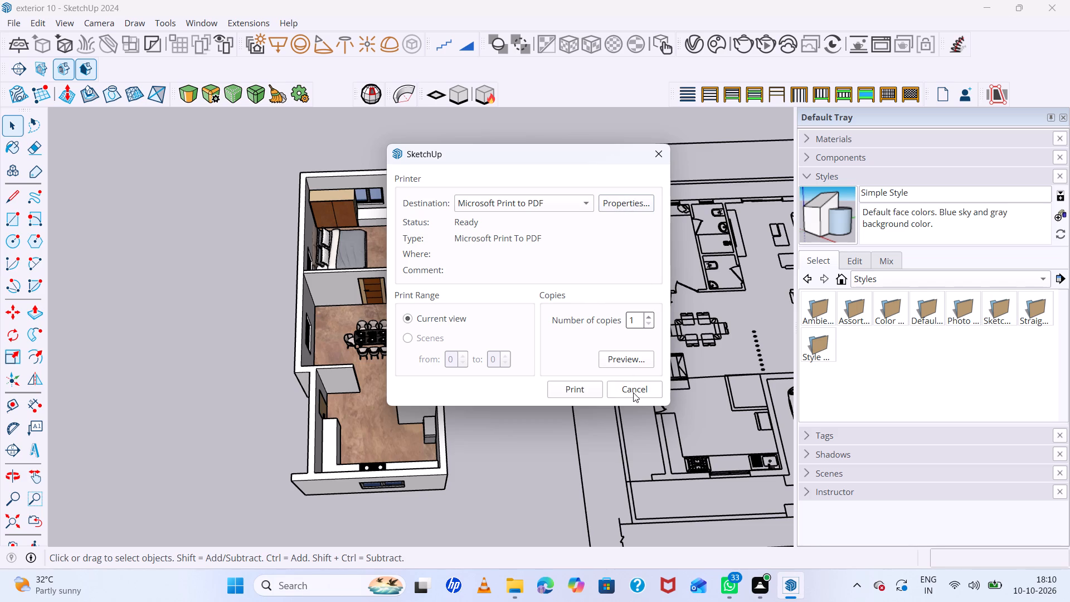
click(576, 387)
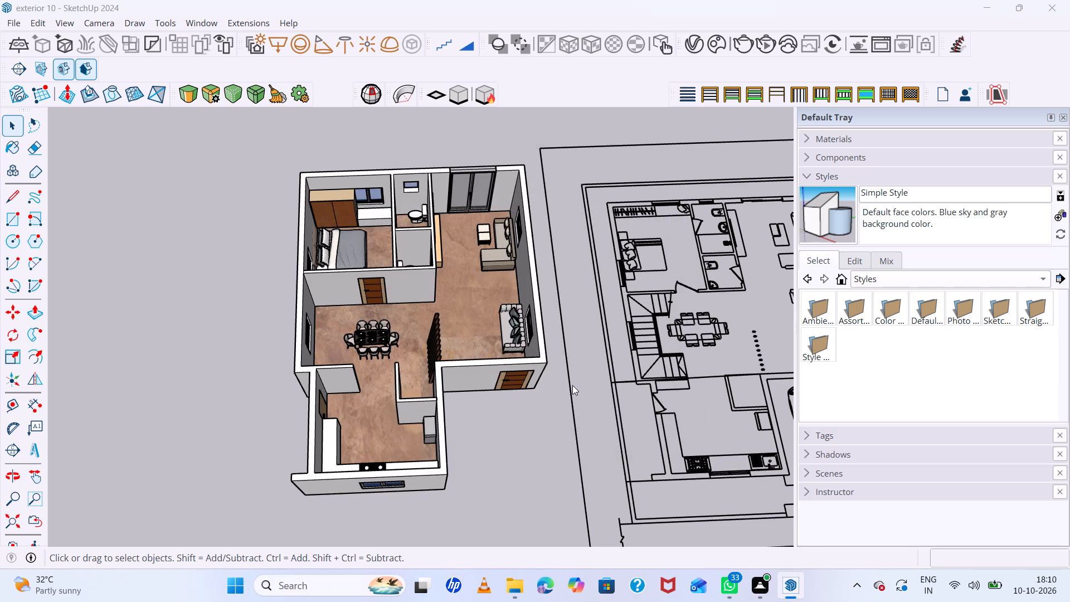
click(69, 222)
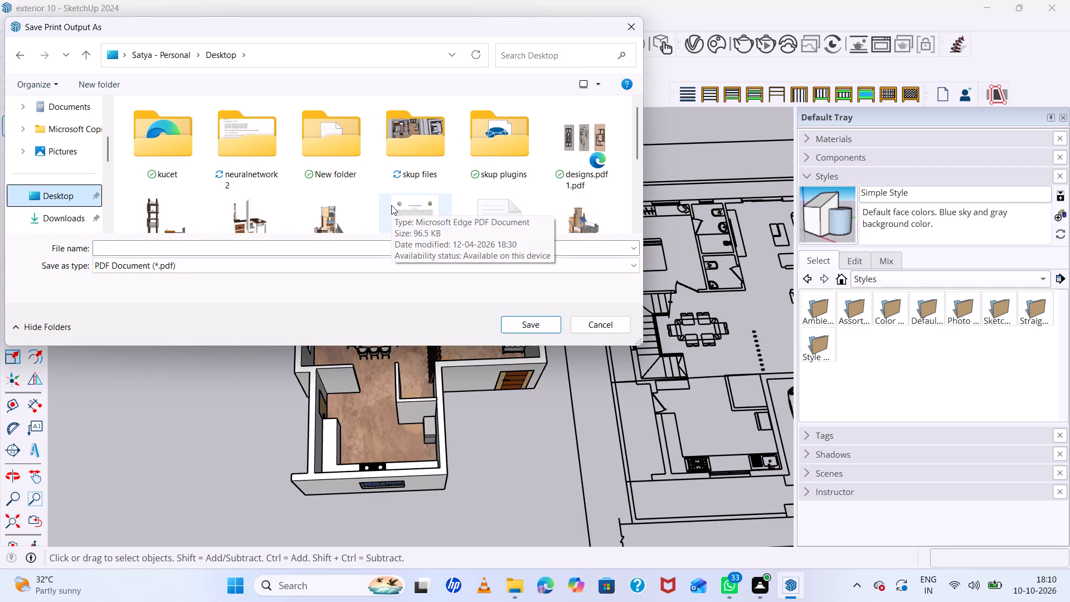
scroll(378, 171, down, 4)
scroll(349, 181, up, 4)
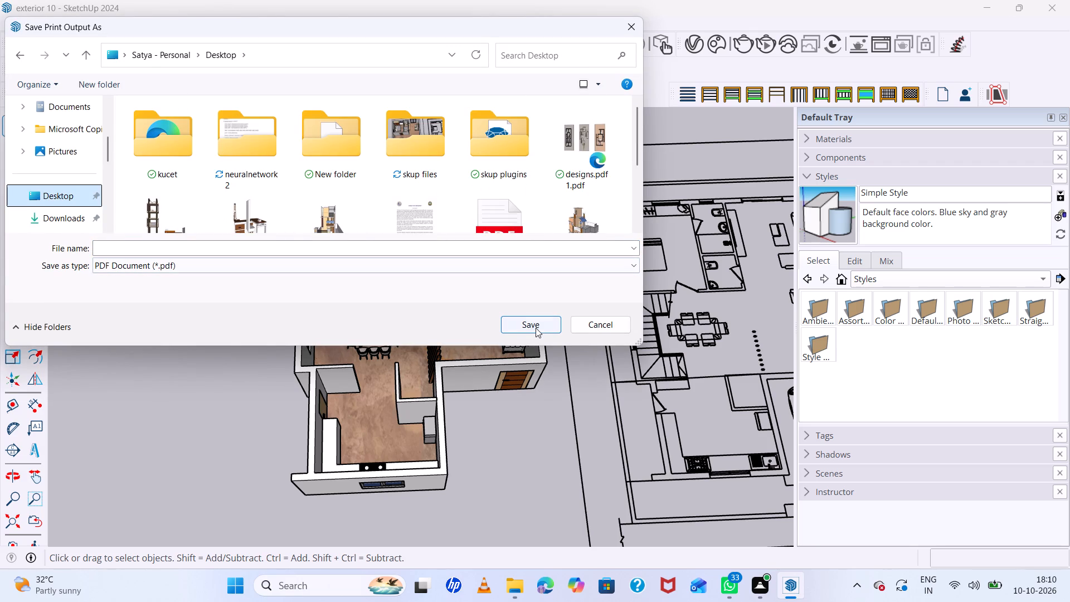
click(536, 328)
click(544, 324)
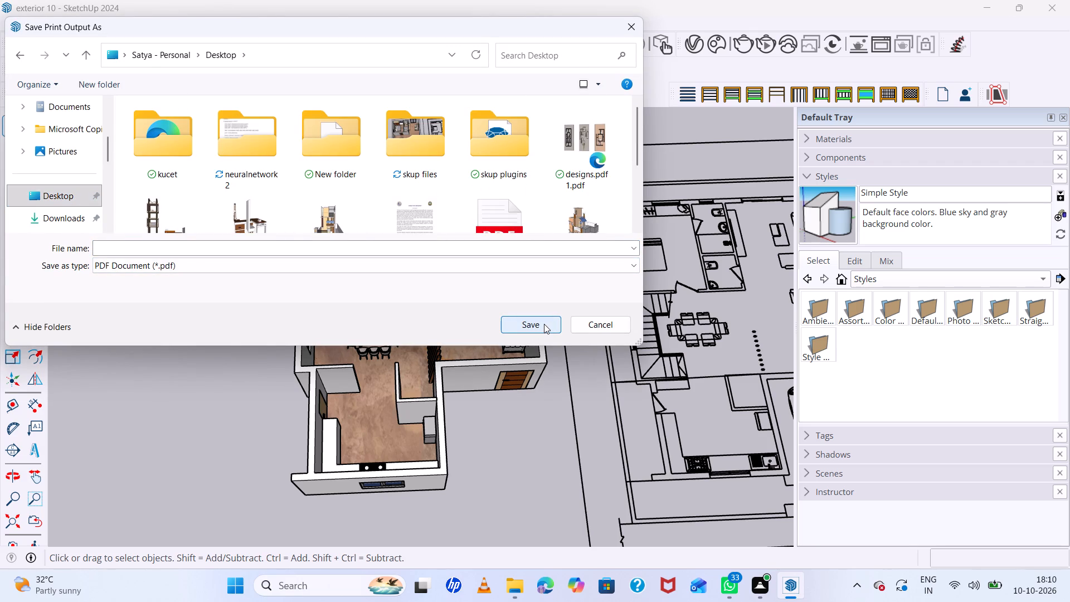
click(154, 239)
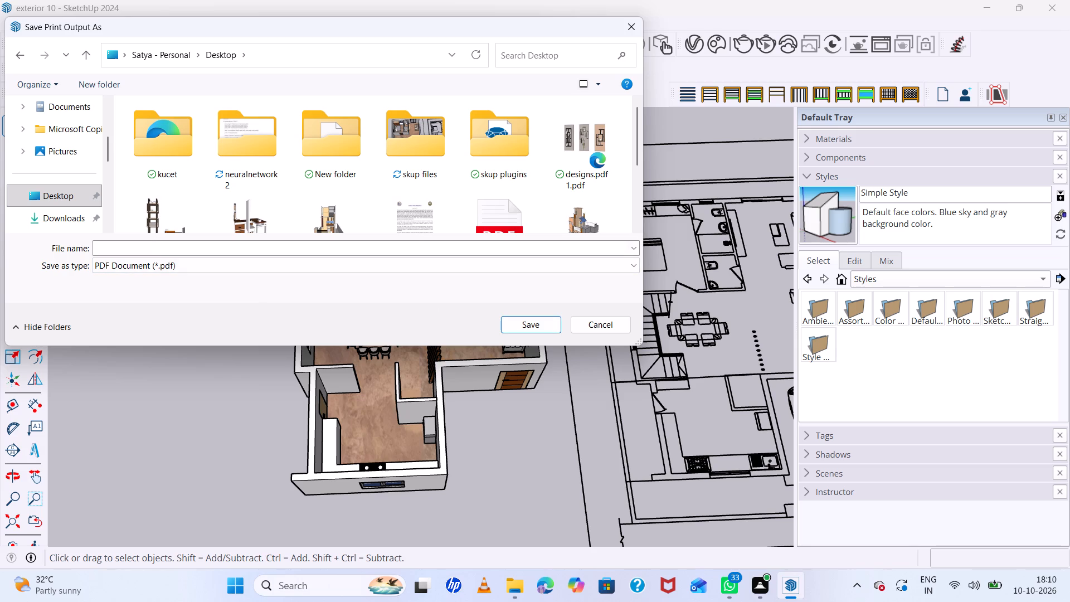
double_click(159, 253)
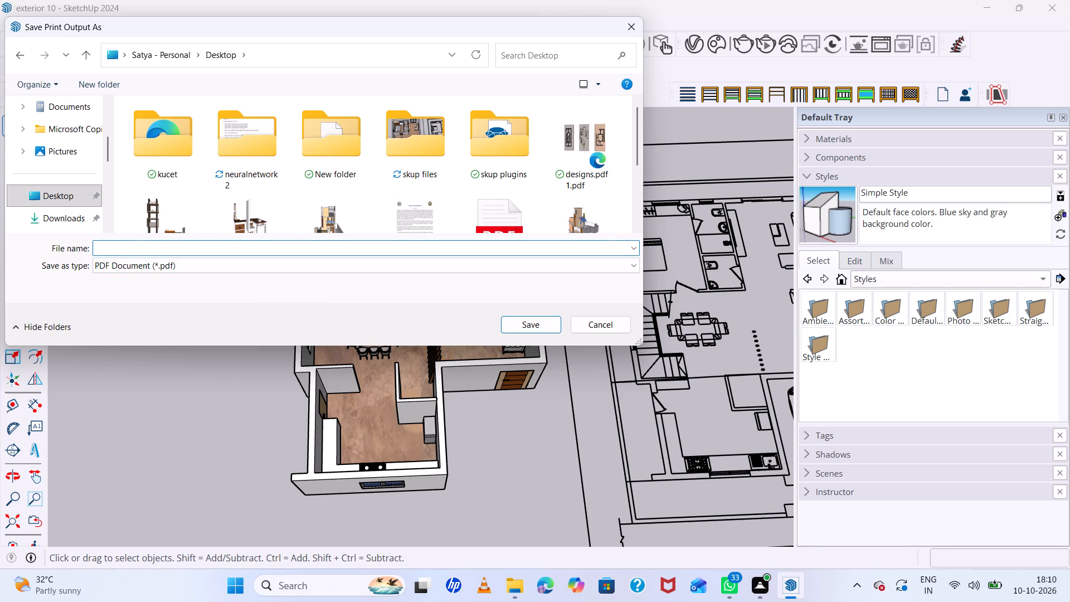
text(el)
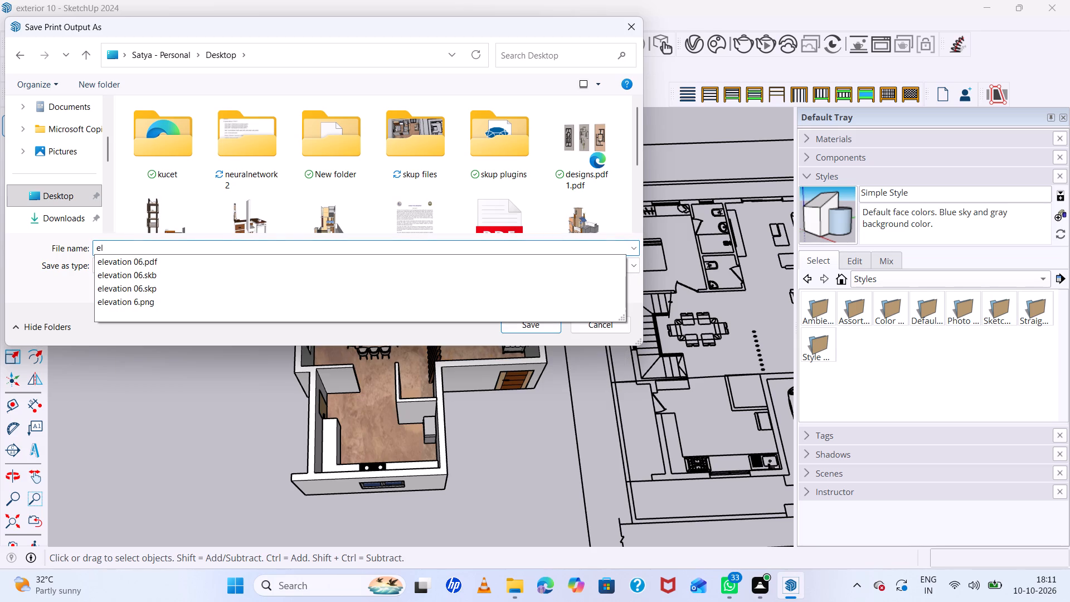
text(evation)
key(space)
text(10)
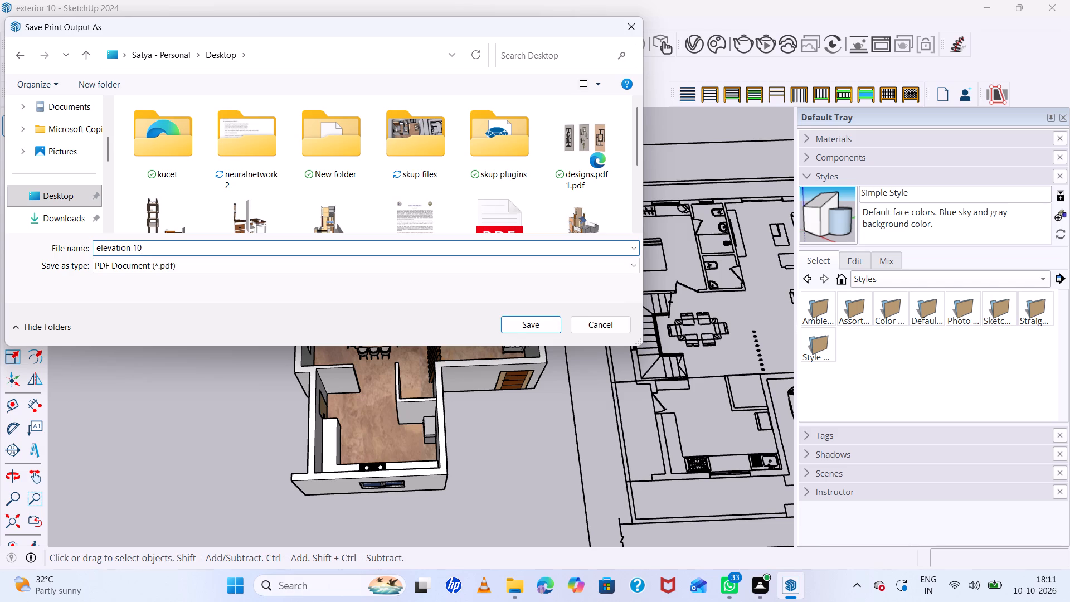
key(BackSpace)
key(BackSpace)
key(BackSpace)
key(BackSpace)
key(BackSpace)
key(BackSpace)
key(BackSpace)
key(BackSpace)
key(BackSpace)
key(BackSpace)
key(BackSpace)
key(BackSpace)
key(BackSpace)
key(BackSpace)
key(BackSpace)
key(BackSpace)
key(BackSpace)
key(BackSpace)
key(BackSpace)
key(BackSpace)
Save the print output to the Desktop as a PDF document named "interior design".
key(i)
key(n)
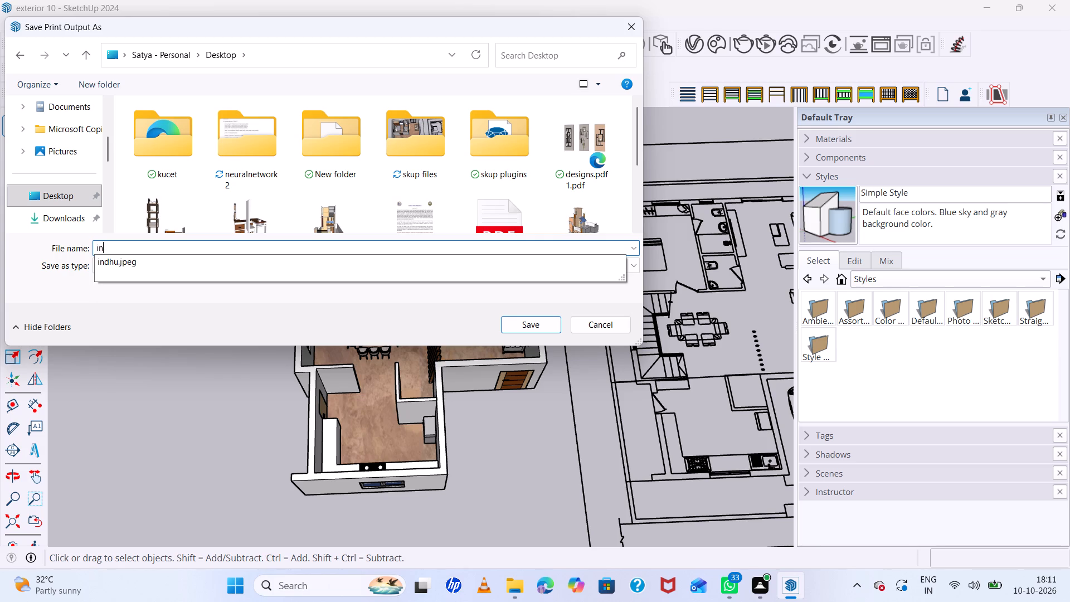
text(ter)
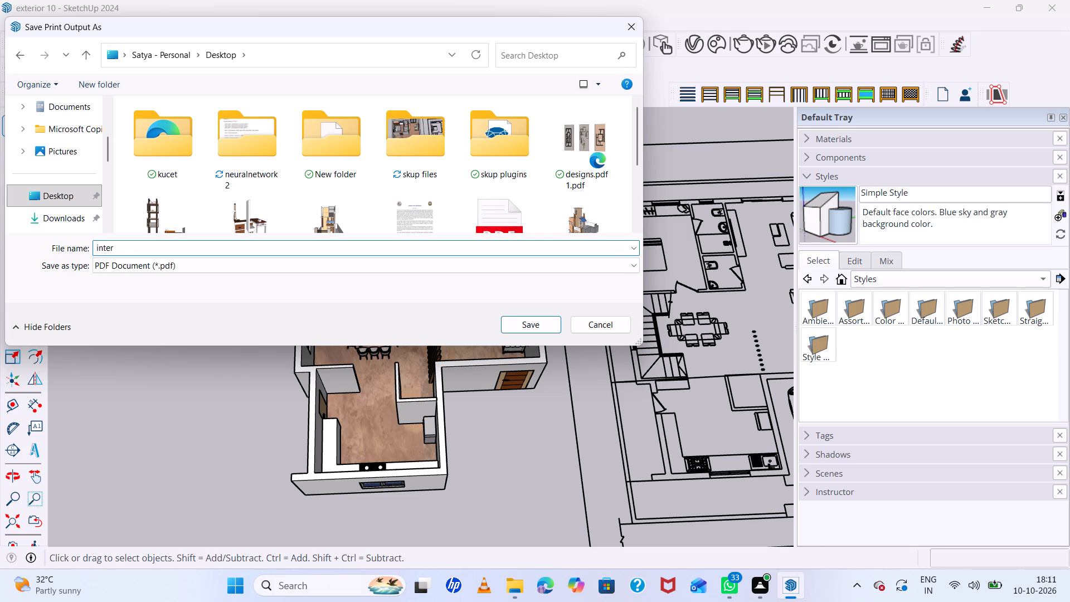
text(ior)
key(space)
text(desi)
text(gn)
key(Return)
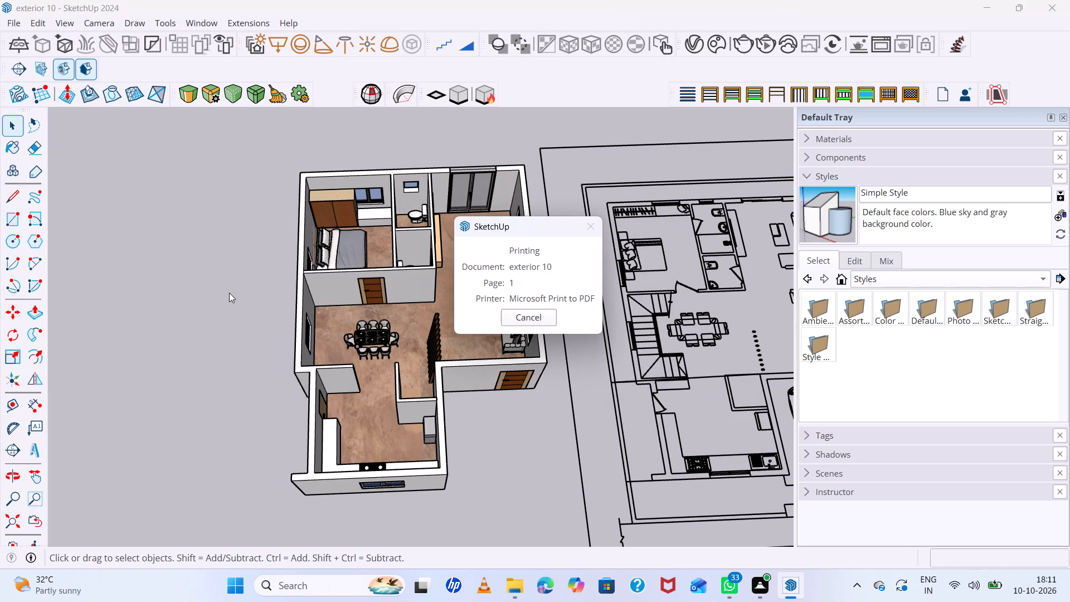
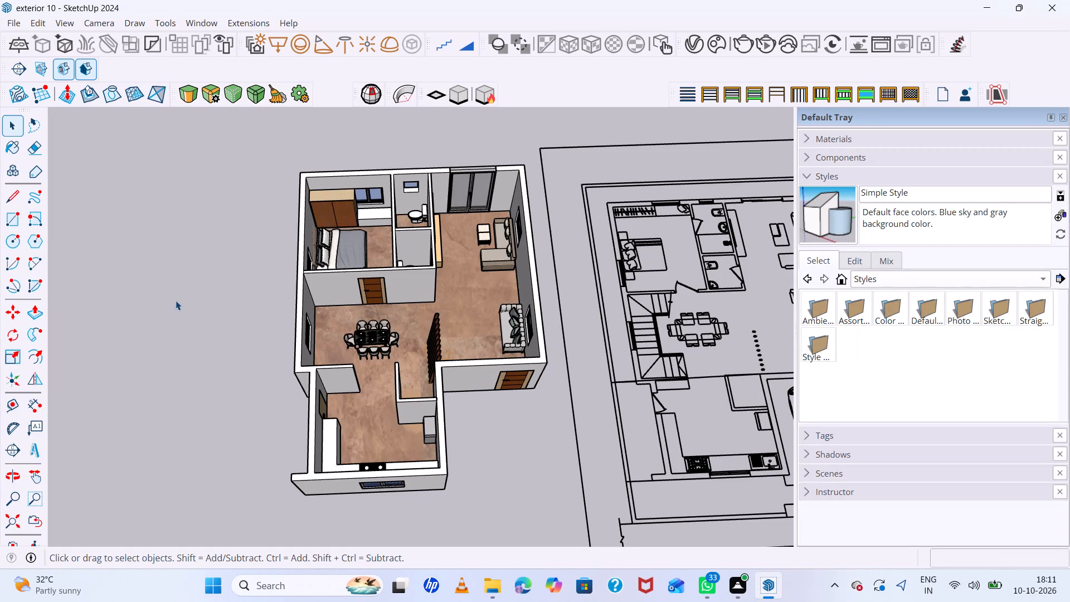
Examine the furnished house model together with the 2D floor plan and the neighbouring house model from several elevated angles.
scroll(505, 159, down, 7)
scroll(371, 313, down, 3)
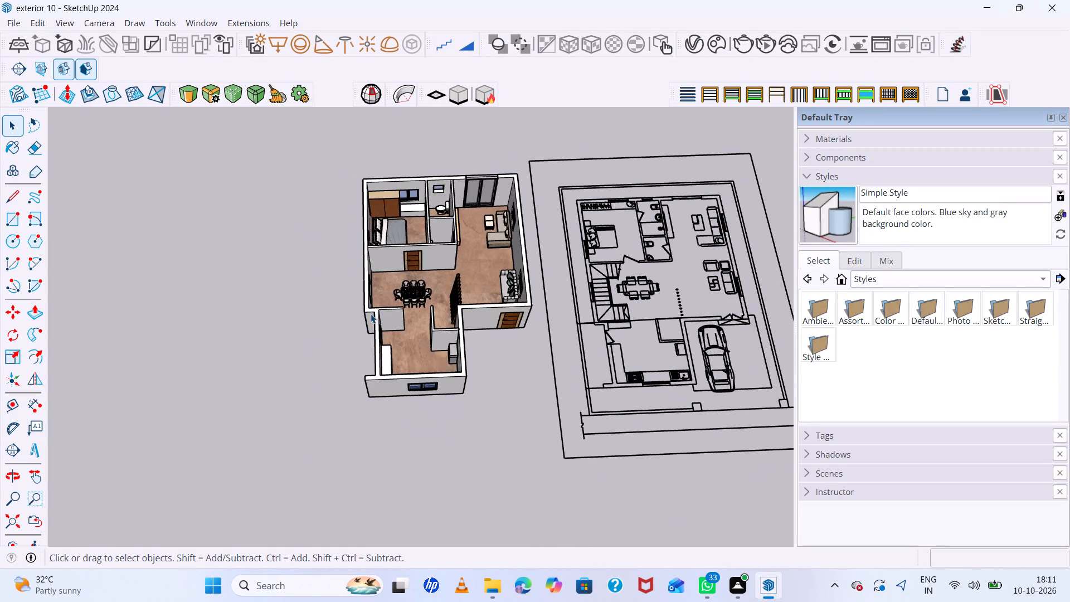
scroll(371, 314, down, 10)
scroll(590, 293, up, 9)
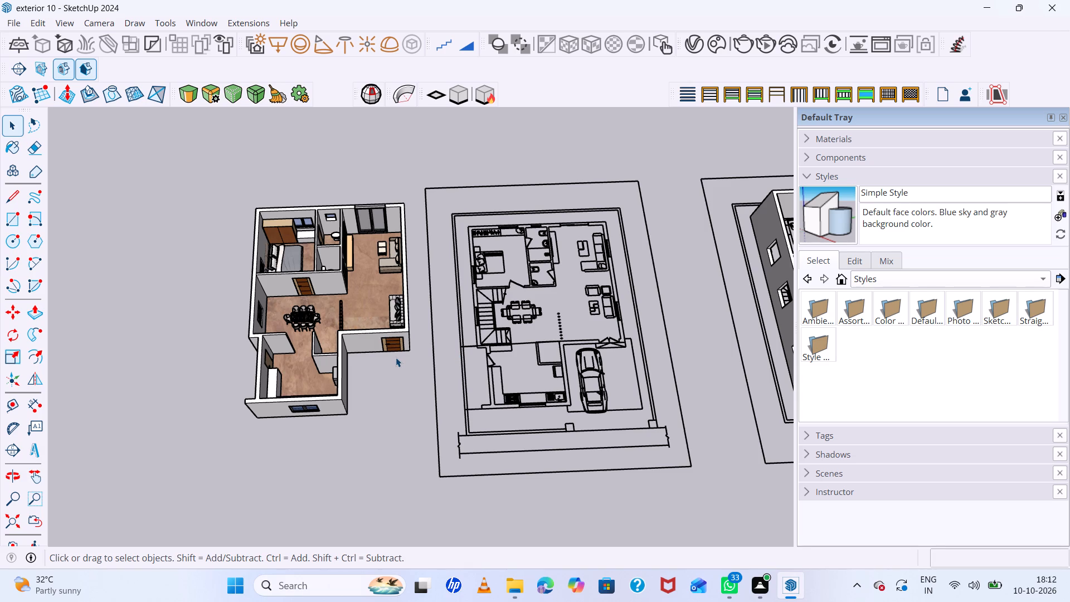
scroll(367, 300, down, 9)
middle_drag(373, 293, 417, 409)
scroll(359, 283, up, 4)
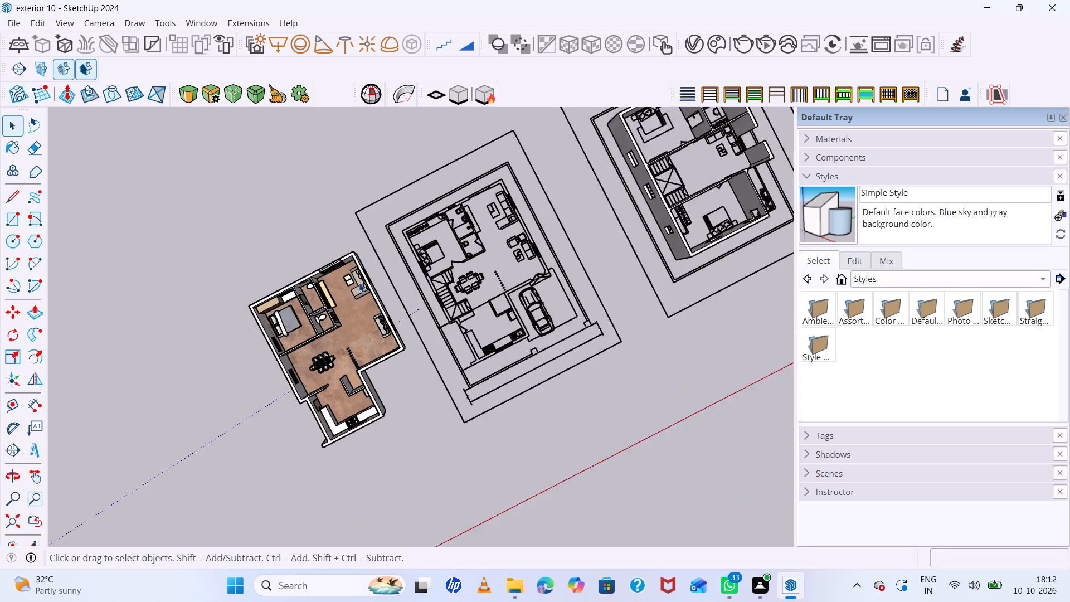
scroll(359, 283, up, 8)
middle_drag(410, 291, 285, 305)
scroll(417, 288, down, 6)
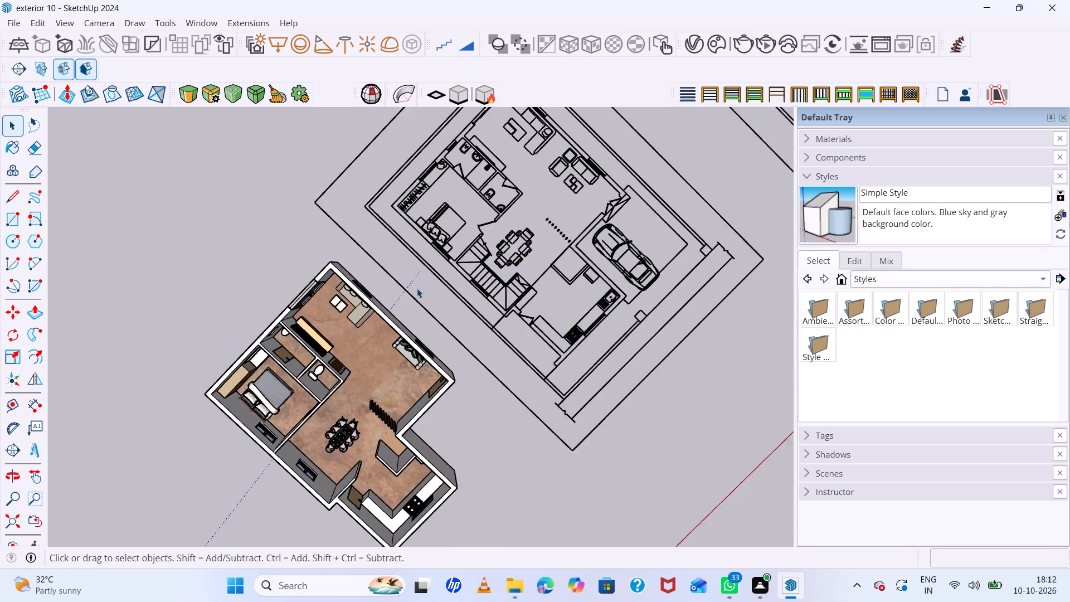
middle_drag(560, 423, 557, 335)
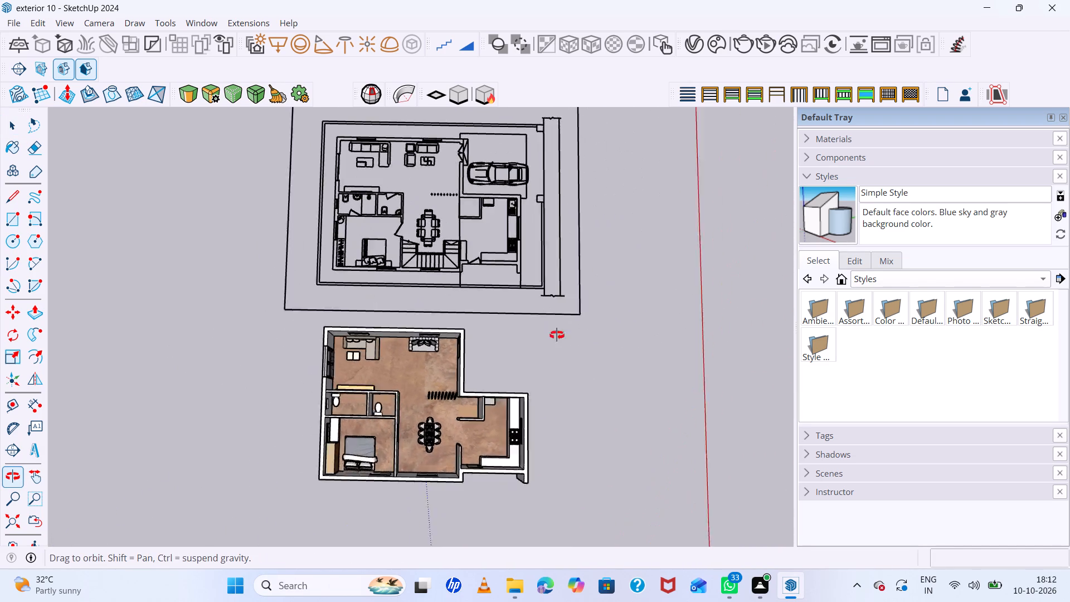
middle_drag(557, 335, 110, 263)
scroll(297, 375, down, 8)
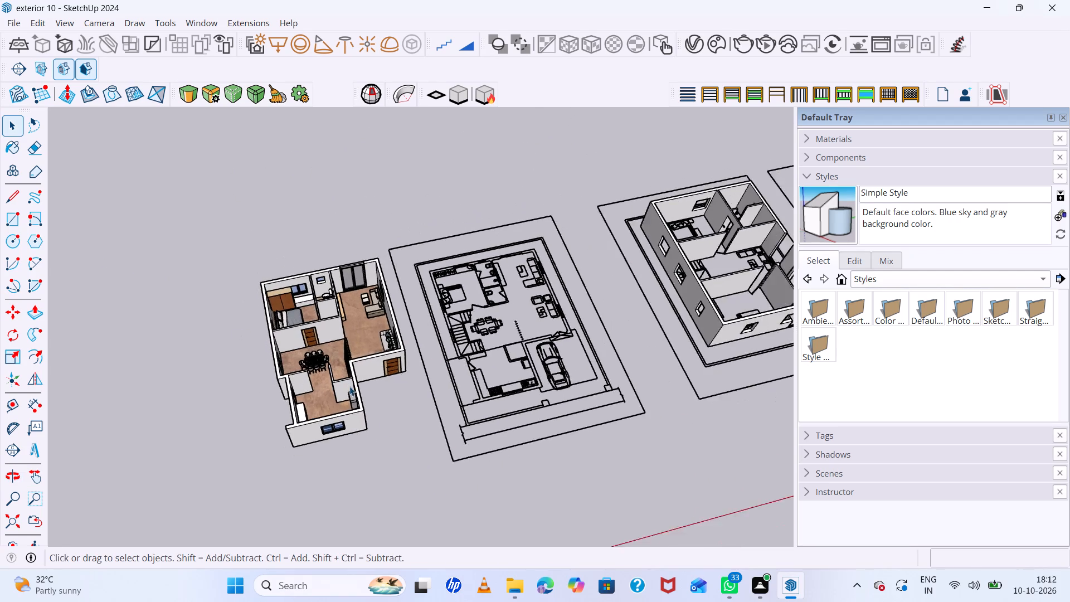
Examine the furnished interior up close, covering the kitchen, dining area, slatted partition and living room.
scroll(349, 390, up, 13)
middle_drag(366, 436, 148, 432)
scroll(408, 171, up, 20)
scroll(408, 171, up, 1)
scroll(411, 177, down, 16)
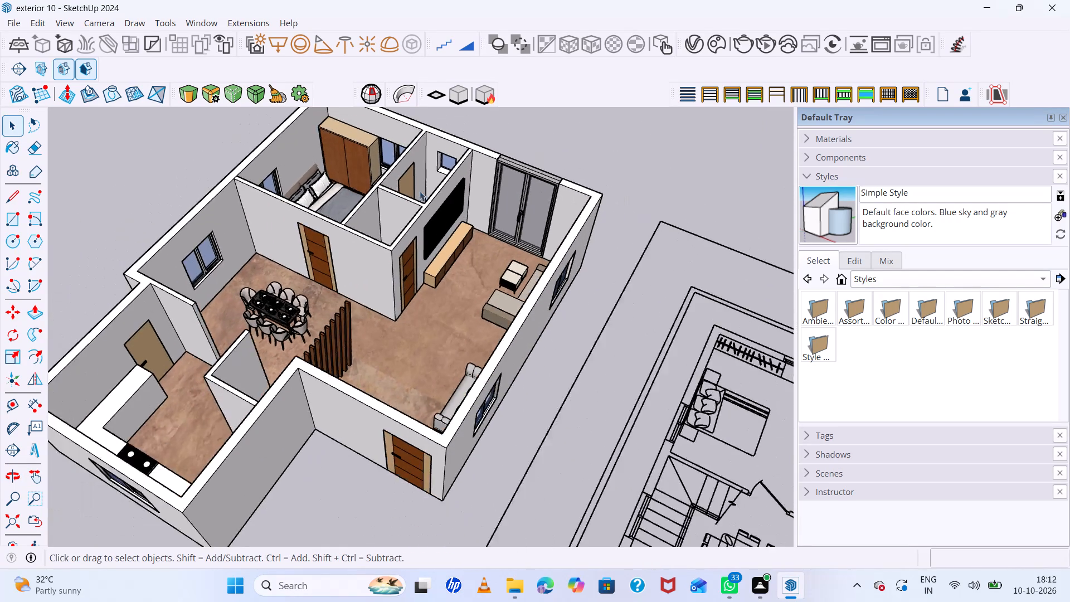
scroll(420, 191, down, 7)
middle_drag(490, 237, 429, 291)
scroll(265, 260, up, 12)
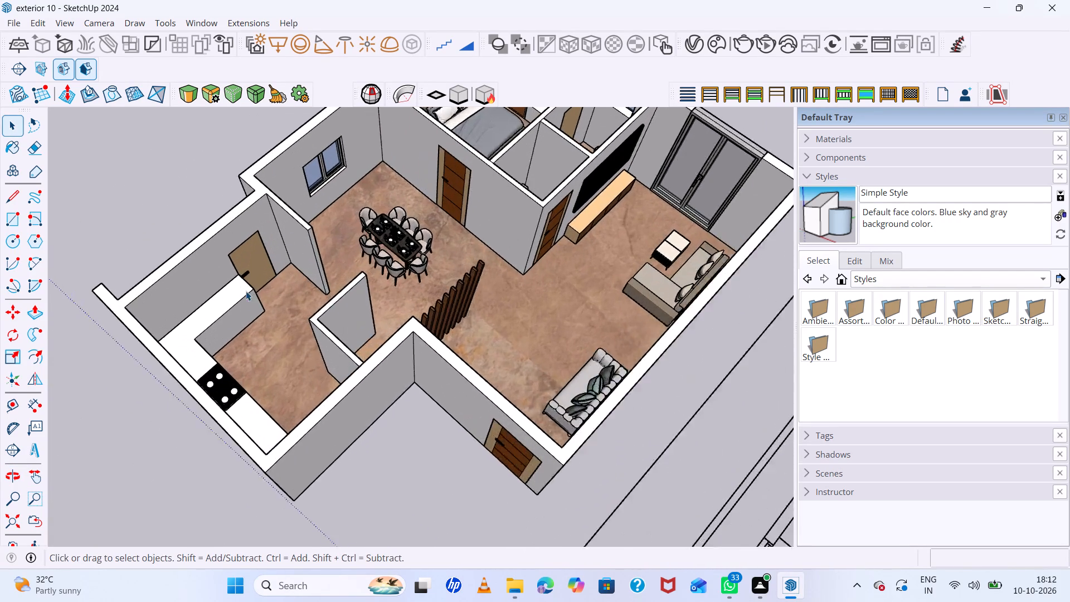
scroll(246, 291, up, 9)
middle_drag(270, 296, 207, 294)
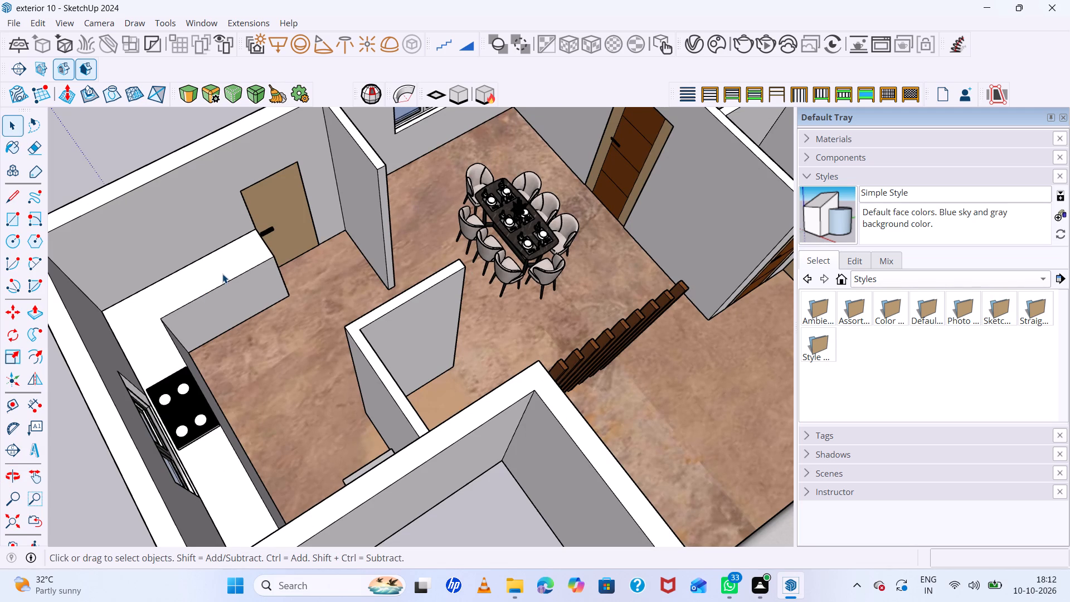
scroll(222, 274, up, 1)
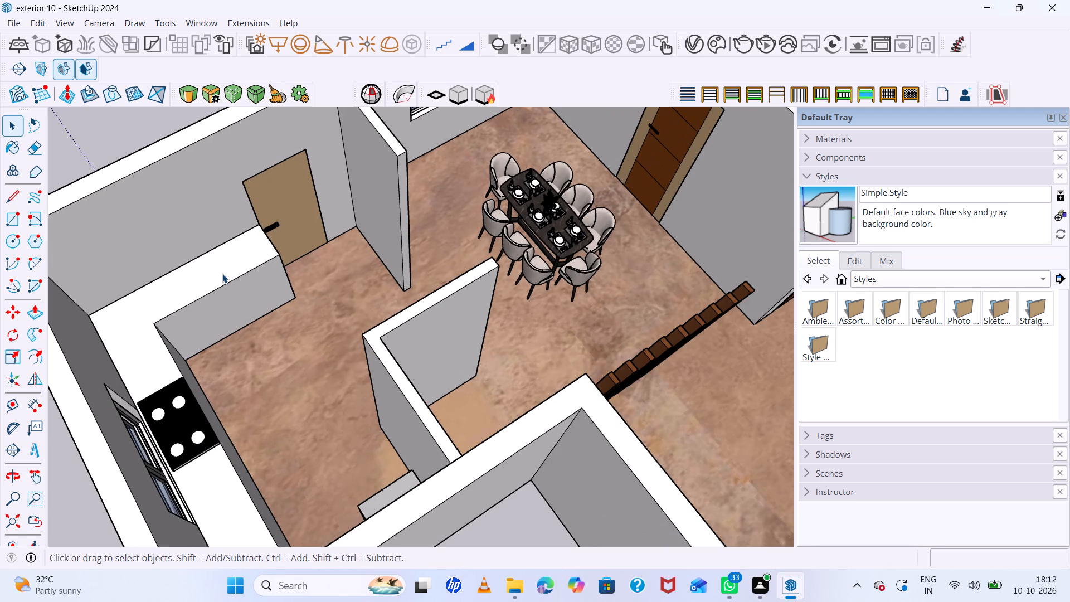
scroll(222, 274, down, 2)
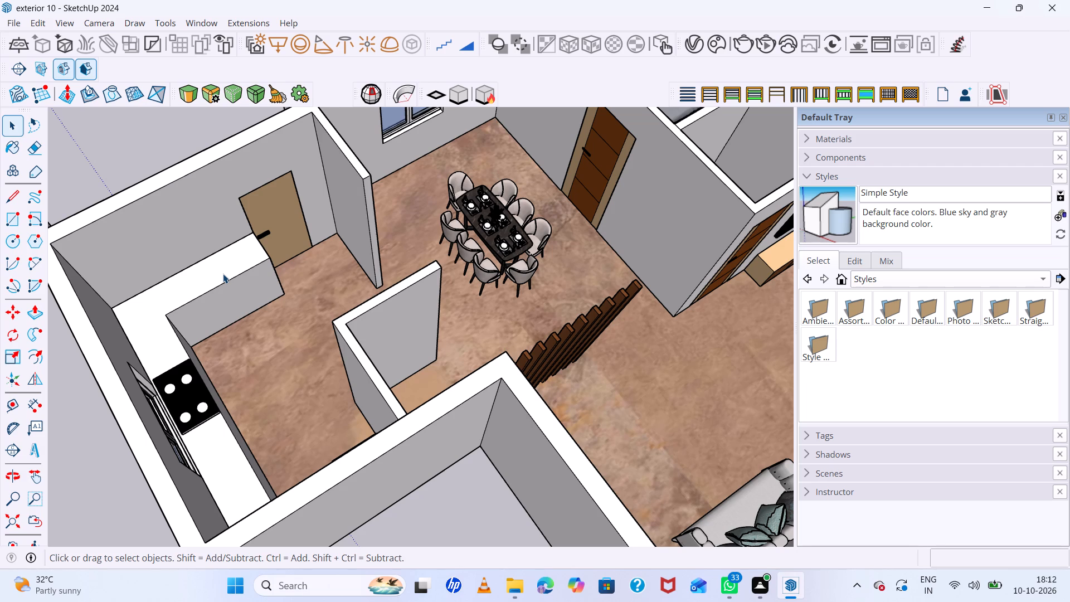
scroll(536, 182, down, 7)
scroll(425, 329, down, 7)
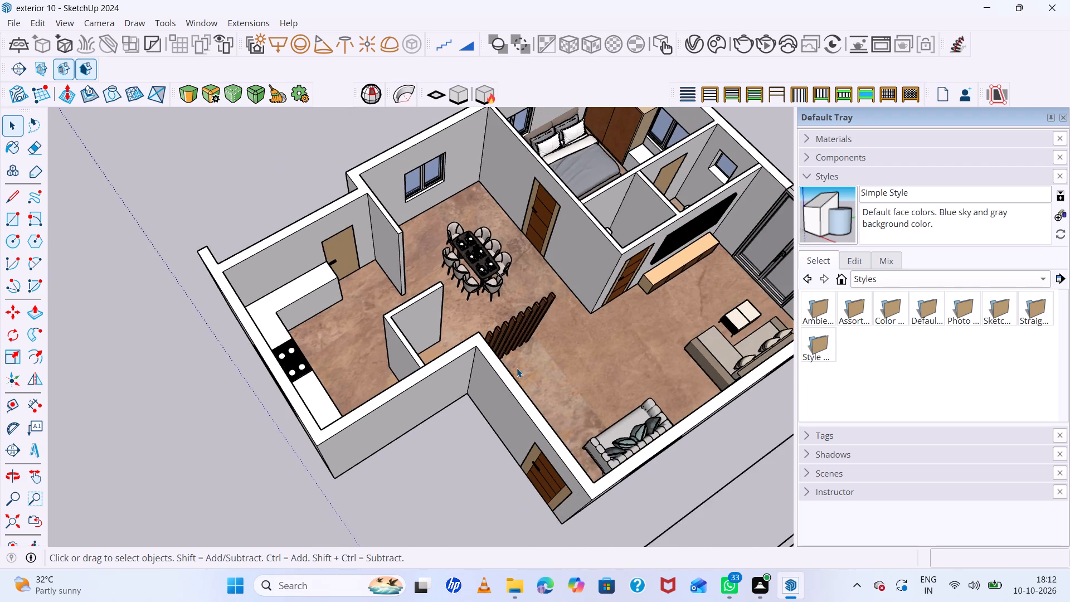
middle_drag(522, 370, 503, 269)
scroll(504, 278, up, 1)
middle_click(503, 269)
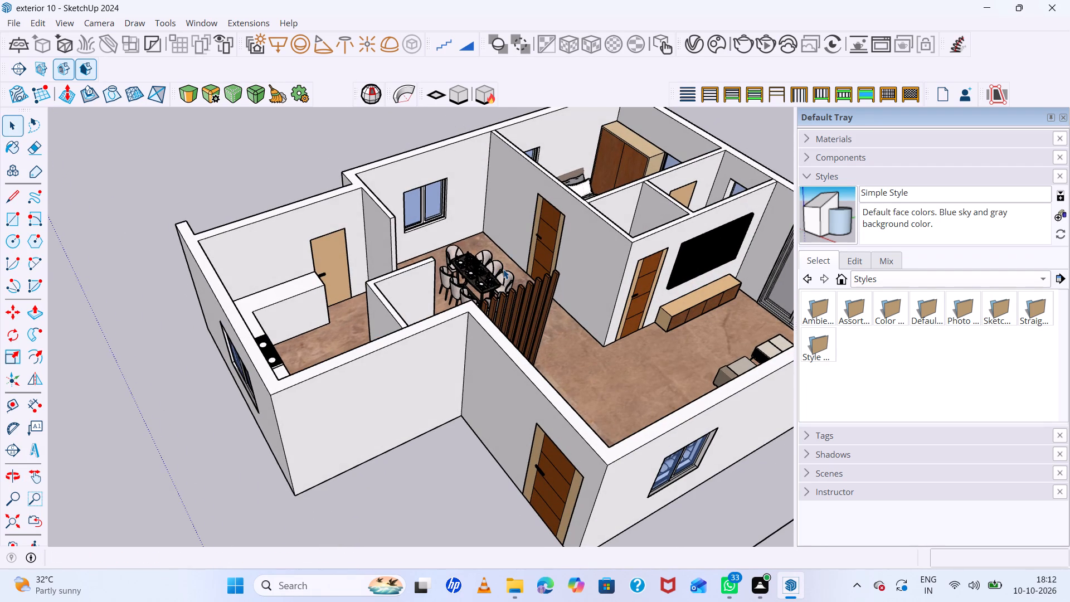
scroll(503, 269, up, 5)
scroll(470, 270, down, 3)
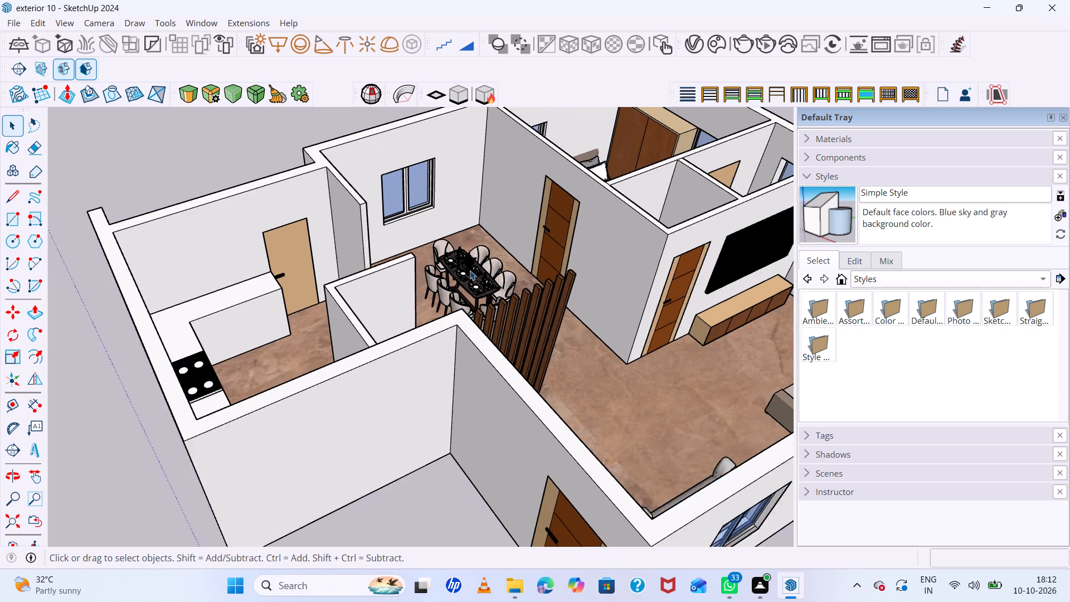
scroll(470, 270, down, 12)
middle_drag(470, 276, 488, 324)
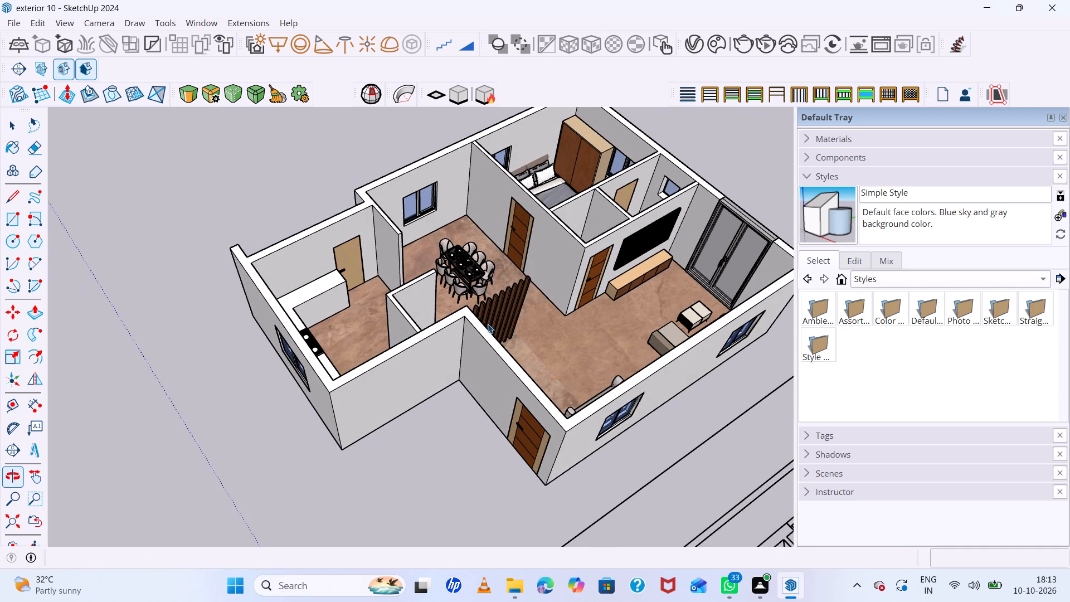
scroll(687, 272, up, 8)
scroll(648, 271, down, 8)
scroll(446, 243, down, 4)
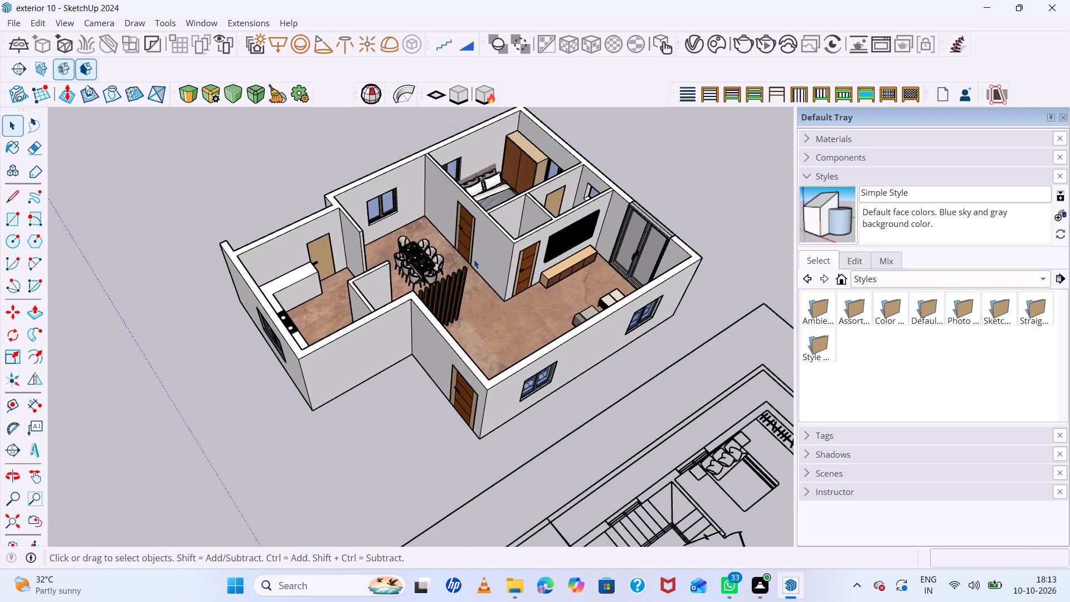
middle_drag(474, 259, 515, 330)
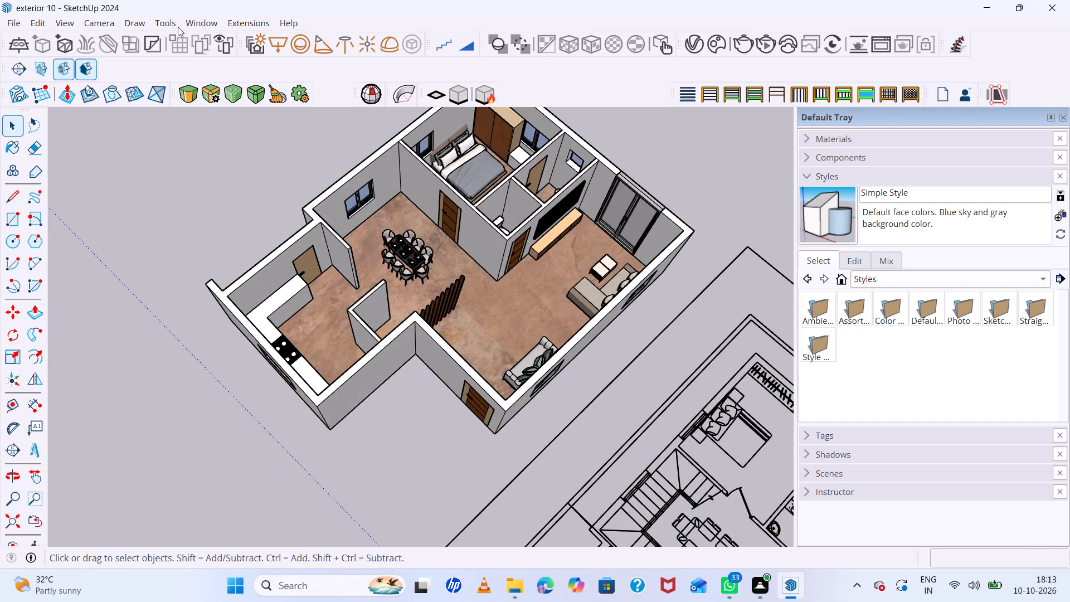
Search 3D Warehouse for "table".
click(205, 26)
click(234, 131)
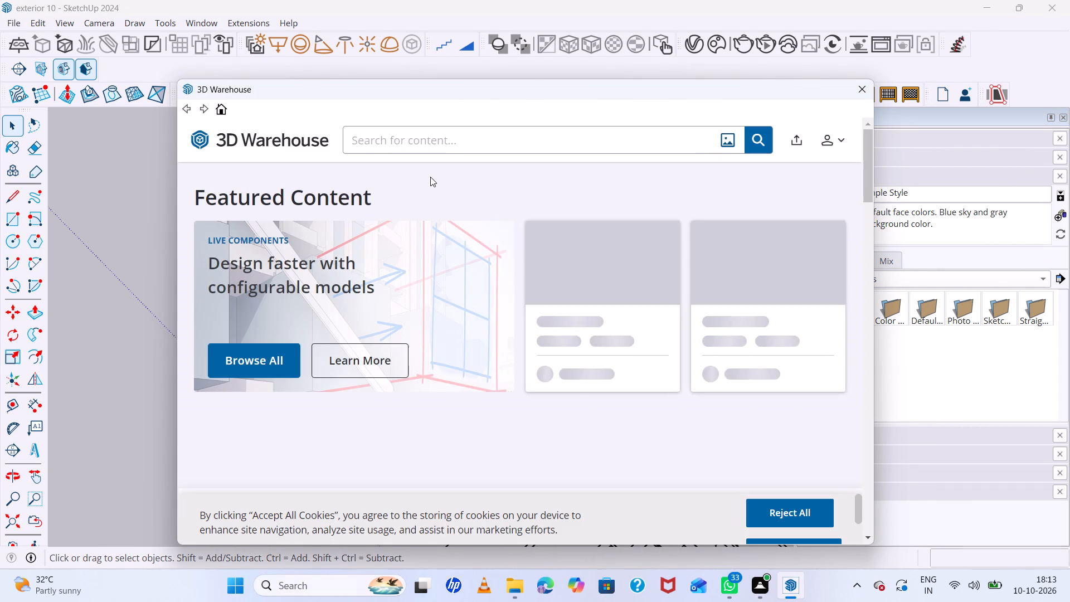
click(440, 134)
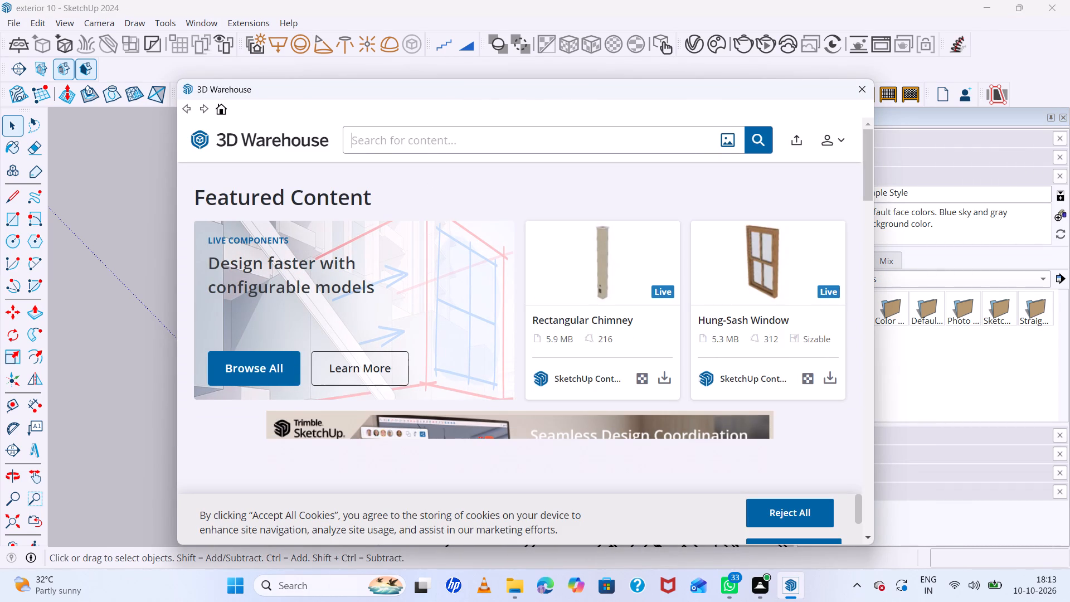
text(ta)
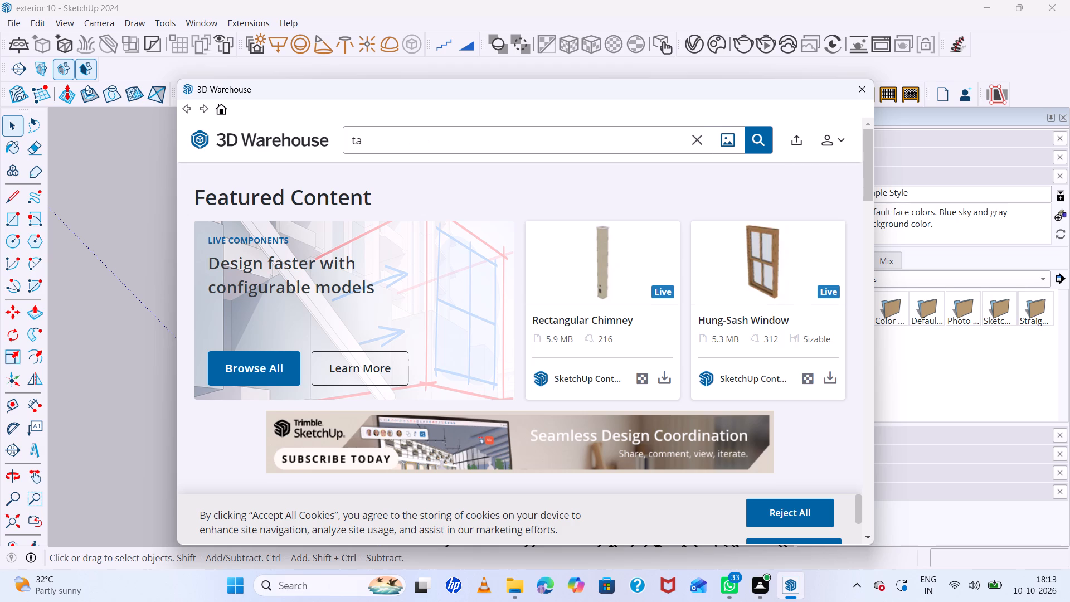
text(ble)
key(Return)
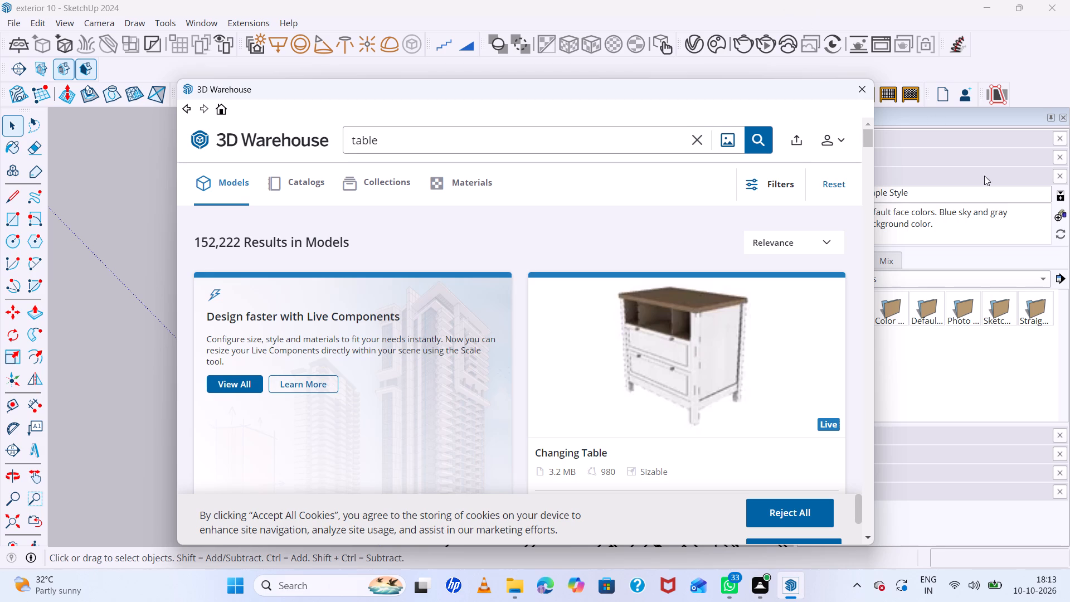
Look through the table search results for a suitable model for the house.
scroll(701, 290, down, 10)
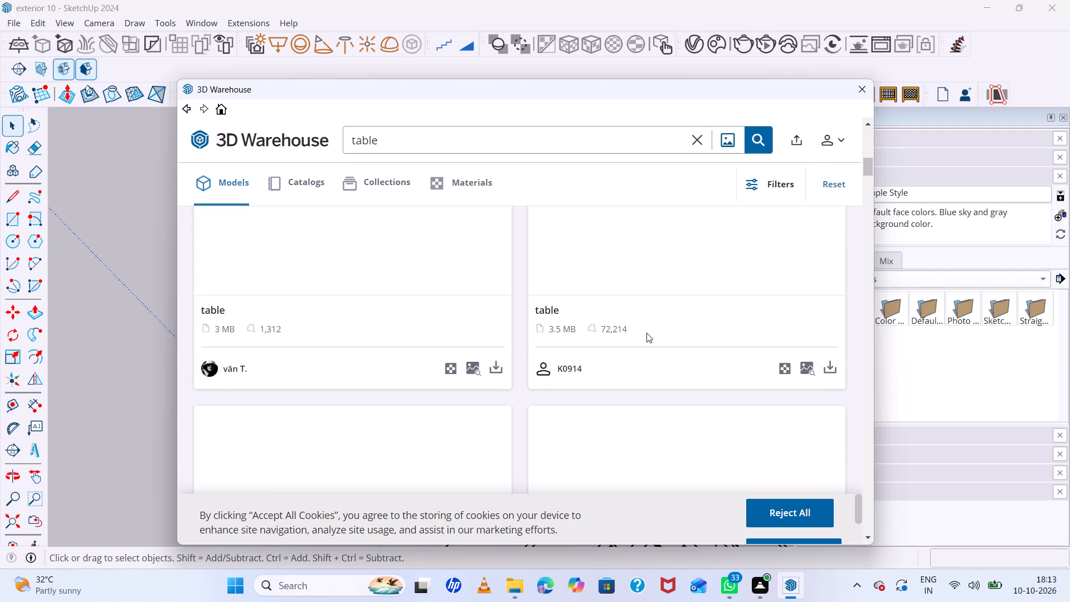
scroll(645, 334, up, 2)
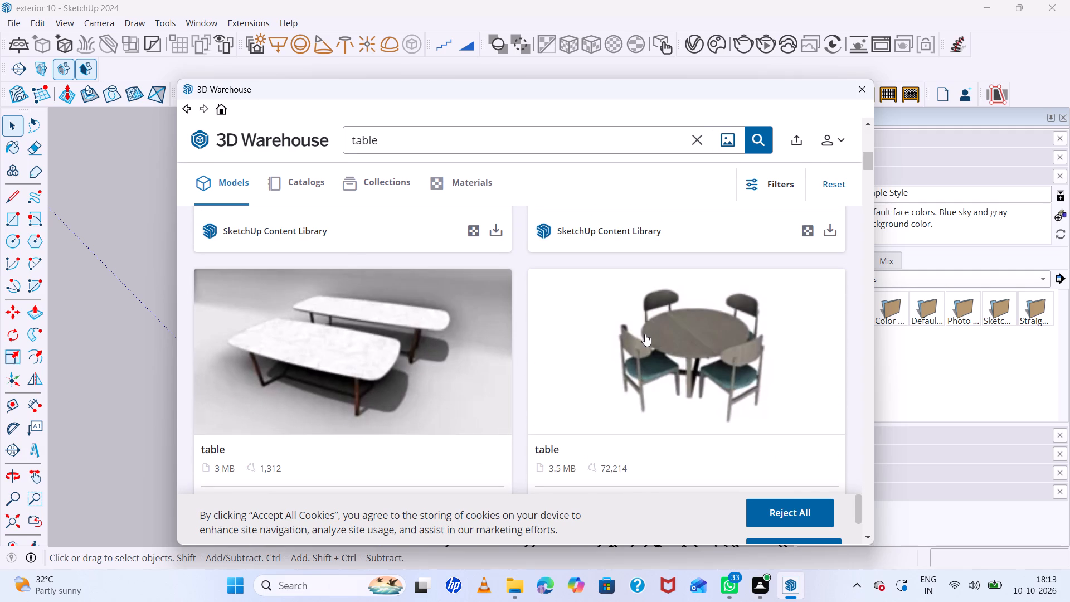
scroll(645, 334, down, 5)
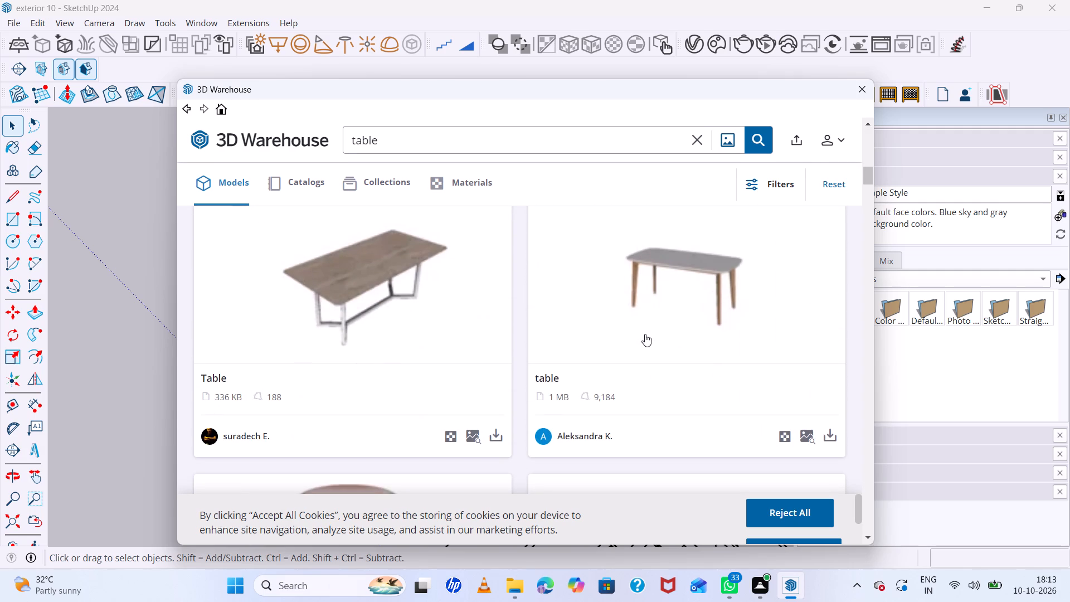
scroll(643, 329, down, 5)
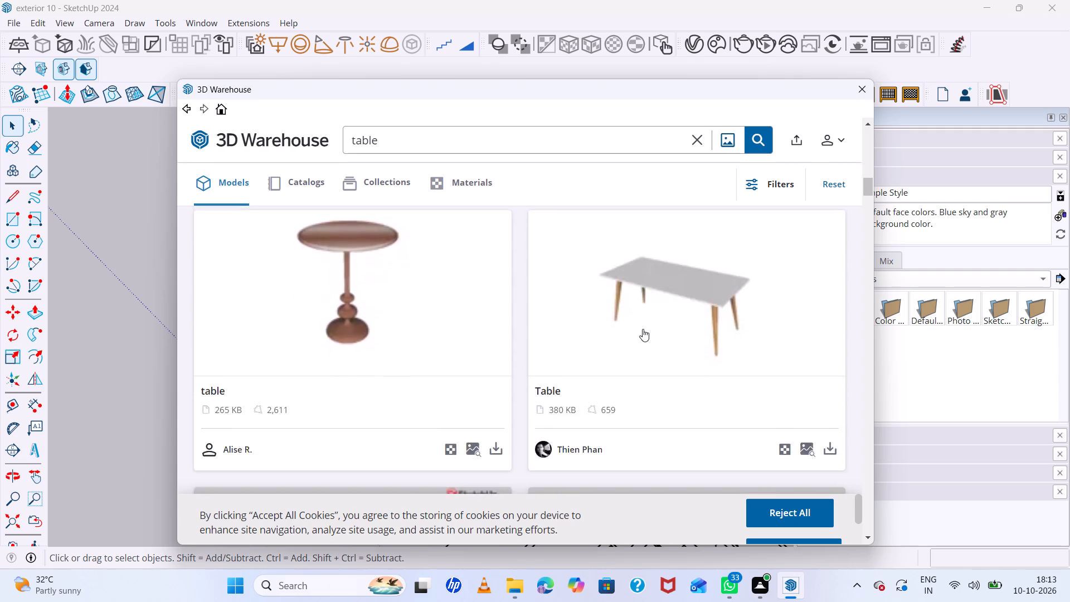
scroll(643, 329, down, 5)
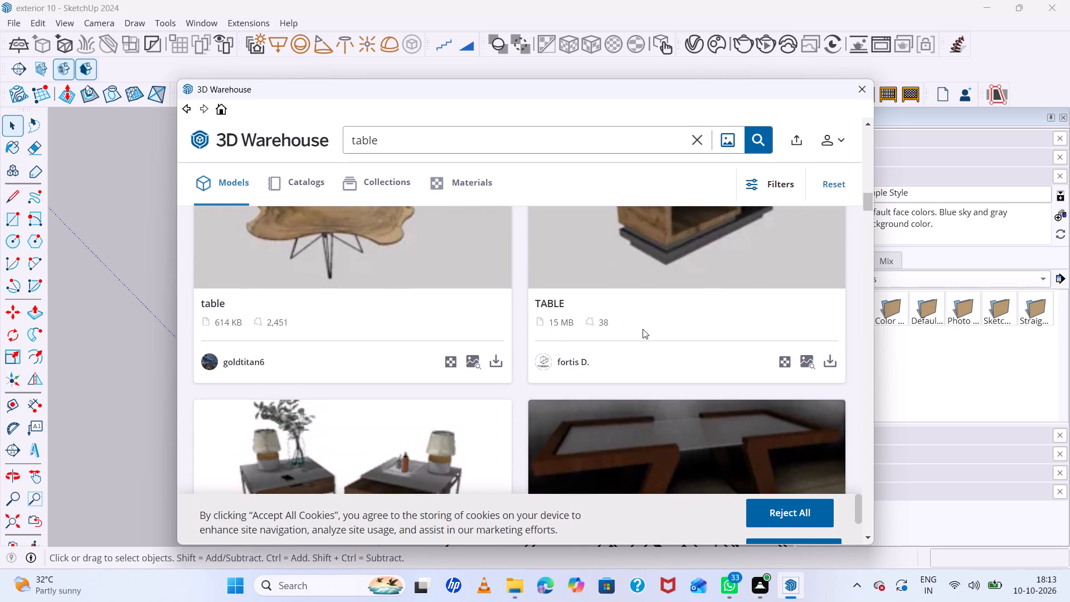
scroll(612, 329, up, 1)
scroll(612, 329, down, 3)
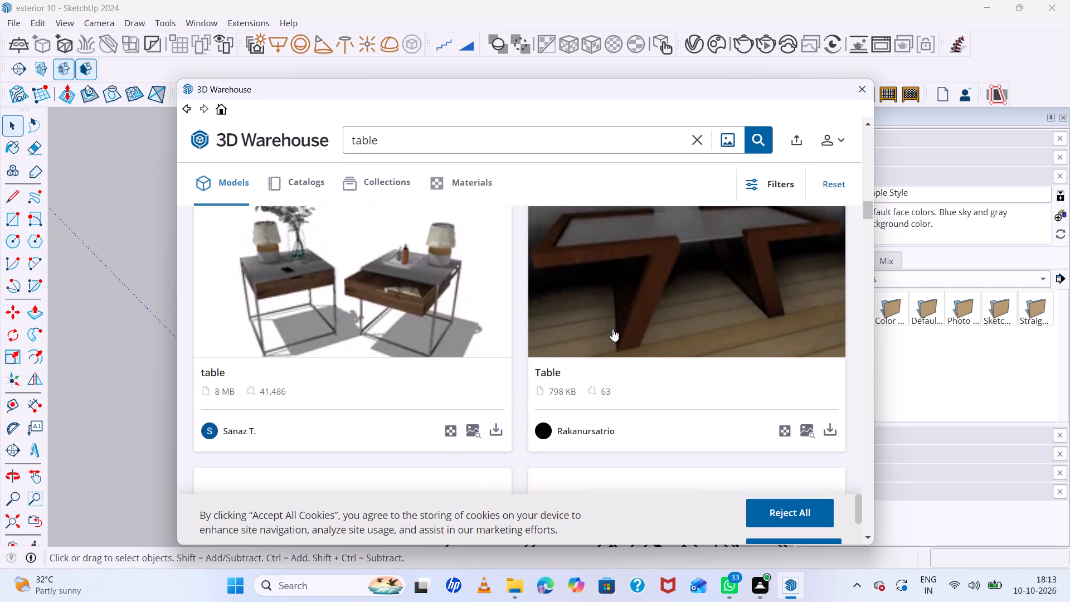
scroll(612, 329, down, 5)
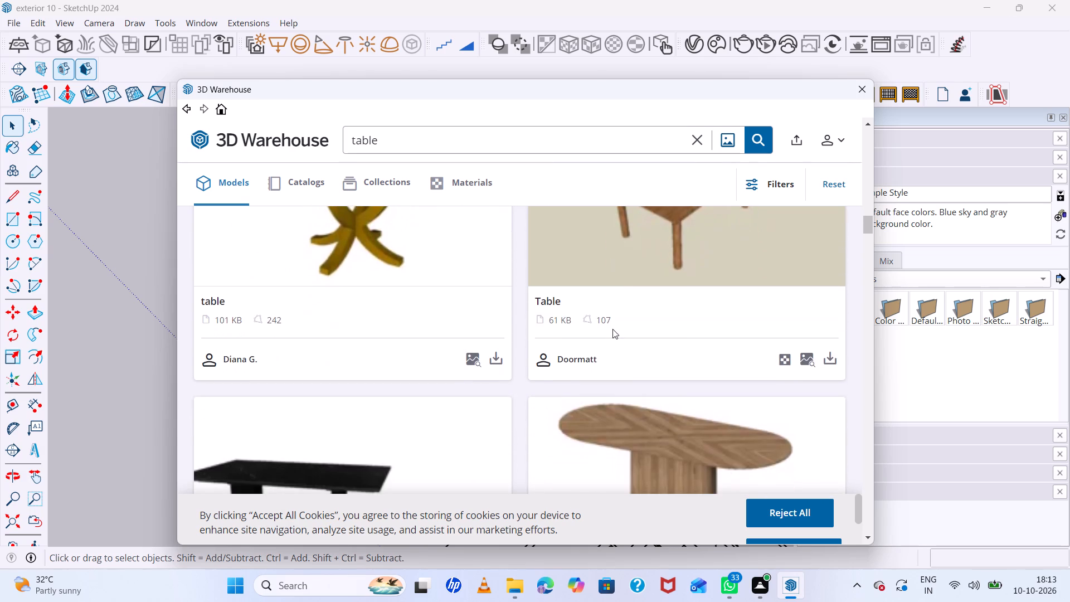
scroll(612, 329, up, 2)
Download the table model with the curved yellow pedestal base and place it in the living area between the slatted partition and the sofa.
click(417, 321)
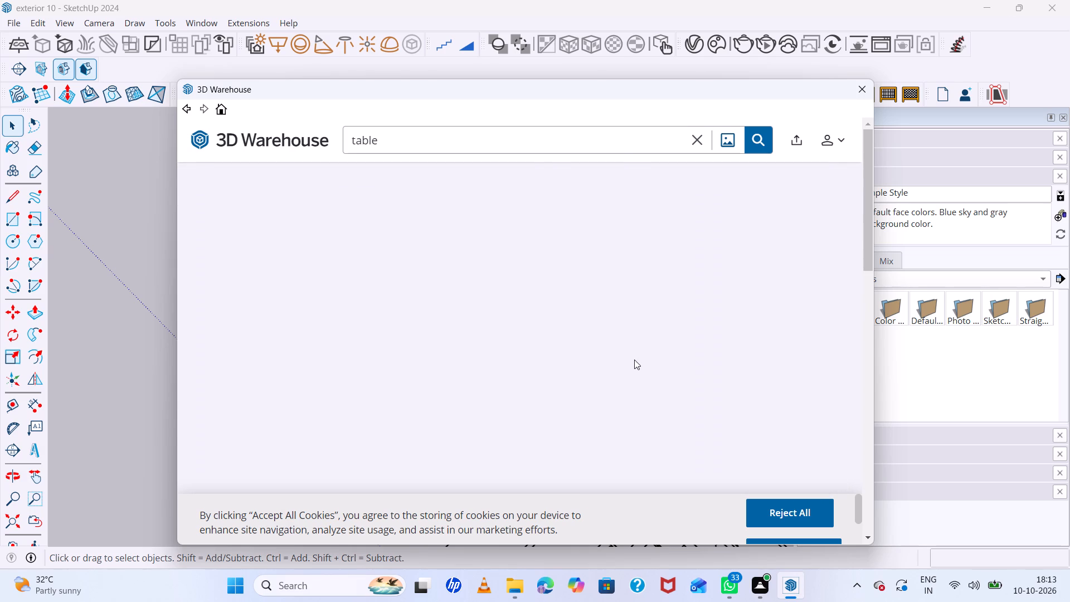
scroll(587, 335, down, 10)
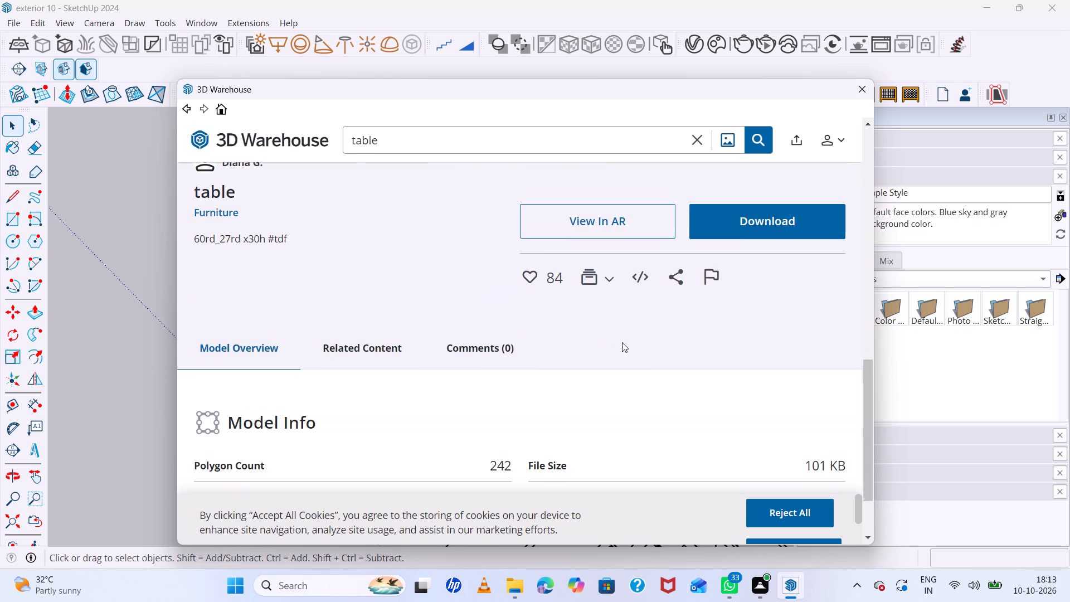
click(741, 223)
click(487, 332)
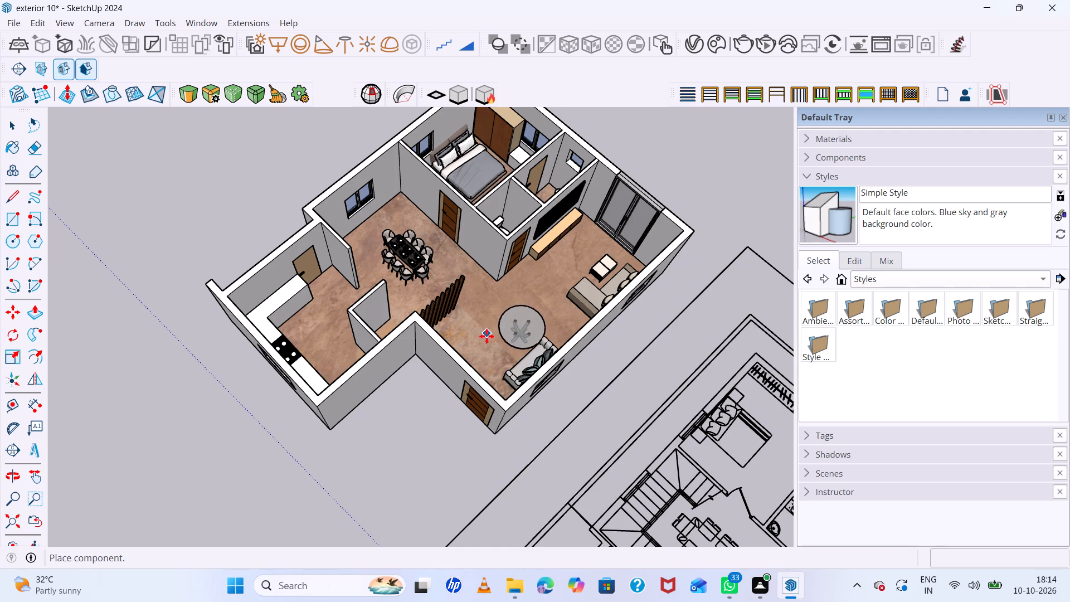
click(476, 341)
Examine the newly placed round table and its surroundings from the entrance-door side of the house.
scroll(517, 339, up, 12)
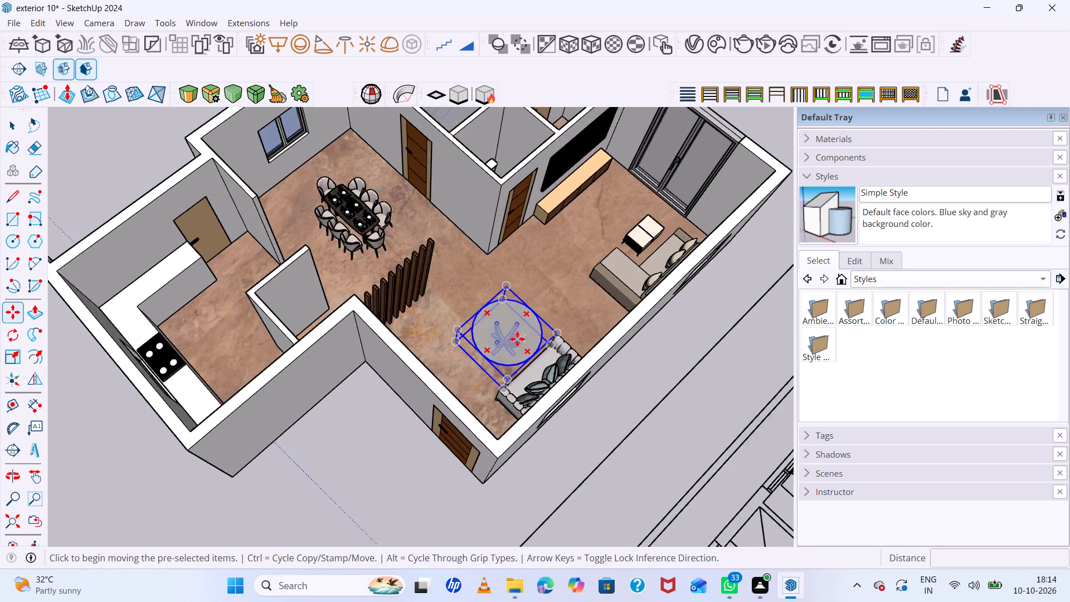
scroll(517, 339, up, 14)
middle_drag(534, 352, 568, 241)
scroll(508, 314, up, 6)
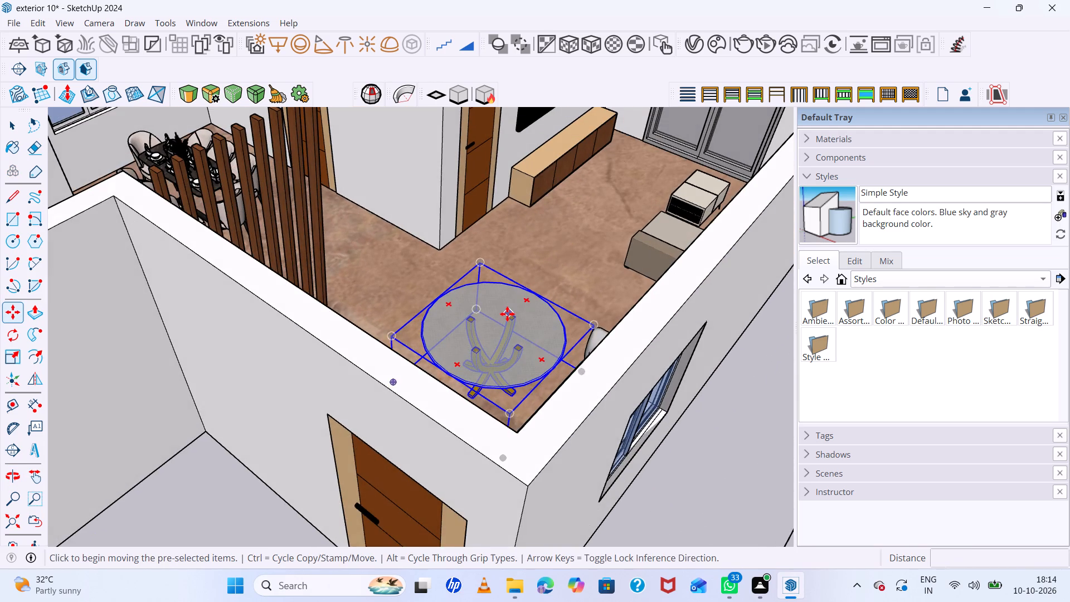
scroll(507, 314, down, 14)
middle_drag(499, 314, 666, 280)
scroll(448, 256, down, 14)
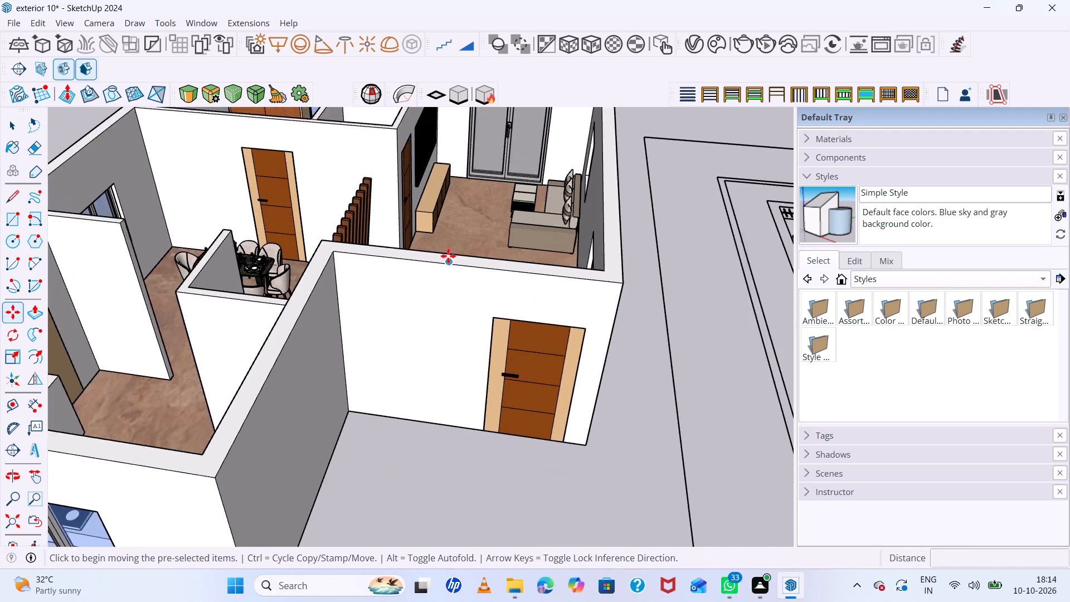
scroll(448, 256, down, 3)
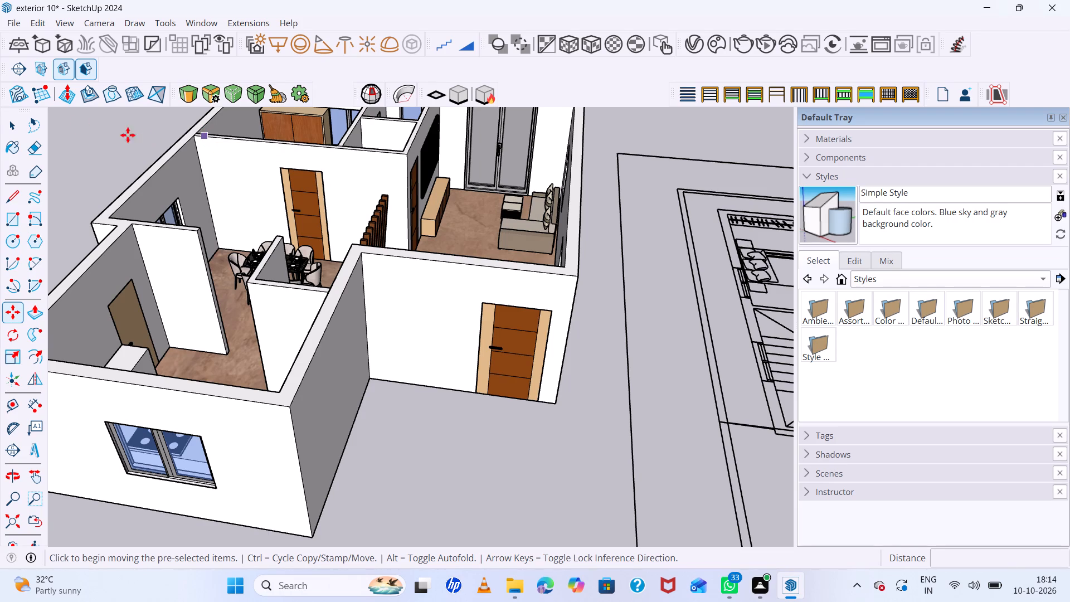
Move the round table about 43' 8" along the red axis from the house onto the seating group near the adjacent floor plan's entrance.
scroll(406, 230, down, 9)
middle_drag(469, 244, 444, 353)
scroll(1069, 0, up, 3)
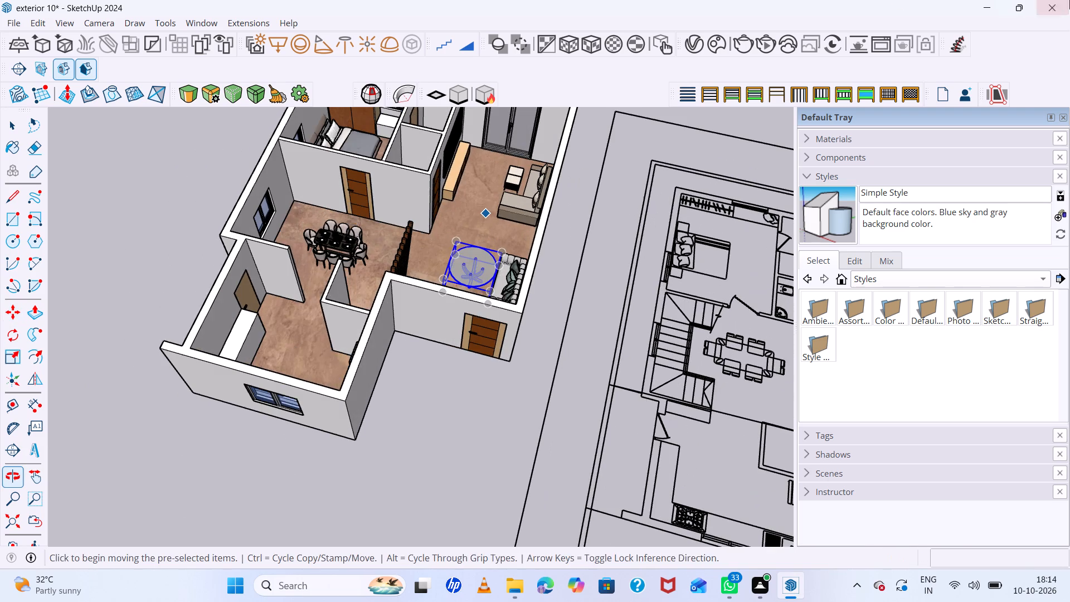
scroll(1069, 0, up, 2)
click(437, 278)
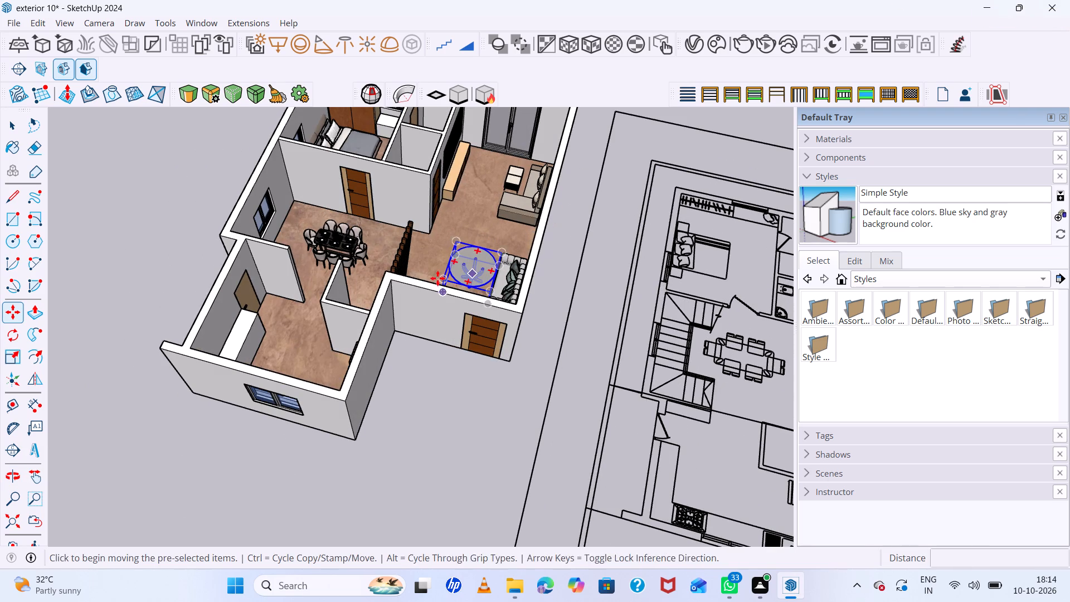
scroll(519, 262, down, 14)
scroll(406, 264, down, 2)
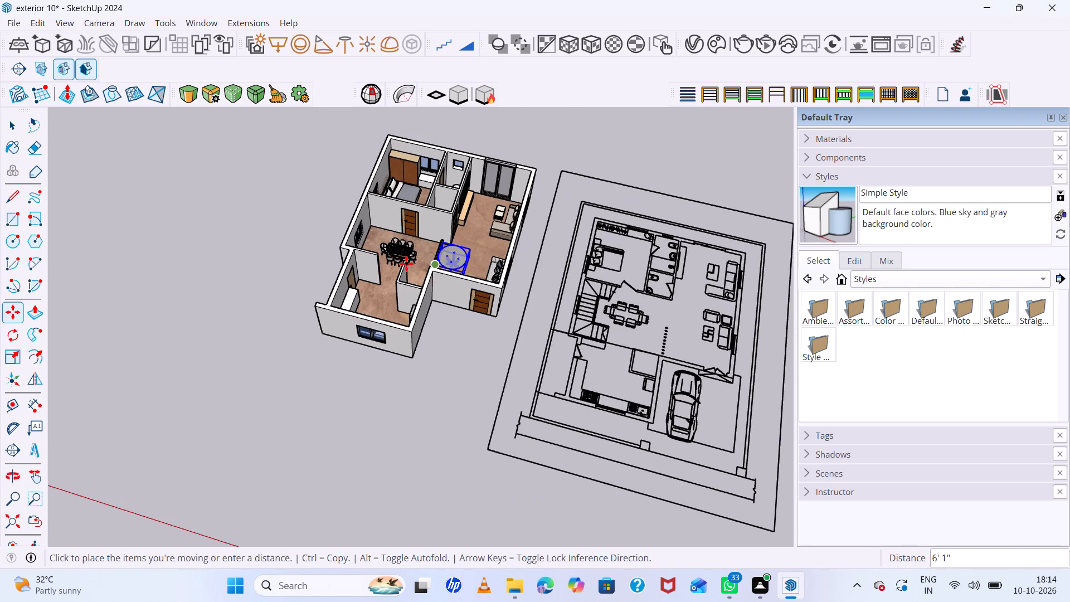
scroll(406, 264, down, 4)
scroll(672, 329, up, 13)
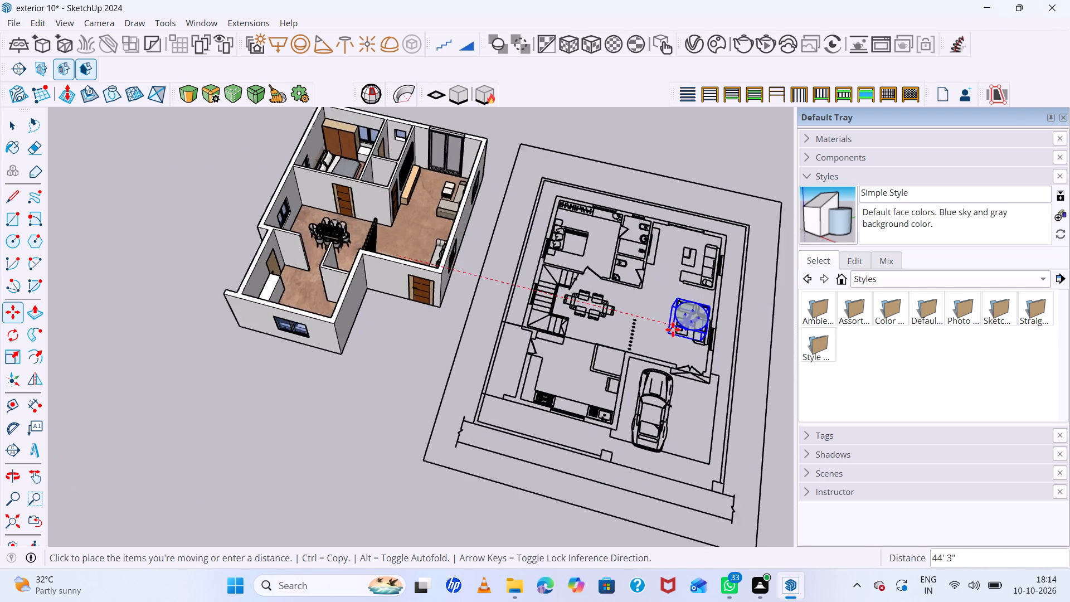
scroll(673, 329, up, 11)
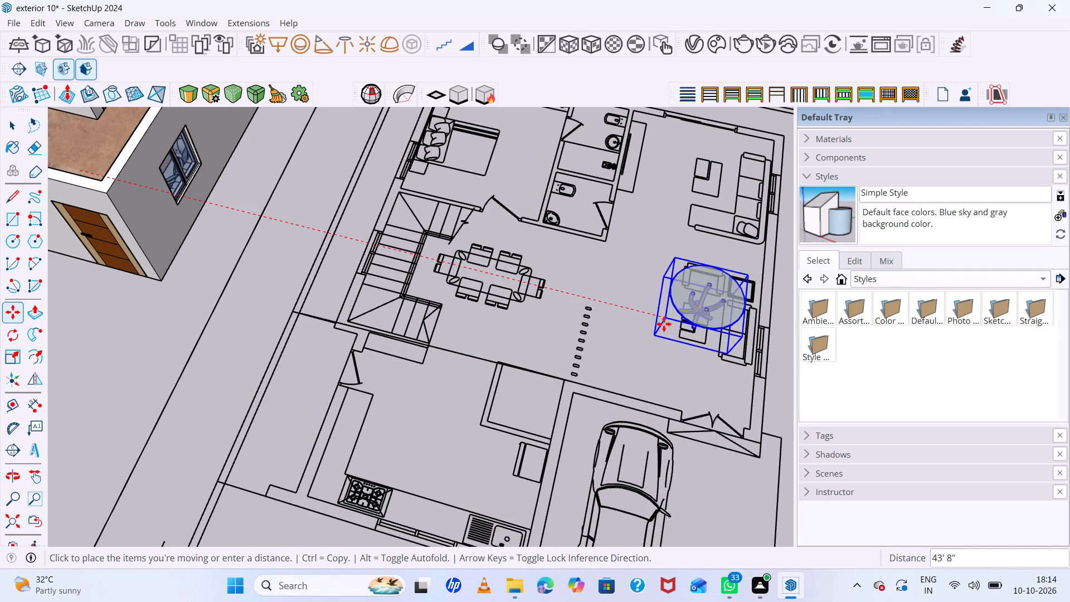
click(664, 324)
Shrink the table's footprint, scaling its red-axis width by about 0.81 and again by 0.72, and reducing its green-axis depth.
scroll(594, 311, down, 8)
middle_drag(685, 382, 695, 227)
scroll(697, 271, up, 17)
scroll(673, 310, up, 5)
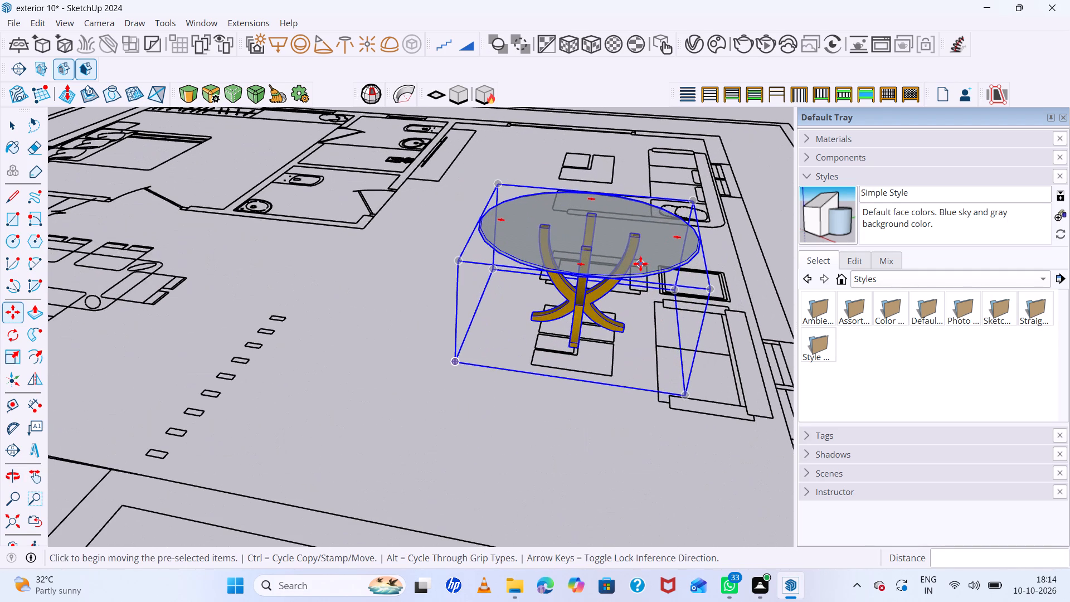
key(s)
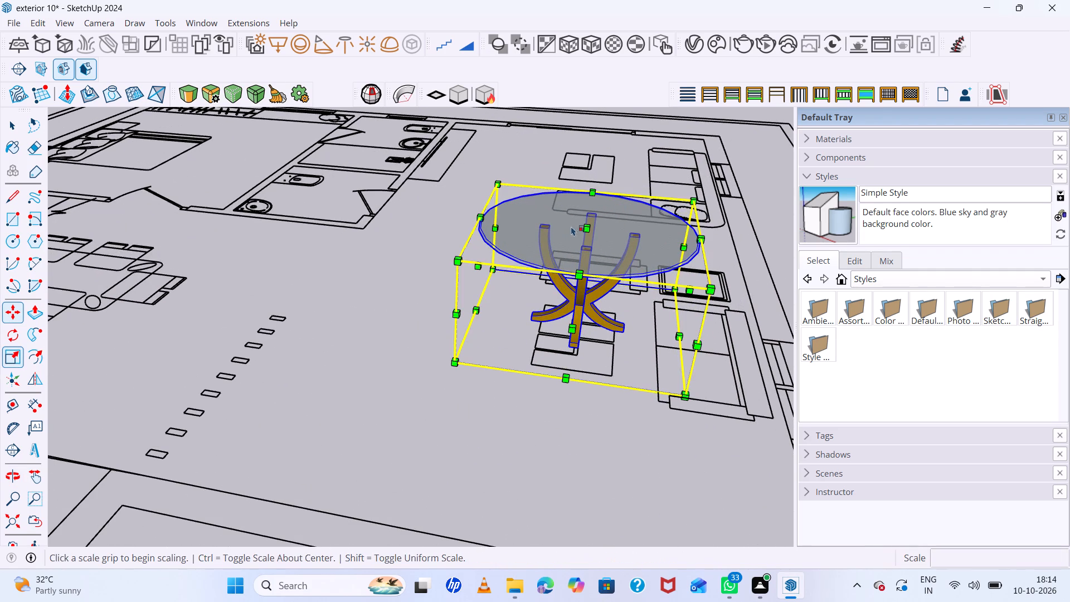
click(480, 268)
click(516, 273)
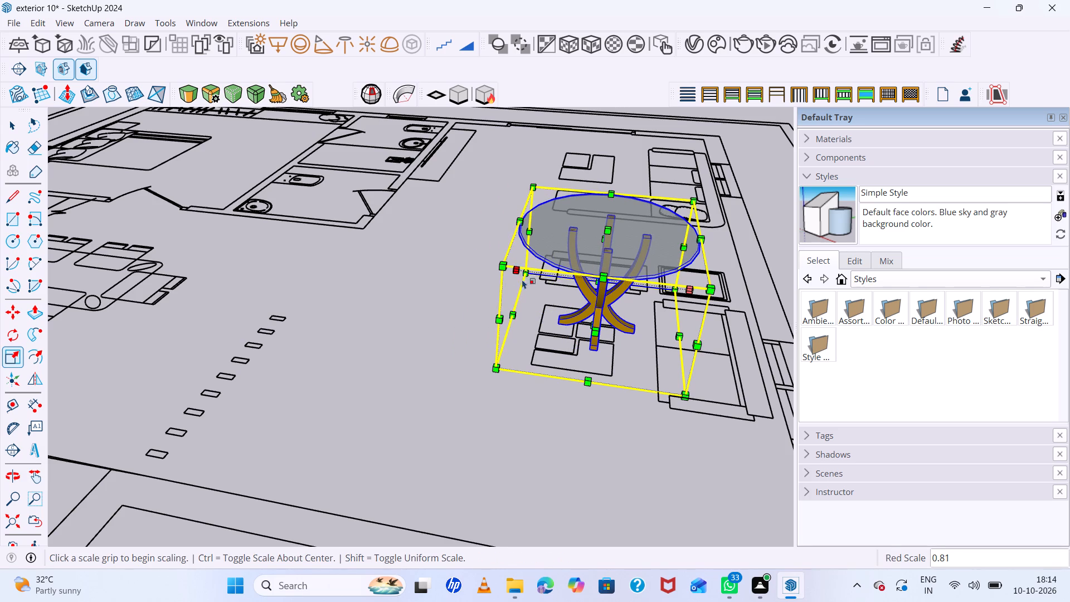
click(594, 334)
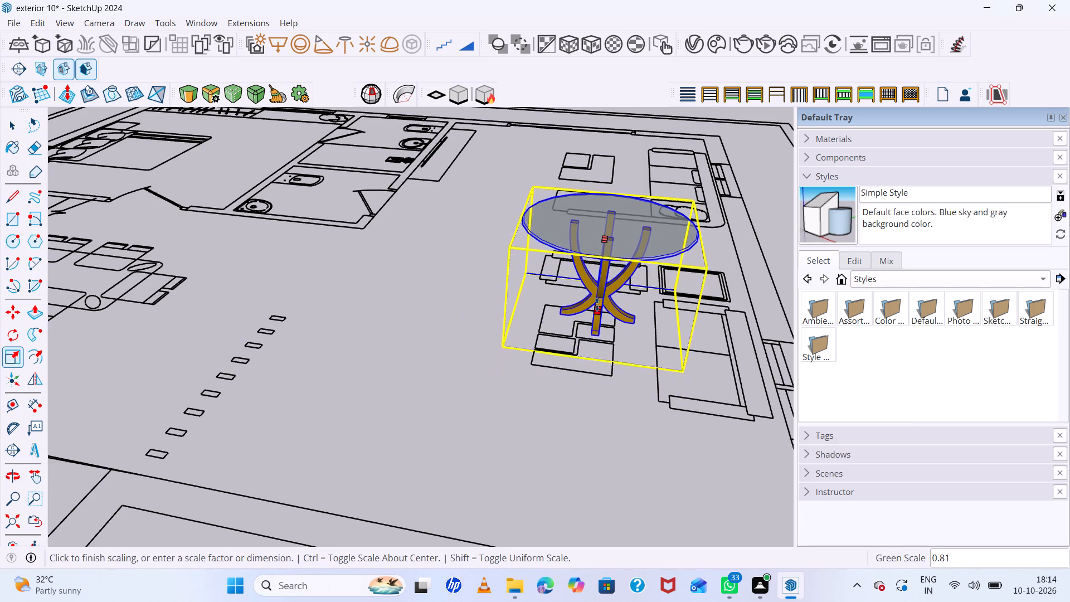
click(597, 298)
click(683, 273)
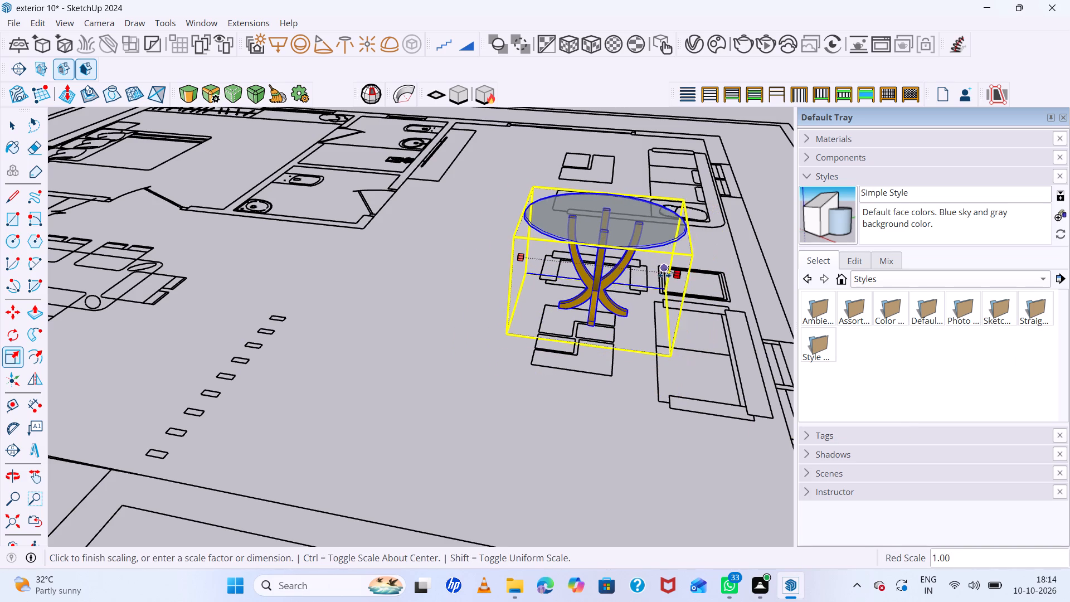
click(638, 278)
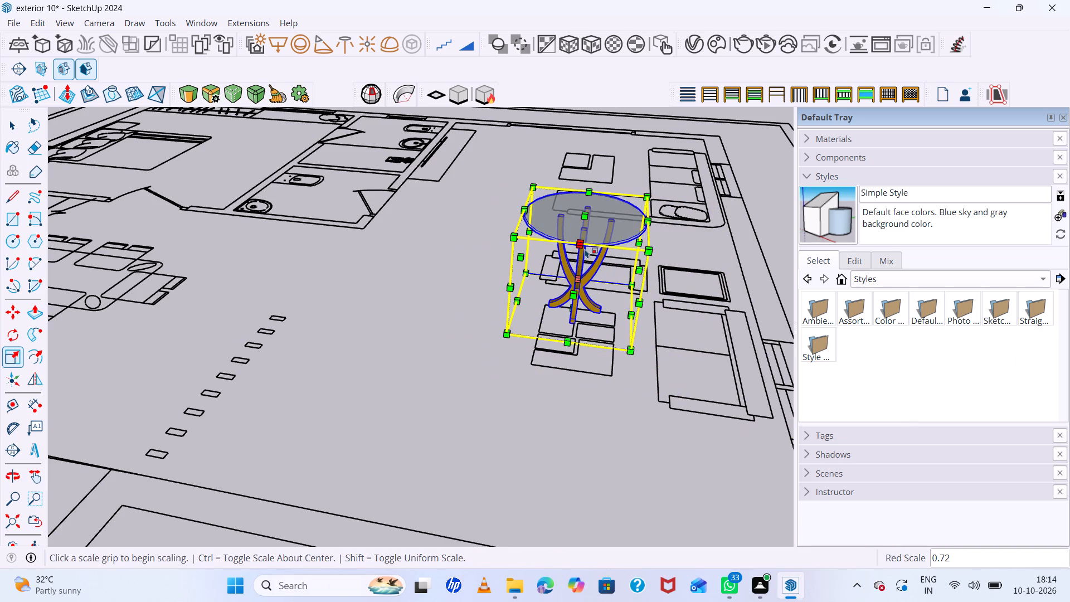
Lower the table with two successive blue-axis scalings of about 0.67 and 0.71.
scroll(585, 249, up, 1)
middle_drag(585, 251, 591, 357)
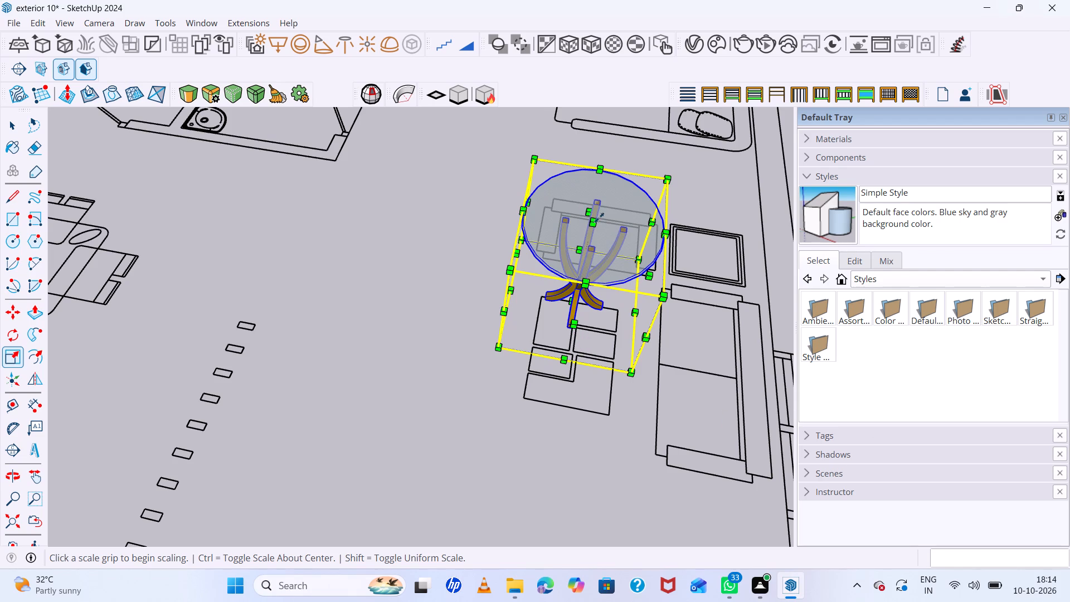
click(595, 218)
click(596, 254)
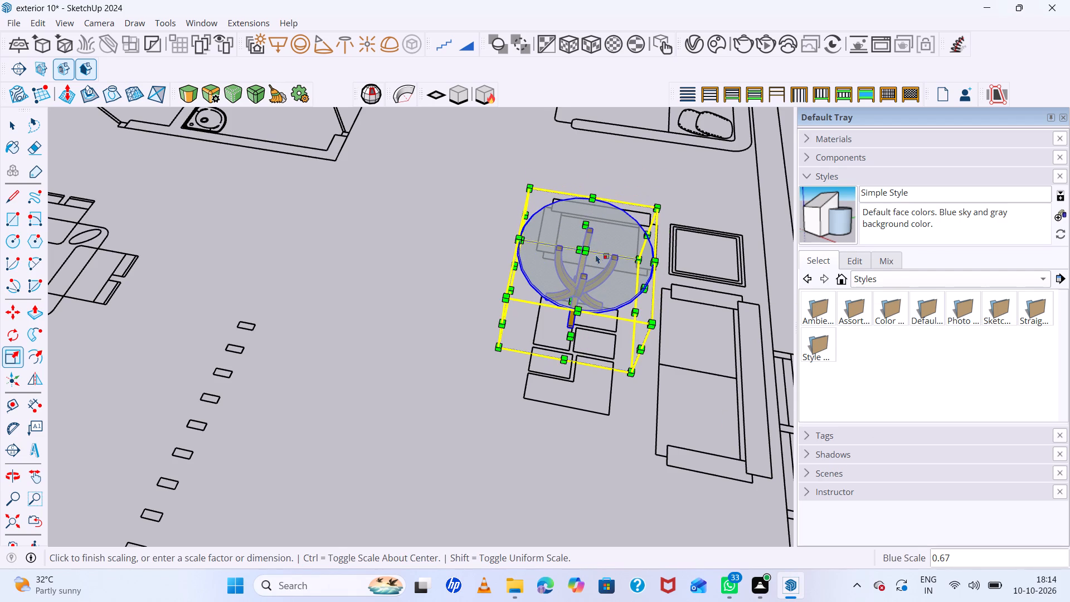
middle_drag(628, 276, 624, 144)
scroll(578, 257, up, 3)
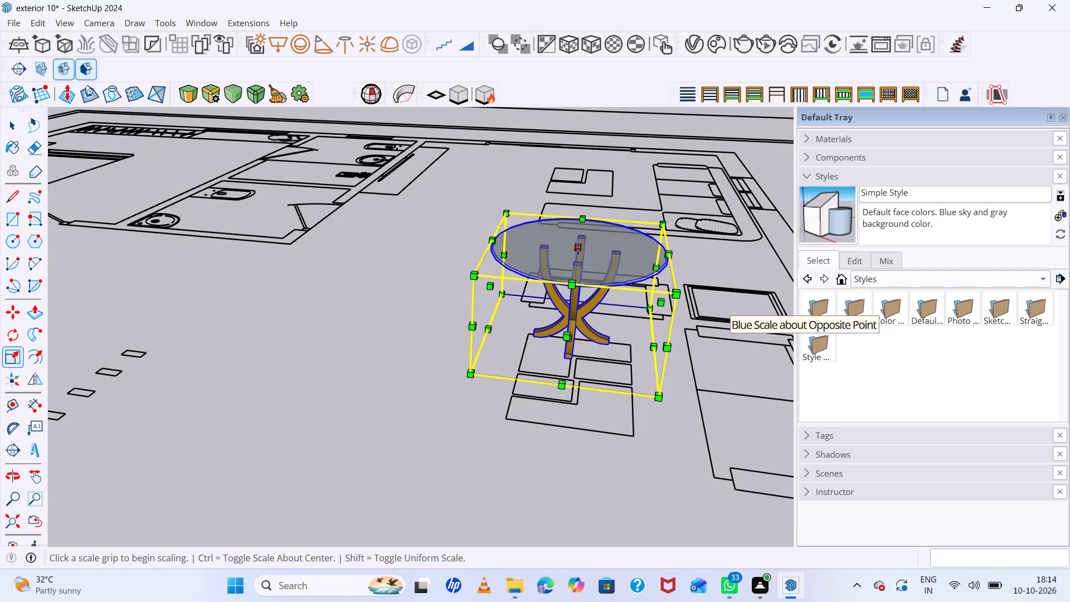
click(578, 247)
click(580, 275)
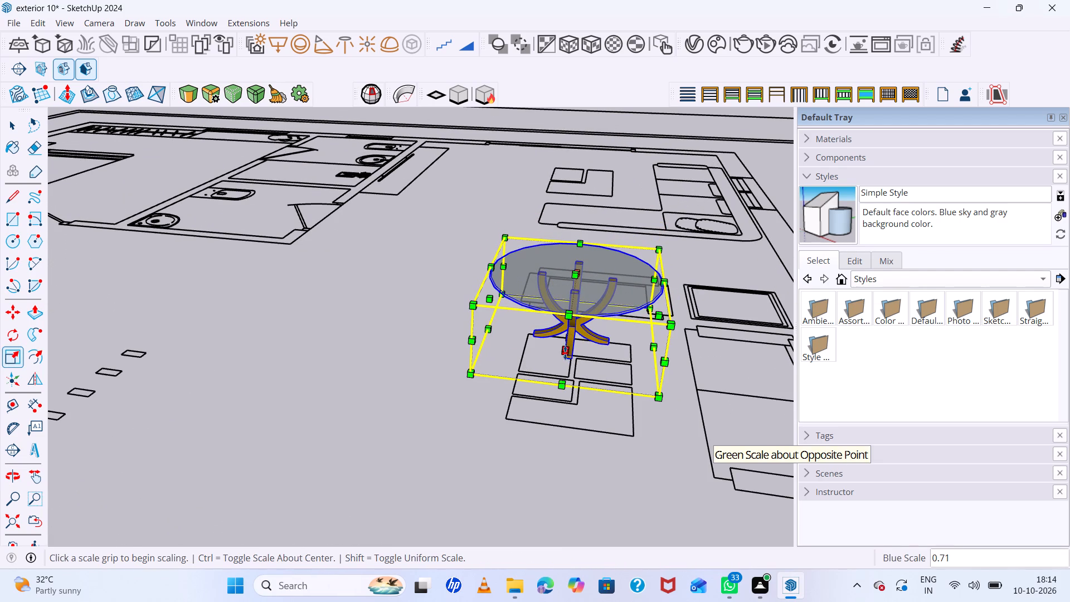
Scale the table's green-axis depth by about 0.82 and its blue-axis height by about 1.35.
click(565, 353)
click(571, 335)
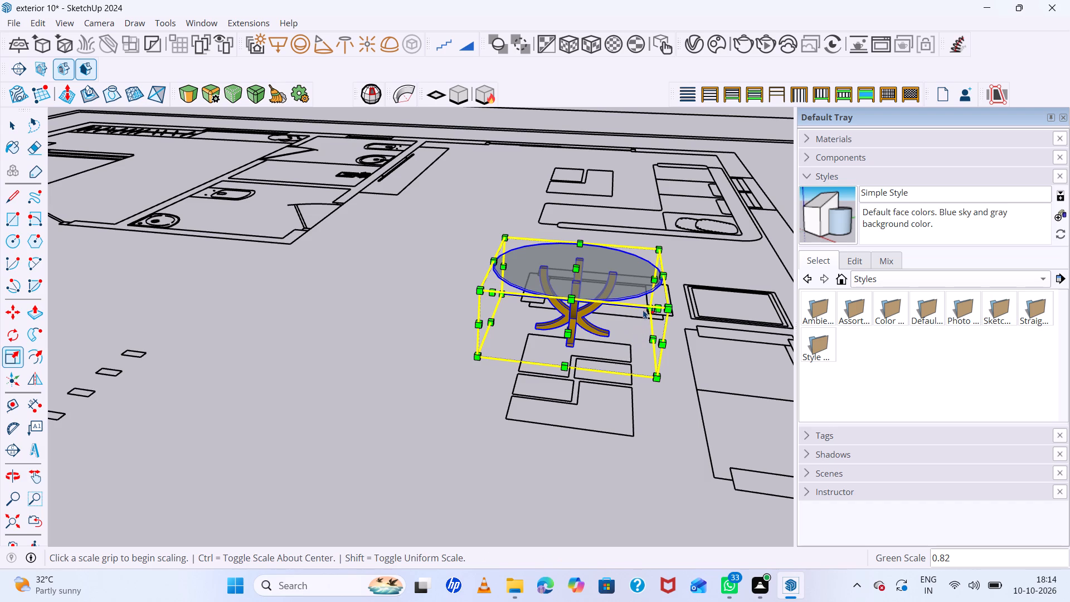
click(650, 307)
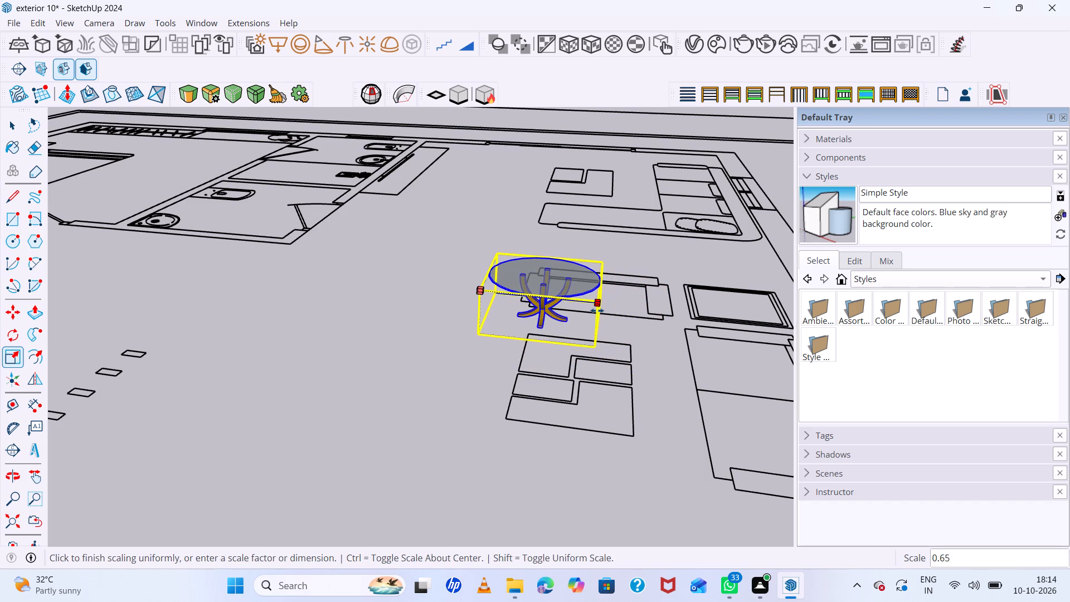
click(644, 311)
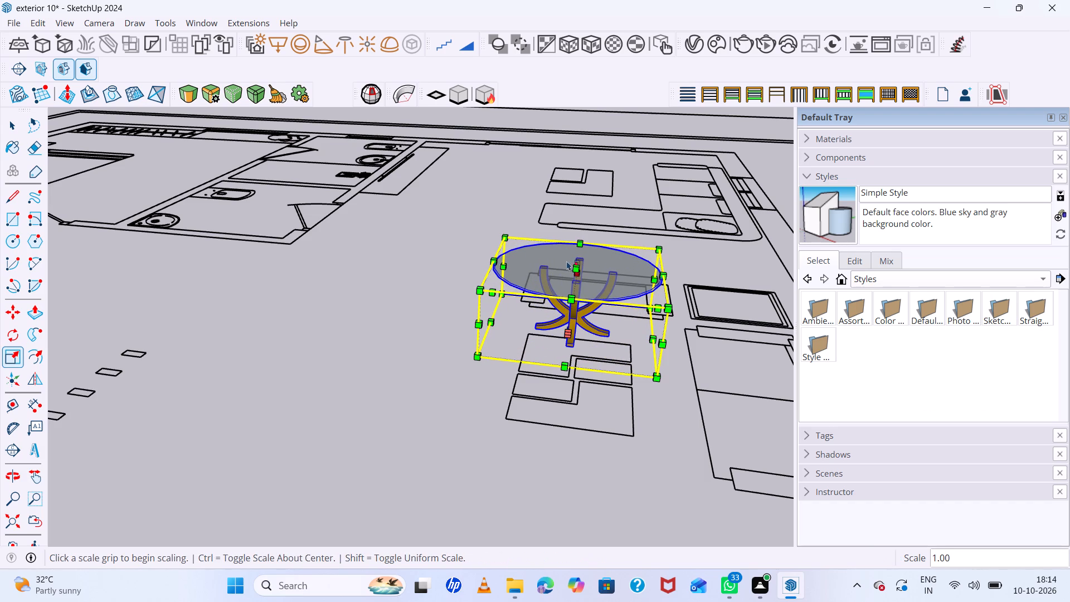
click(575, 266)
click(575, 246)
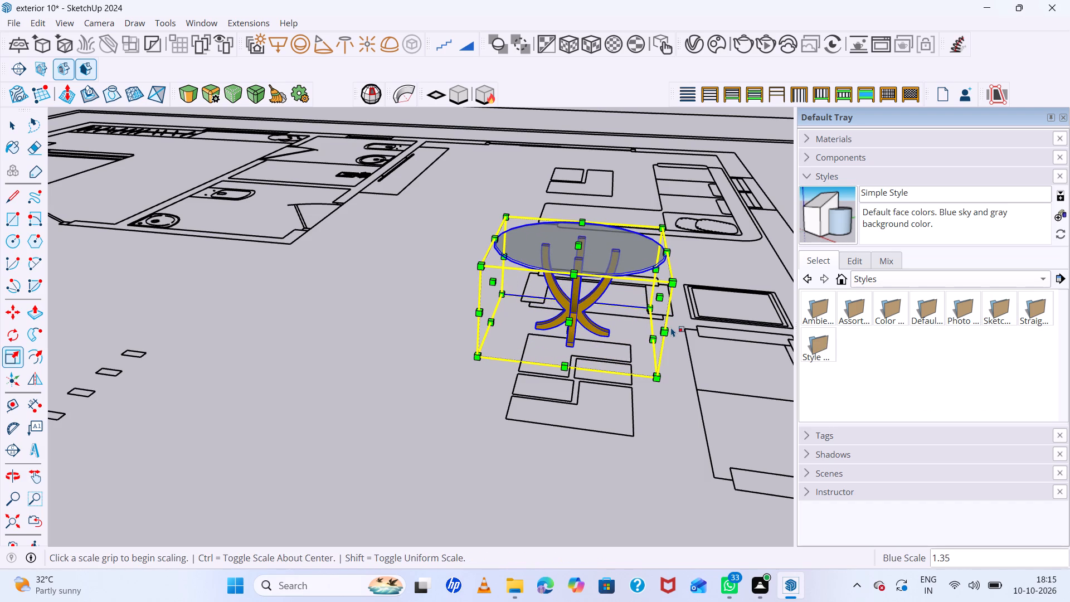
key(space)
Move the resized table about 2' 3" onto the small table symbol beside the sofa in the floor plan.
key(m)
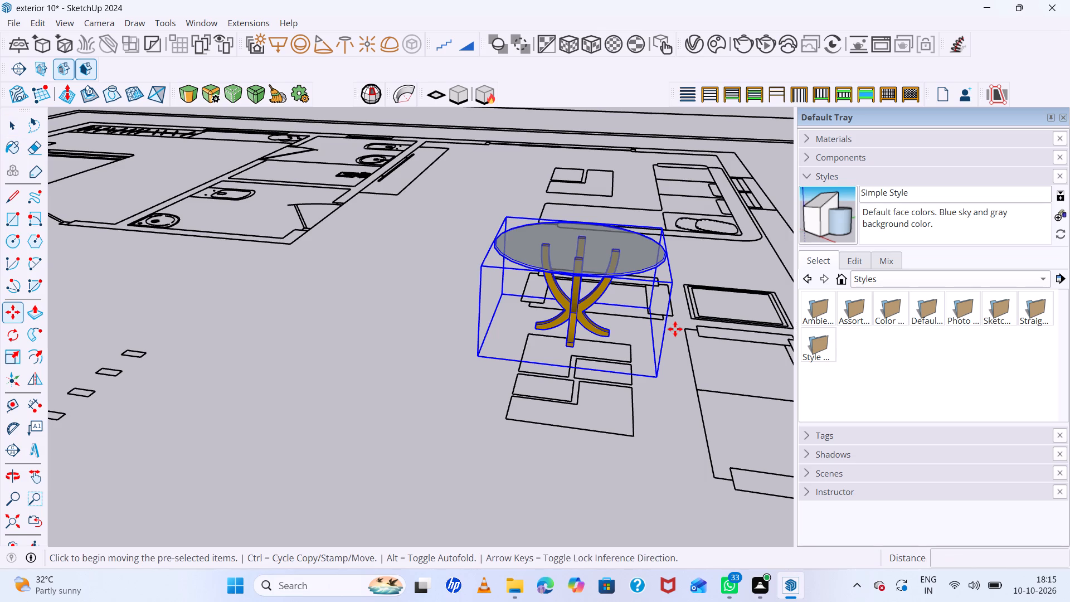
click(658, 377)
scroll(683, 254, down, 11)
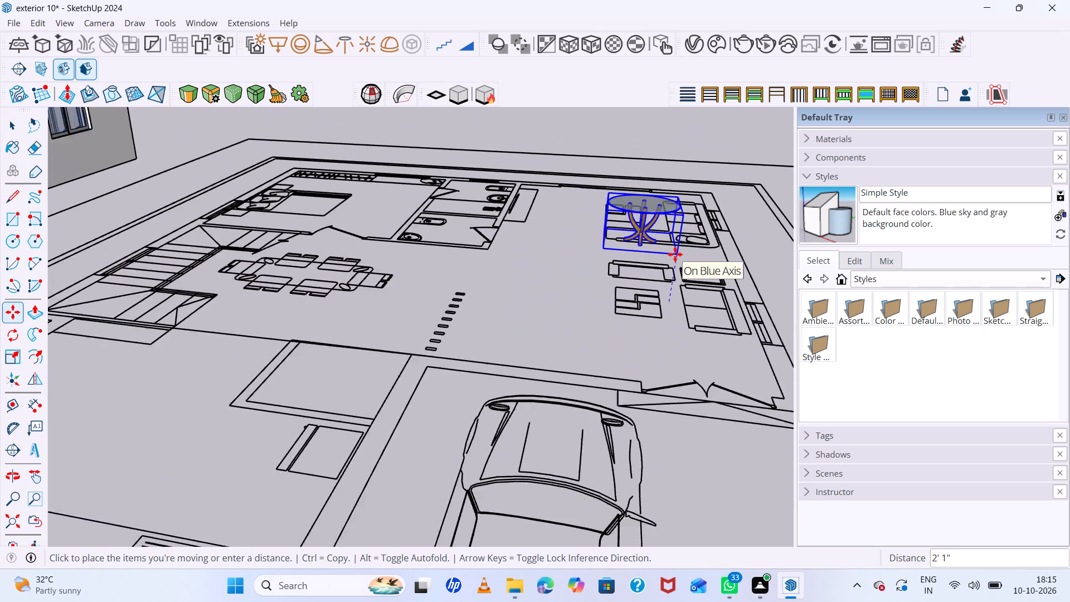
scroll(675, 254, down, 2)
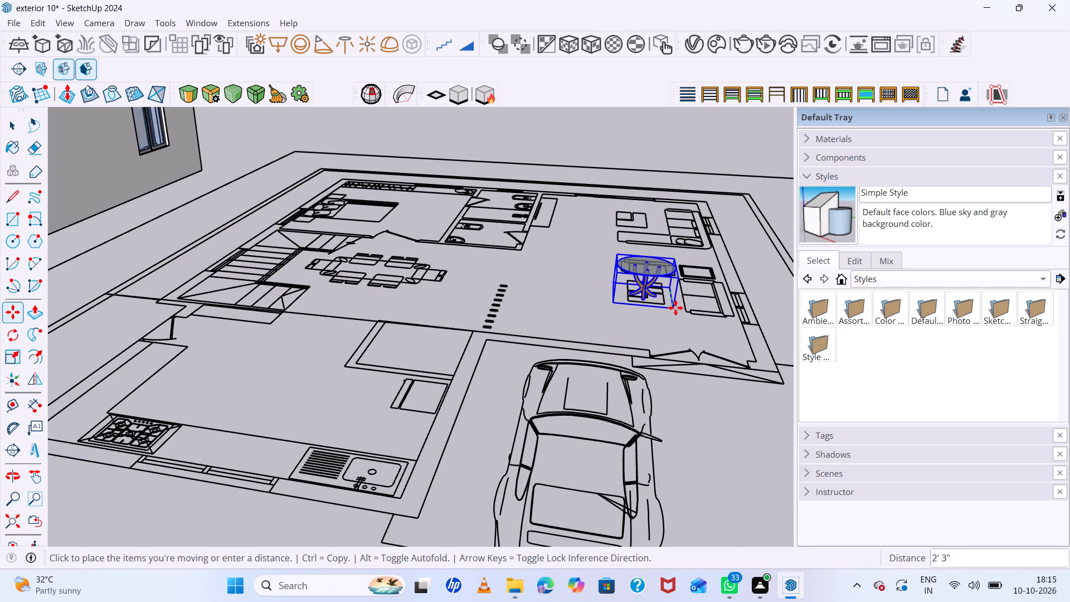
click(675, 307)
Move the table about 42' 7" back into the house, from the plan's outer wall corner near the entrance to the matching house corner.
scroll(519, 230, down, 7)
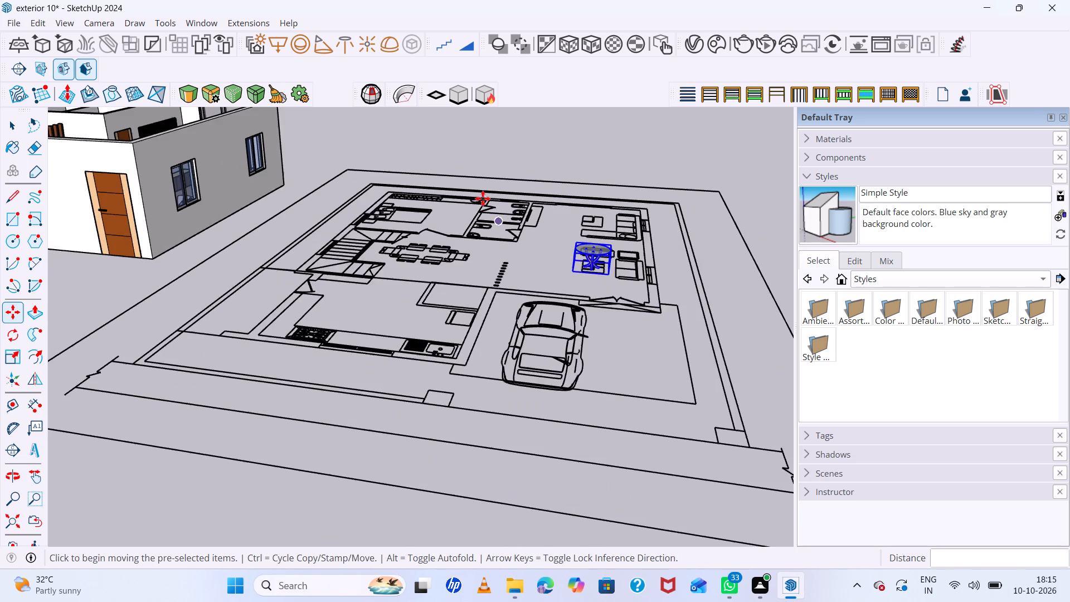
scroll(483, 198, down, 2)
scroll(633, 298, up, 6)
scroll(616, 249, up, 18)
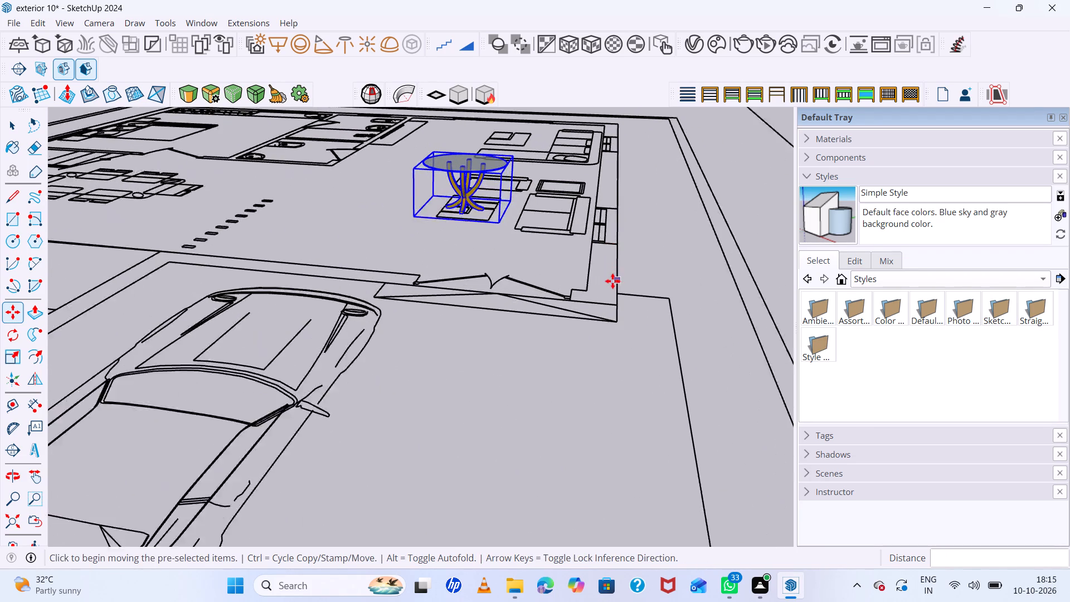
scroll(612, 281, up, 2)
click(617, 311)
scroll(607, 203, down, 13)
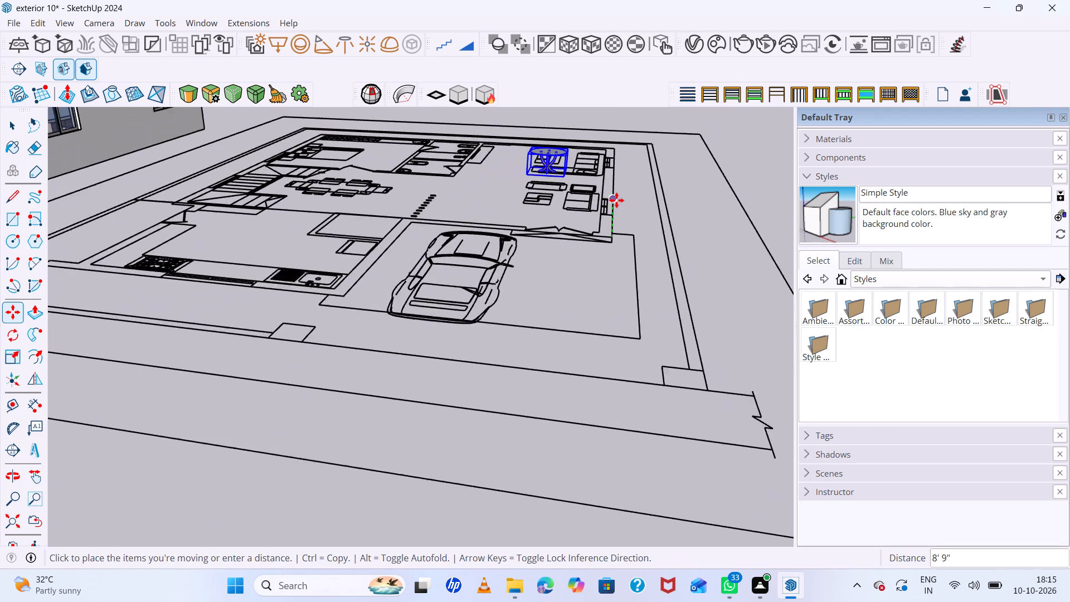
scroll(616, 200, down, 9)
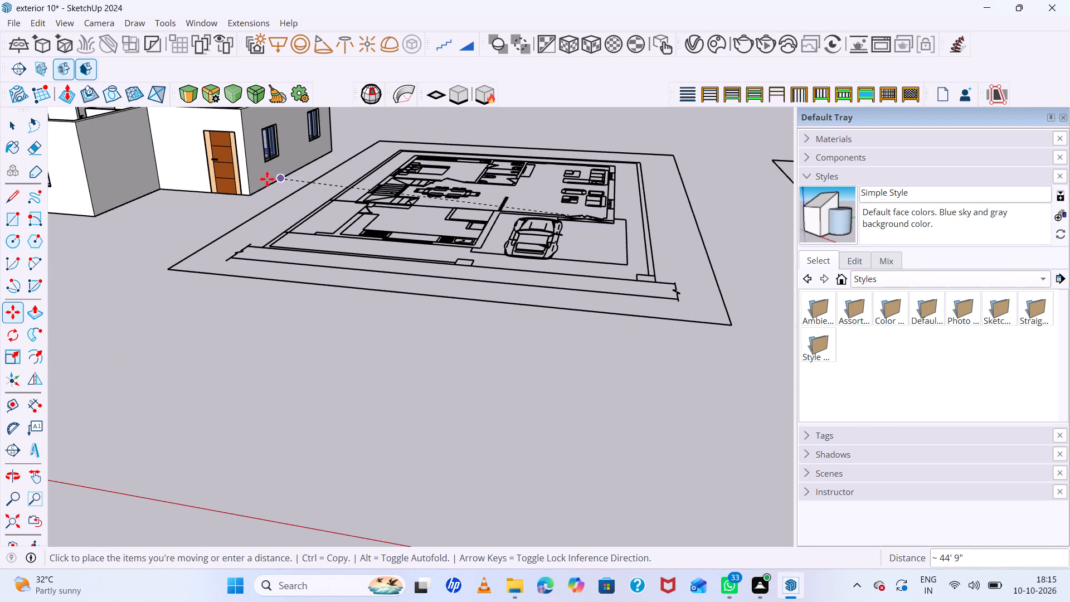
click(249, 196)
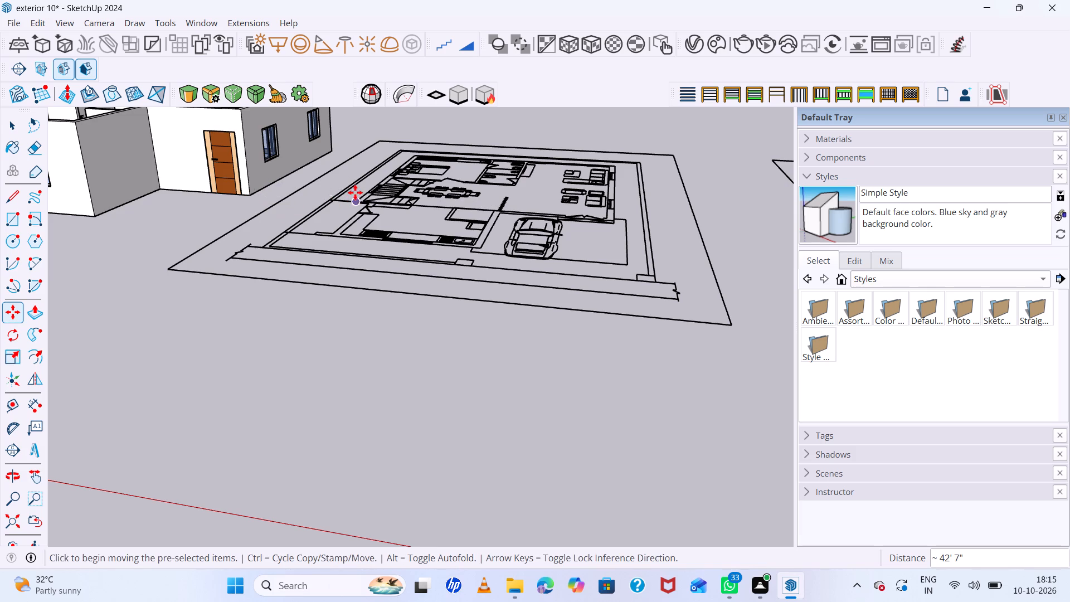
key(space)
Examine the resized table's placement in the living area between the slatted partition and the sofa near the entrance door.
scroll(355, 192, down, 15)
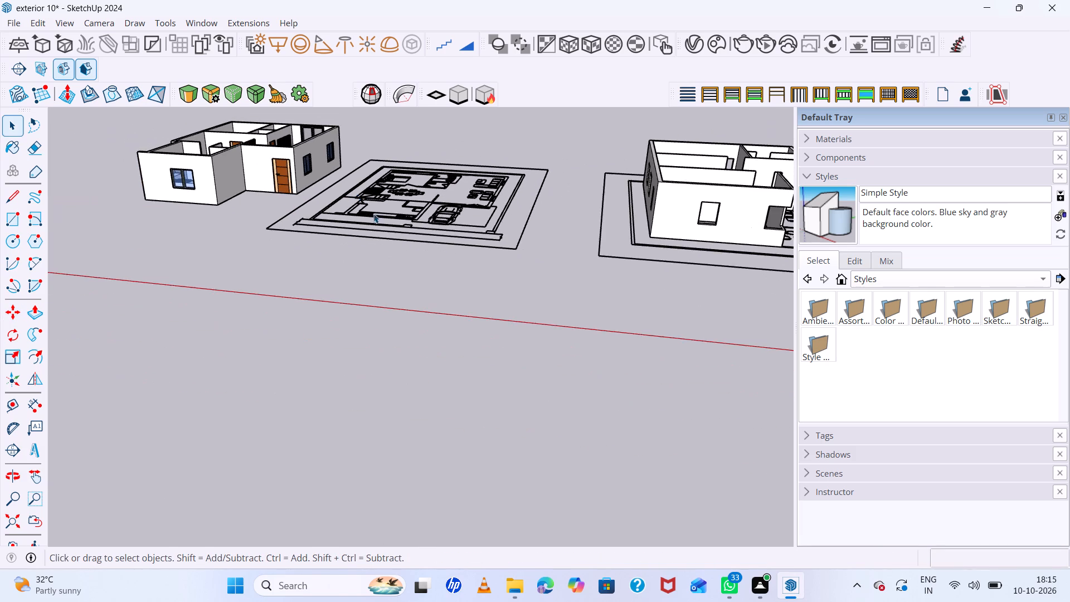
scroll(378, 219, down, 11)
scroll(310, 135, up, 6)
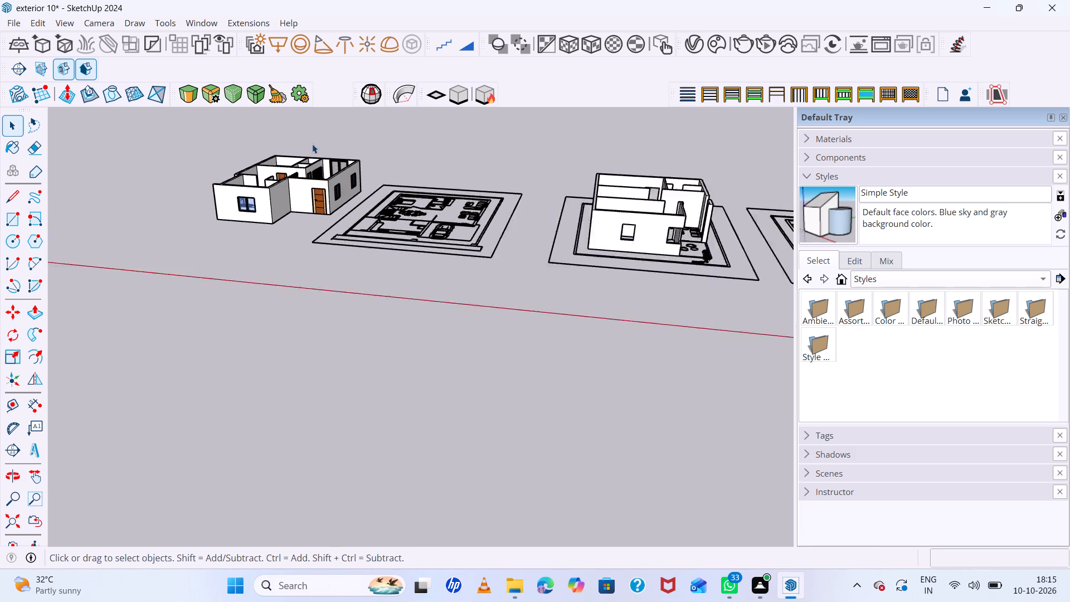
scroll(312, 144, up, 9)
scroll(367, 215, up, 1)
middle_drag(367, 217, 395, 303)
scroll(329, 231, up, 12)
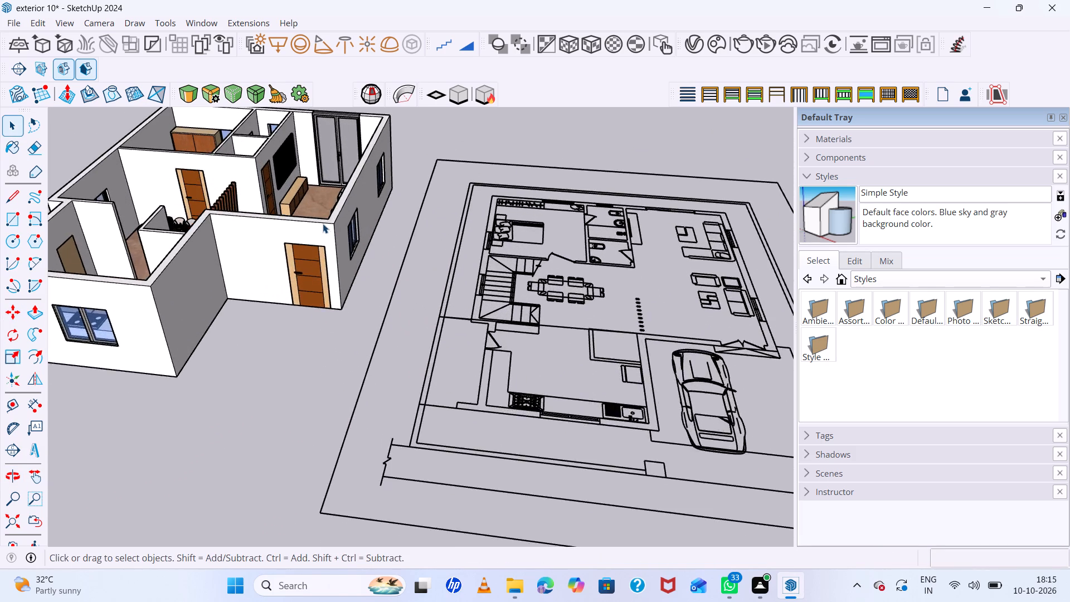
scroll(323, 224, up, 4)
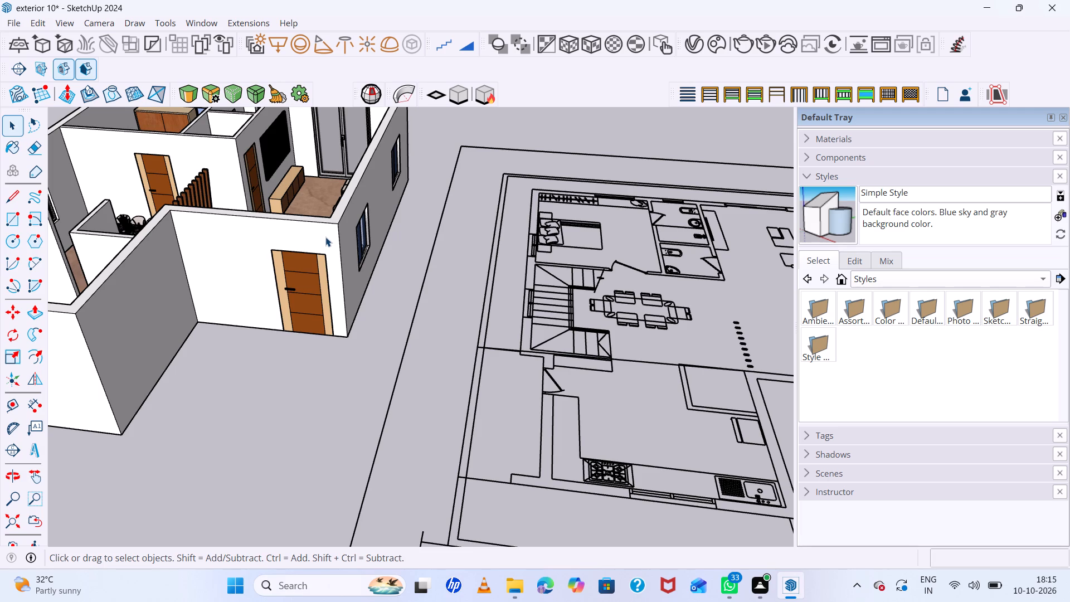
scroll(325, 237, down, 3)
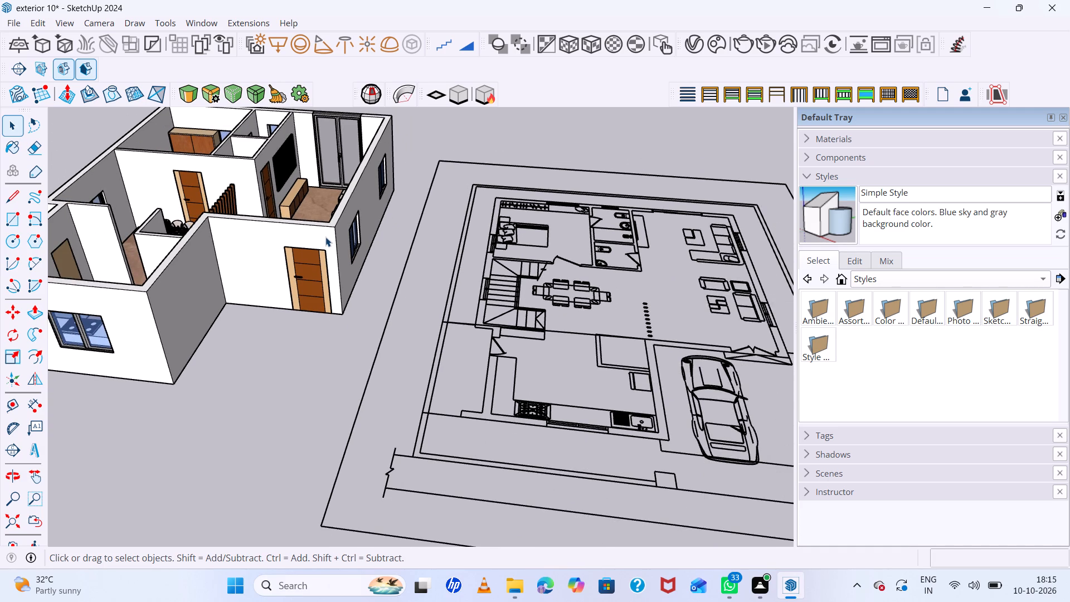
scroll(325, 237, down, 4)
scroll(325, 237, up, 4)
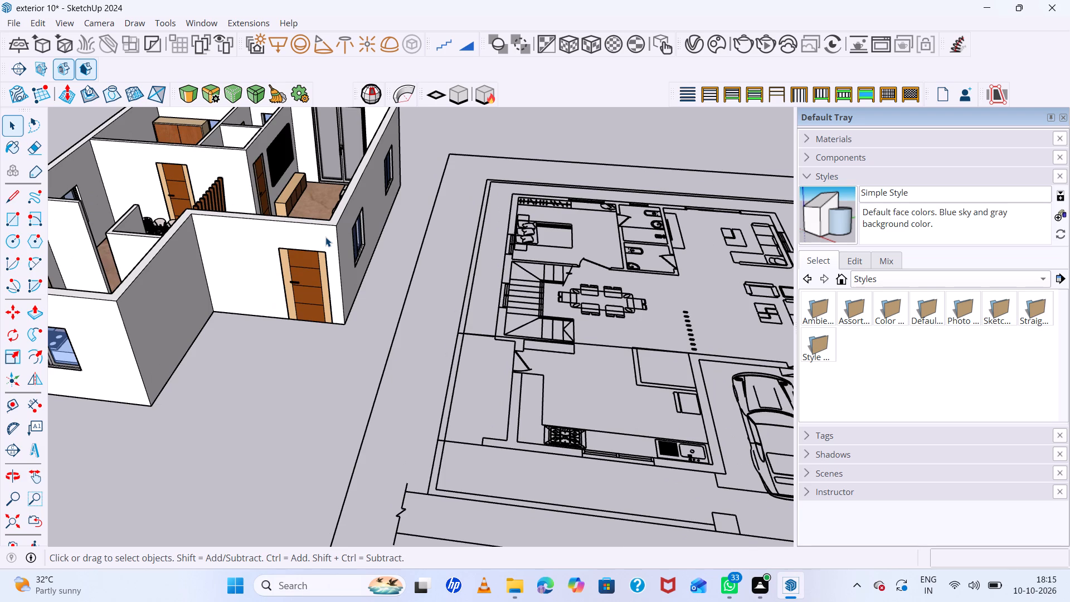
scroll(325, 237, down, 5)
scroll(325, 237, up, 5)
middle_drag(325, 237, 382, 380)
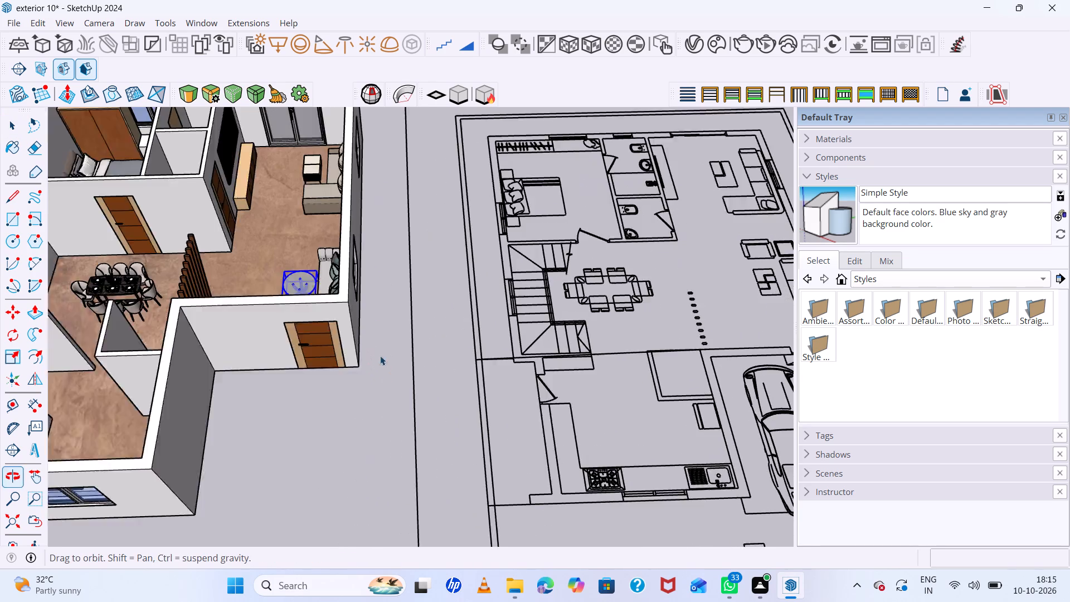
Move the round glass table about 1' 1" away from the sofa beside the slatted partition.
scroll(334, 251, up, 6)
click(408, 273)
scroll(296, 298, up, 8)
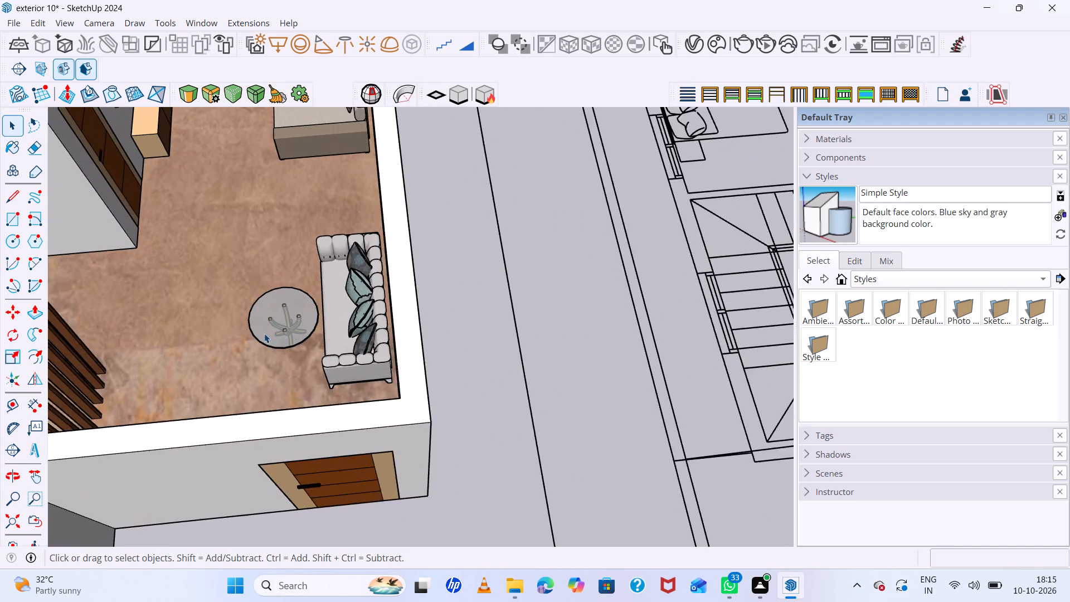
scroll(264, 333, up, 5)
middle_drag(265, 334, 524, 253)
scroll(405, 225, down, 2)
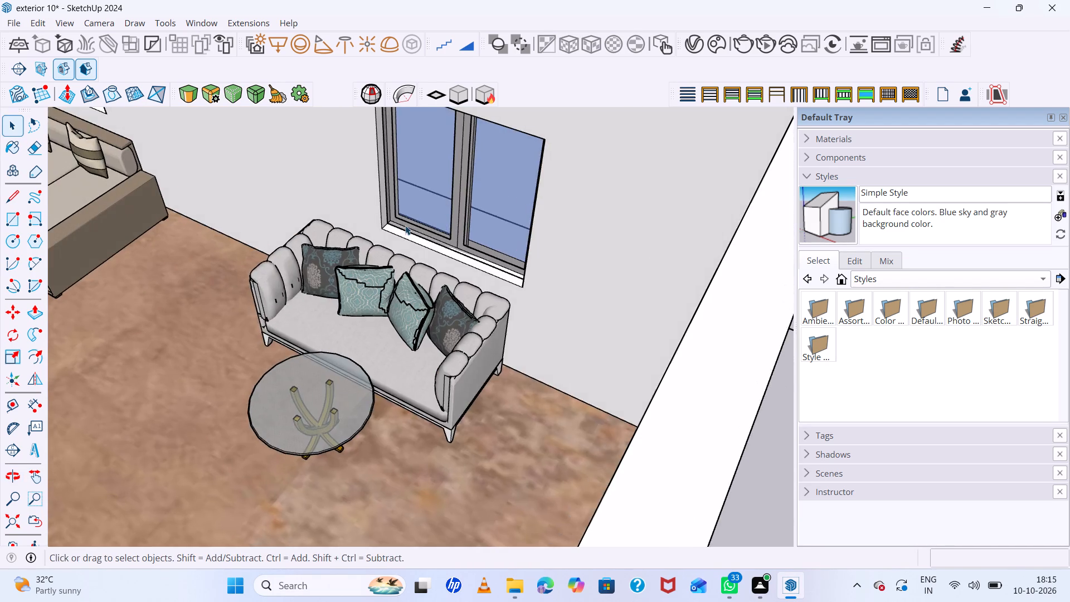
scroll(405, 225, down, 5)
middle_drag(386, 292, 534, 215)
middle_drag(256, 415, 429, 325)
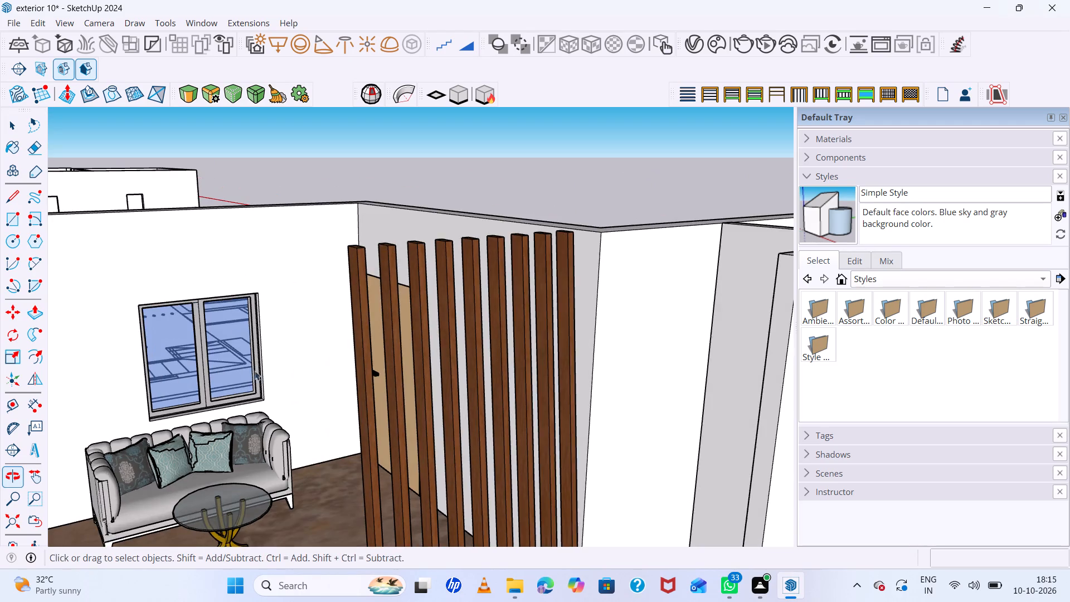
scroll(253, 365, down, 9)
scroll(235, 440, up, 17)
middle_drag(277, 435, 266, 457)
scroll(277, 435, up, 1)
click(222, 469)
key(m)
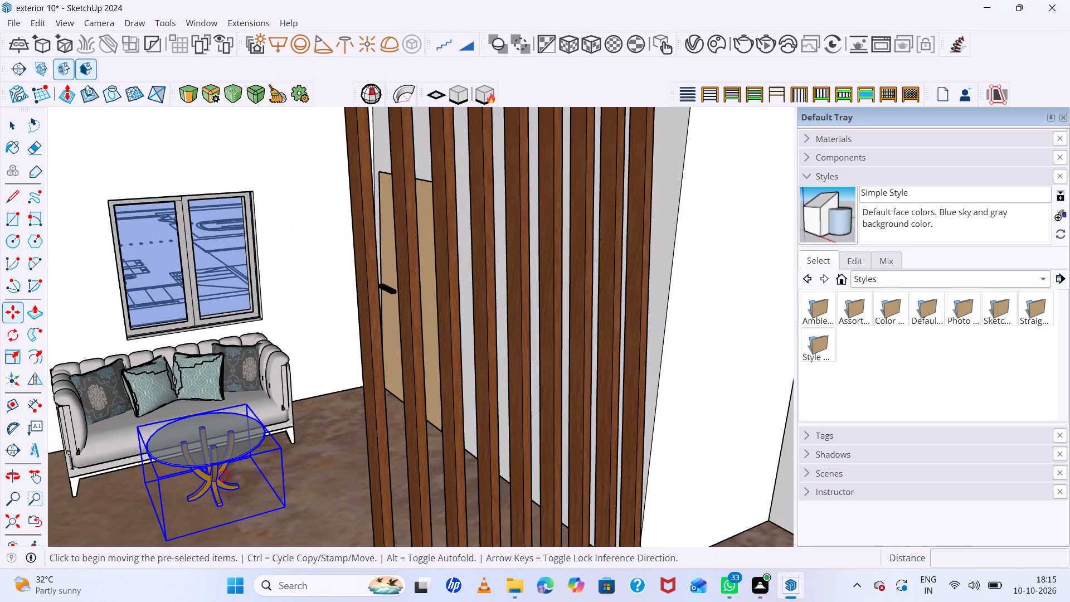
click(218, 501)
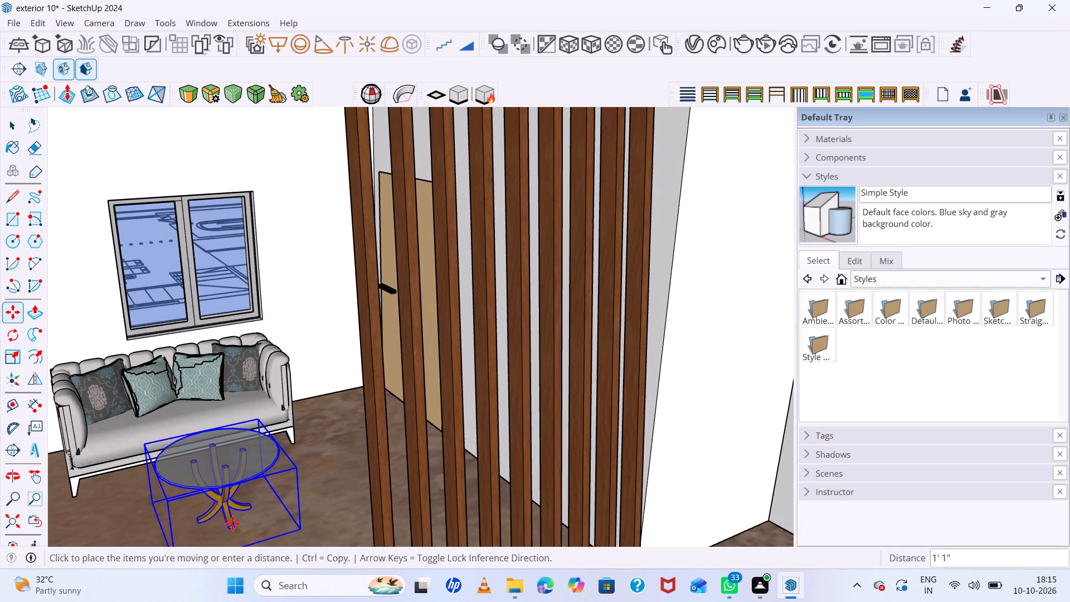
click(232, 523)
scroll(157, 442, down, 16)
key(space)
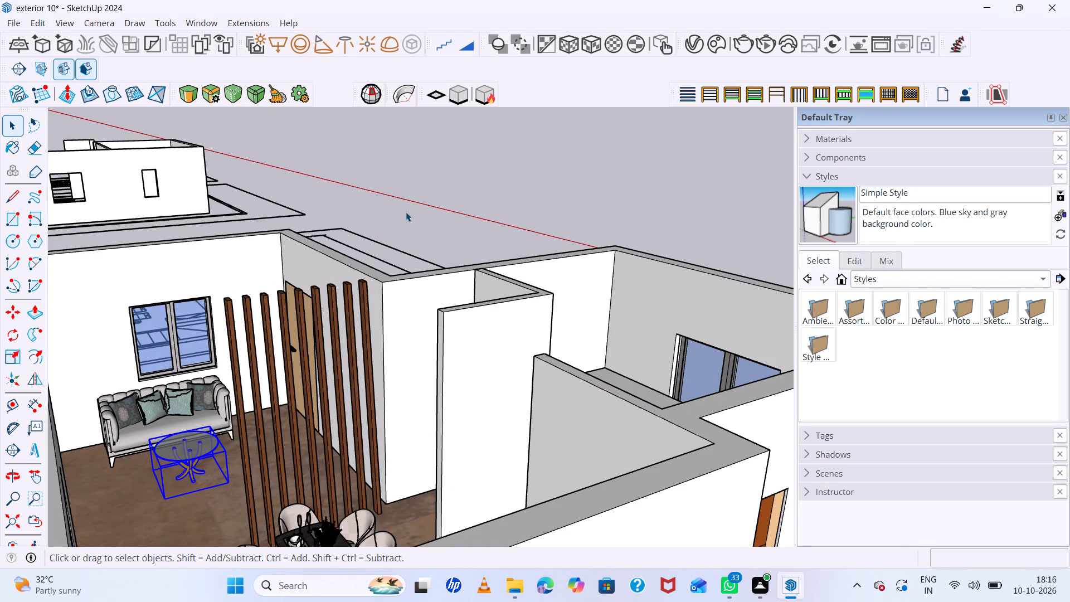
click(406, 212)
Examine the furnished house interior, checking the living, dining and kitchen areas from several angles.
scroll(410, 229, down, 12)
middle_drag(513, 251, 320, 387)
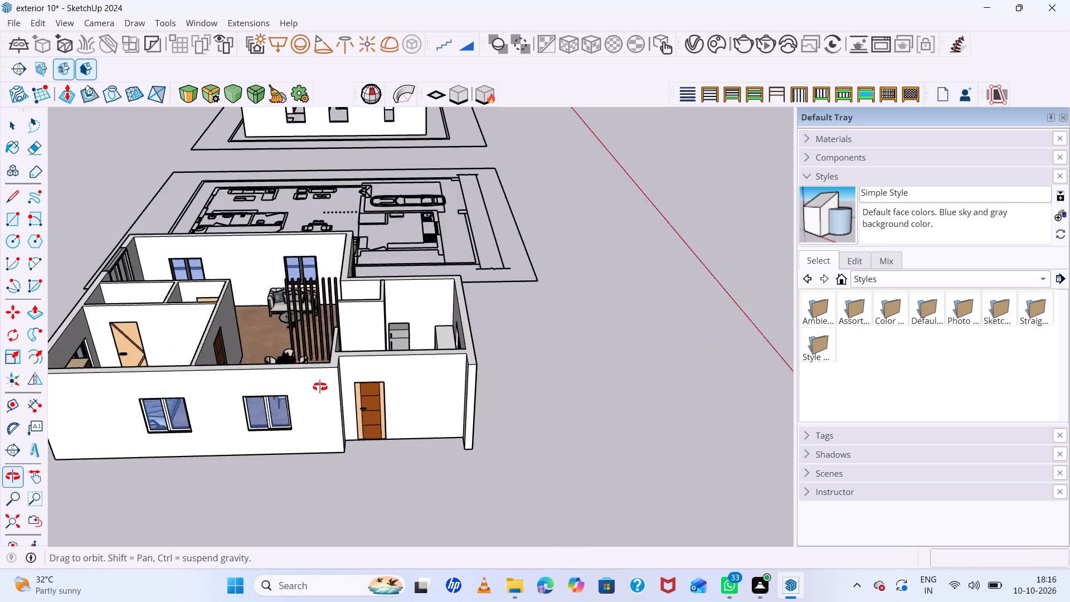
scroll(268, 302, up, 16)
middle_drag(377, 319, 262, 419)
middle_click(262, 419)
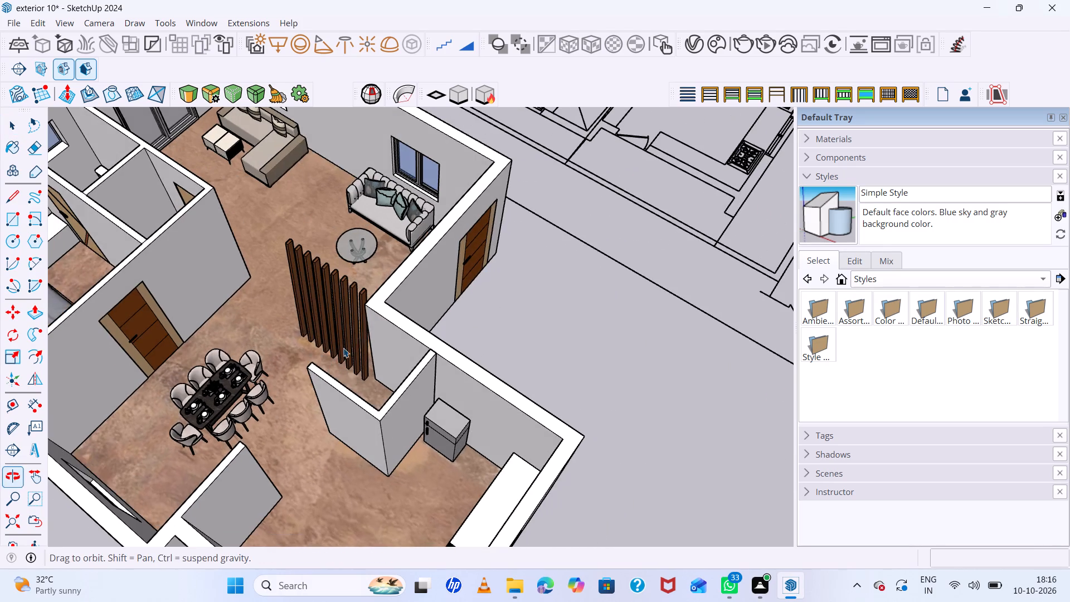
middle_drag(411, 303, 239, 300)
middle_click(239, 300)
scroll(483, 312, down, 6)
scroll(531, 350, up, 1)
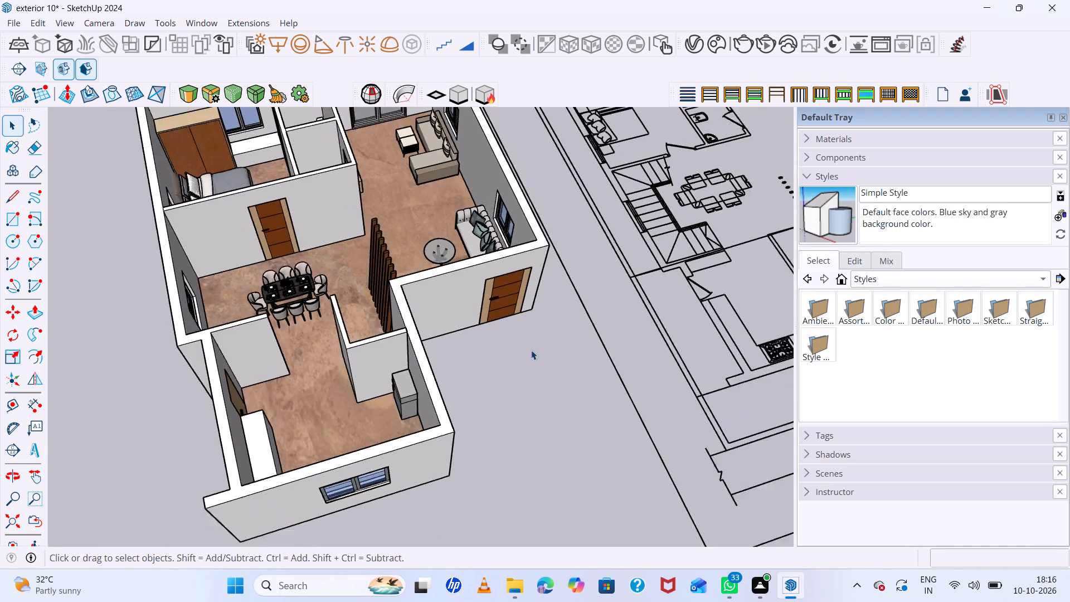
middle_drag(532, 351, 390, 288)
scroll(354, 275, down, 8)
scroll(363, 127, up, 2)
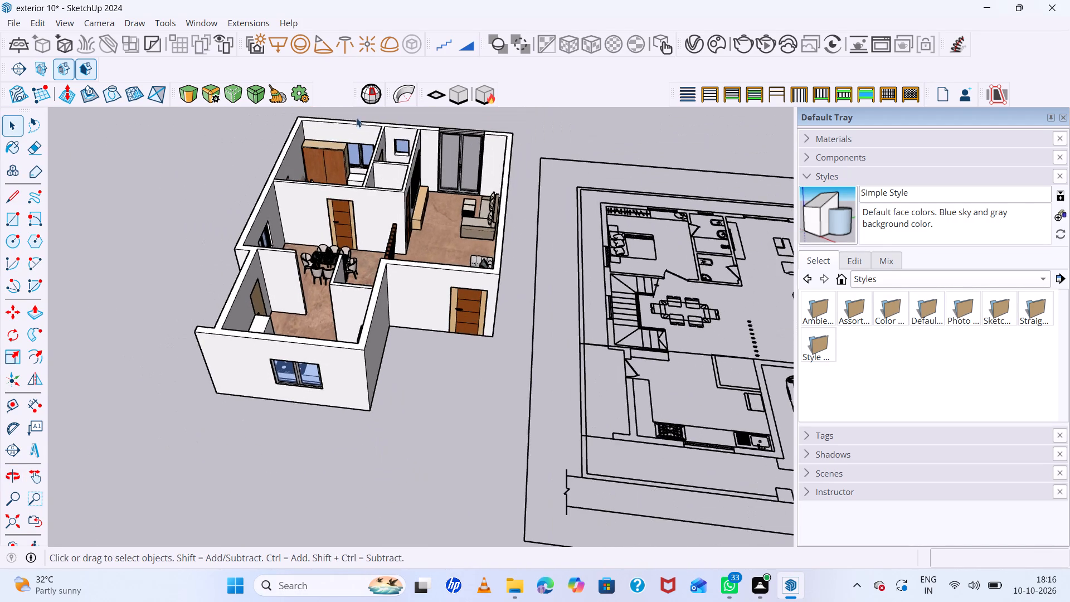
scroll(356, 118, up, 11)
scroll(295, 135, down, 20)
scroll(295, 135, down, 5)
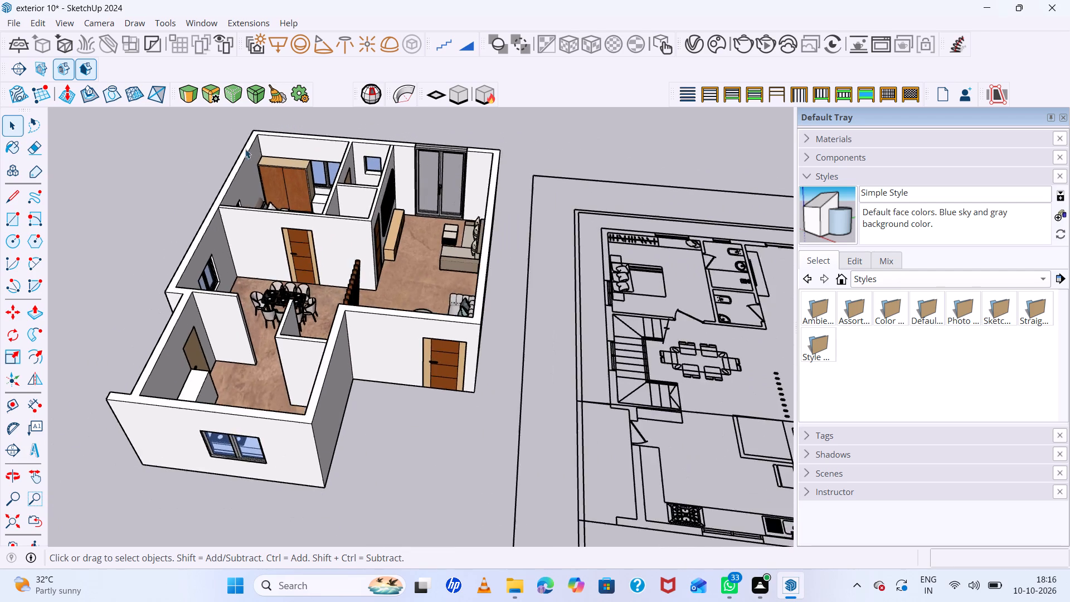
Compare the furnished house with the adjacent ground-floor plan and the unfurnished wall model on the neighbouring plan.
scroll(245, 149, down, 14)
scroll(244, 154, down, 8)
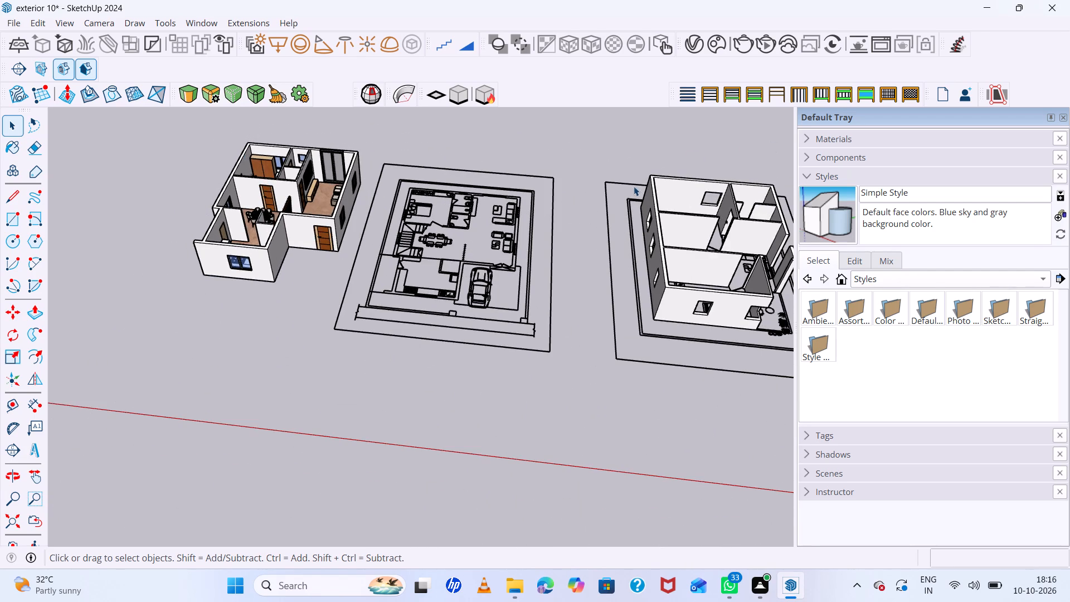
scroll(622, 191, down, 7)
scroll(760, 185, up, 16)
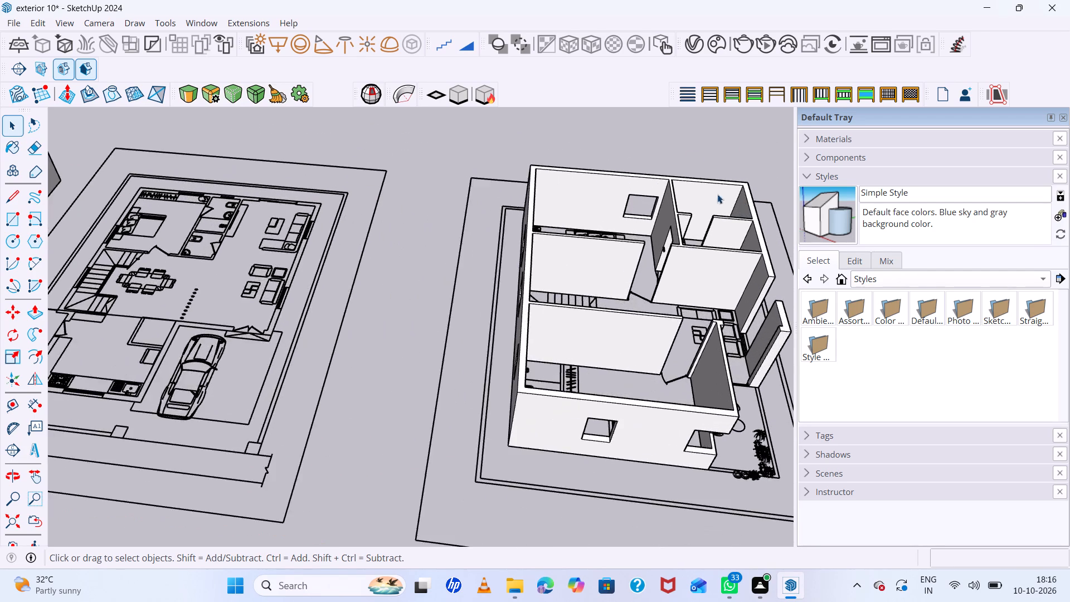
scroll(702, 190, down, 14)
scroll(412, 203, up, 7)
middle_drag(412, 206, 415, 231)
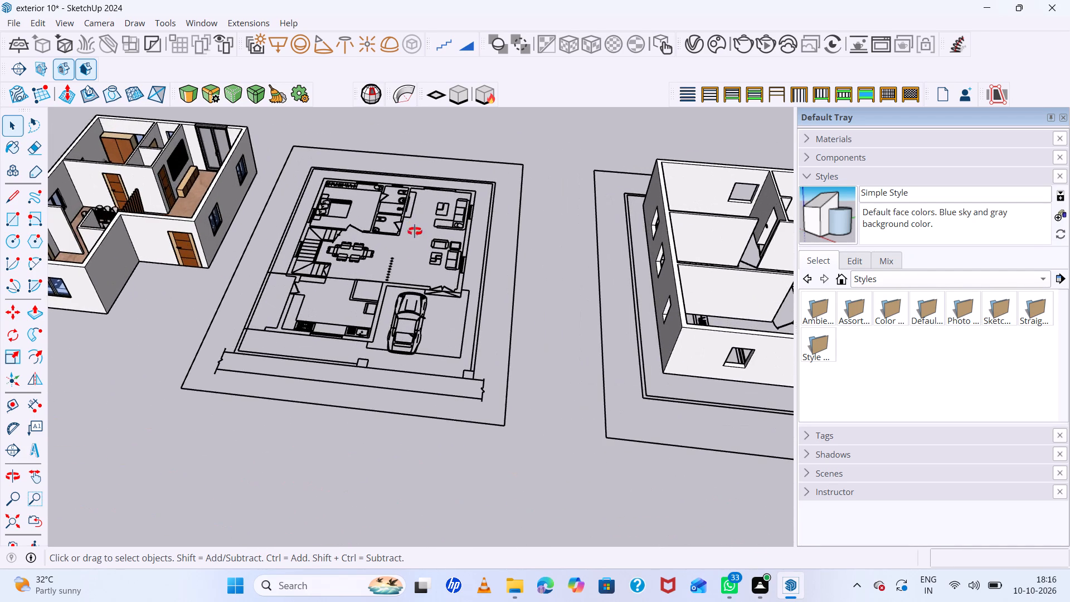
middle_drag(415, 231, 414, 267)
middle_drag(414, 269, 420, 283)
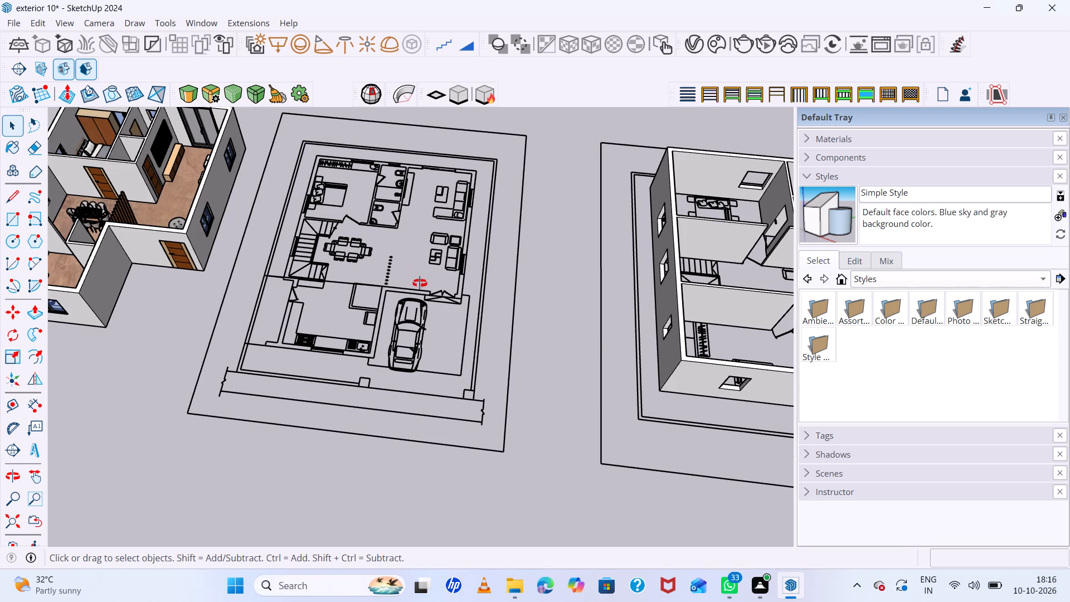
middle_drag(420, 283, 422, 285)
middle_click(422, 286)
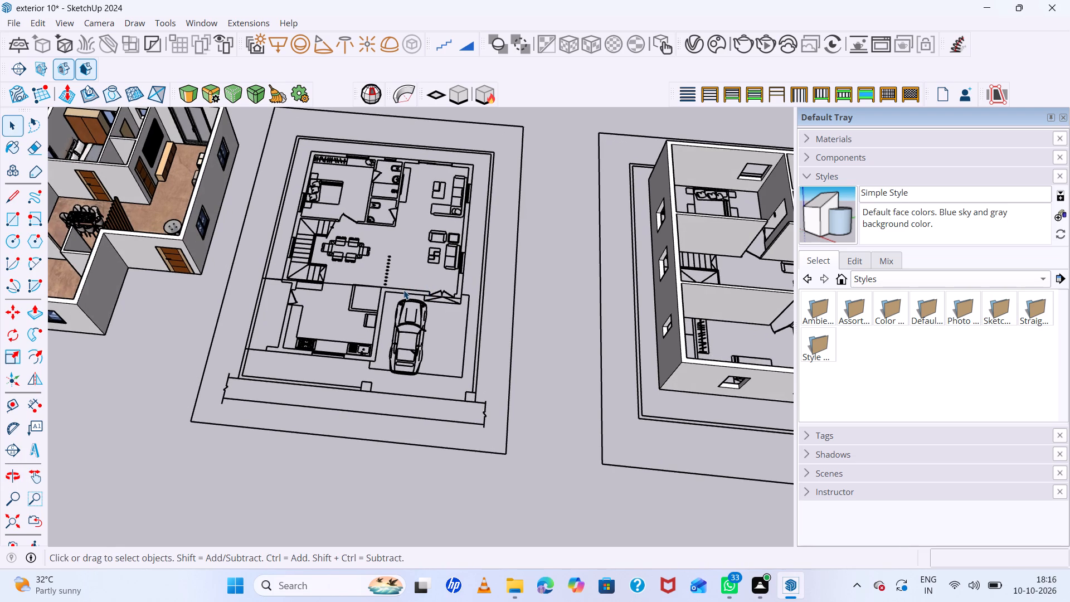
scroll(403, 292, down, 4)
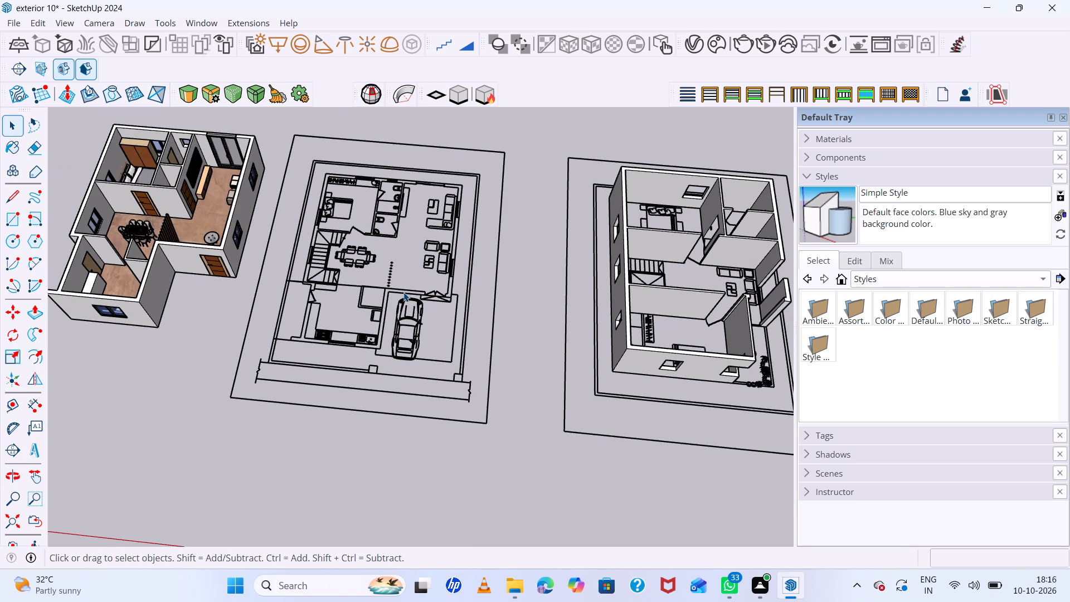
scroll(327, 334, up, 6)
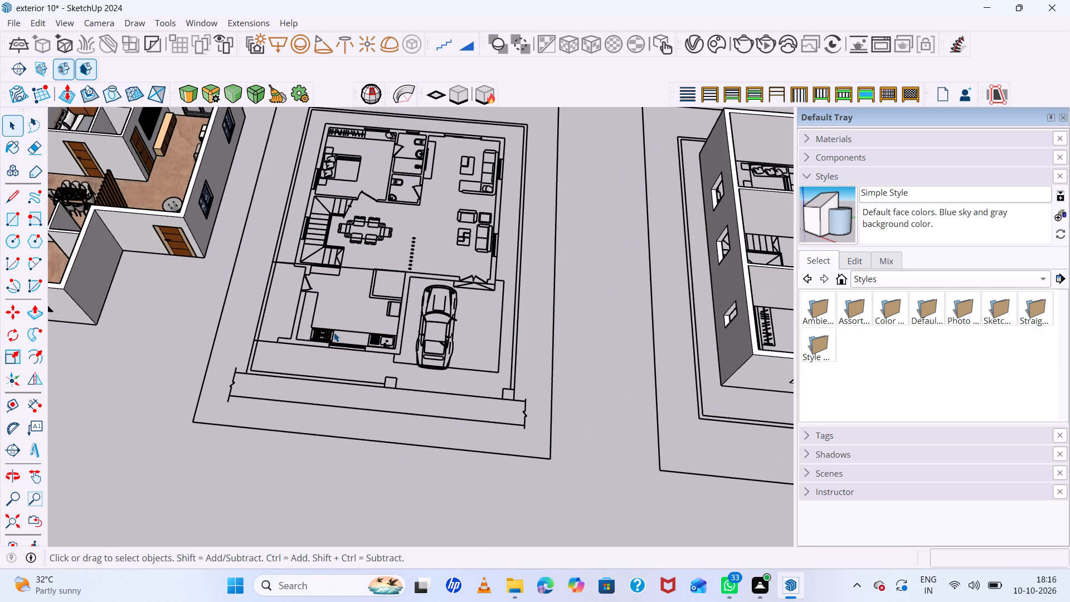
scroll(334, 332, down, 4)
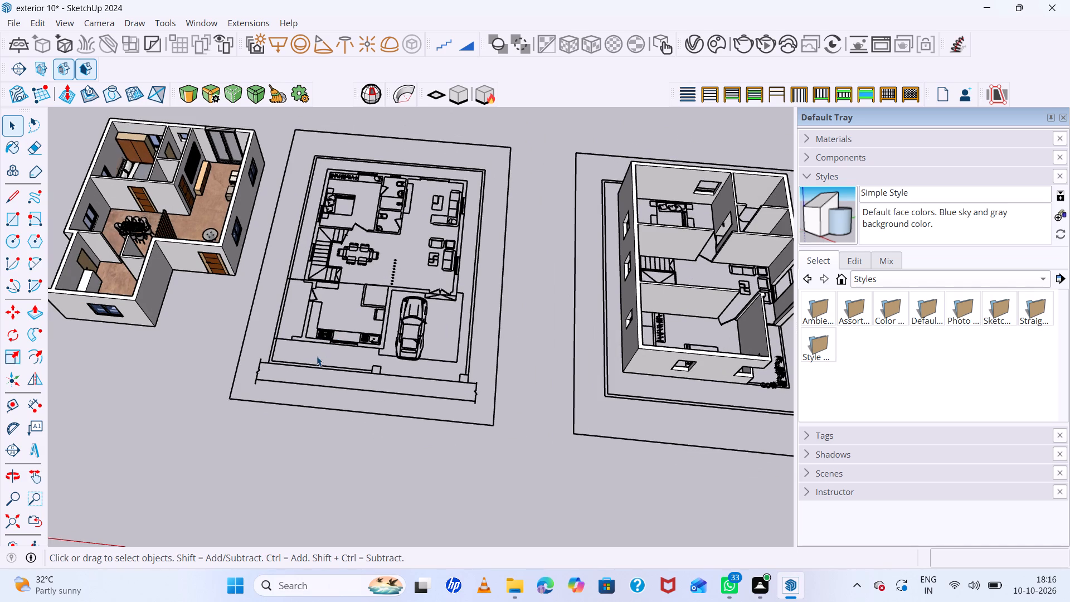
scroll(349, 300, up, 2)
scroll(349, 300, down, 4)
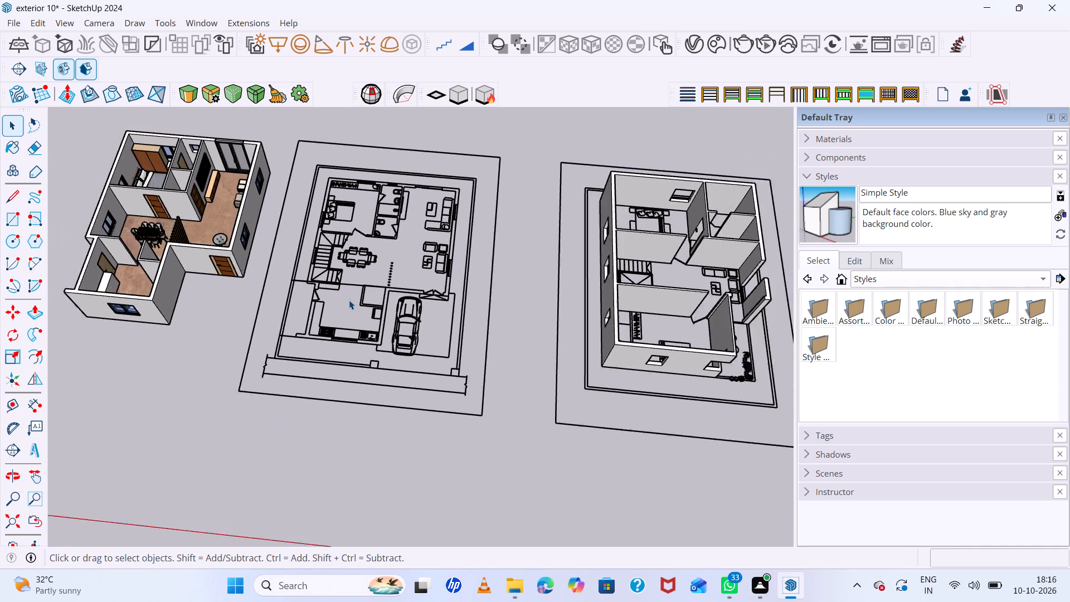
scroll(349, 300, down, 1)
scroll(700, 225, up, 6)
Examine the unfurnished wall model's rooms, planted sitting area and empty window openings, including the one at the corner.
scroll(701, 225, up, 5)
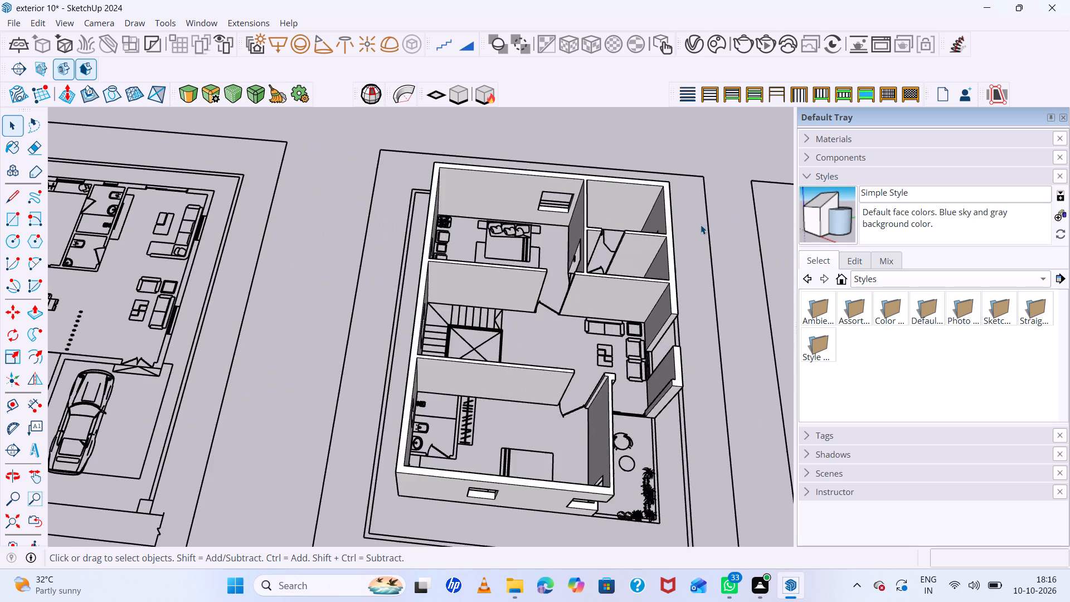
scroll(701, 225, up, 8)
middle_drag(638, 237, 656, 211)
middle_click(656, 209)
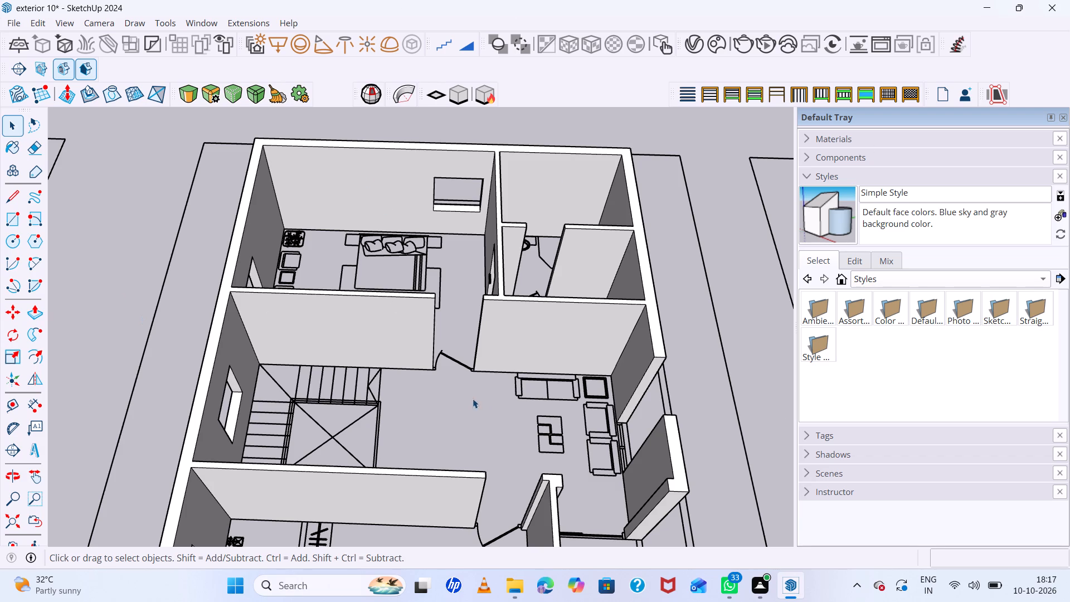
scroll(341, 360, down, 7)
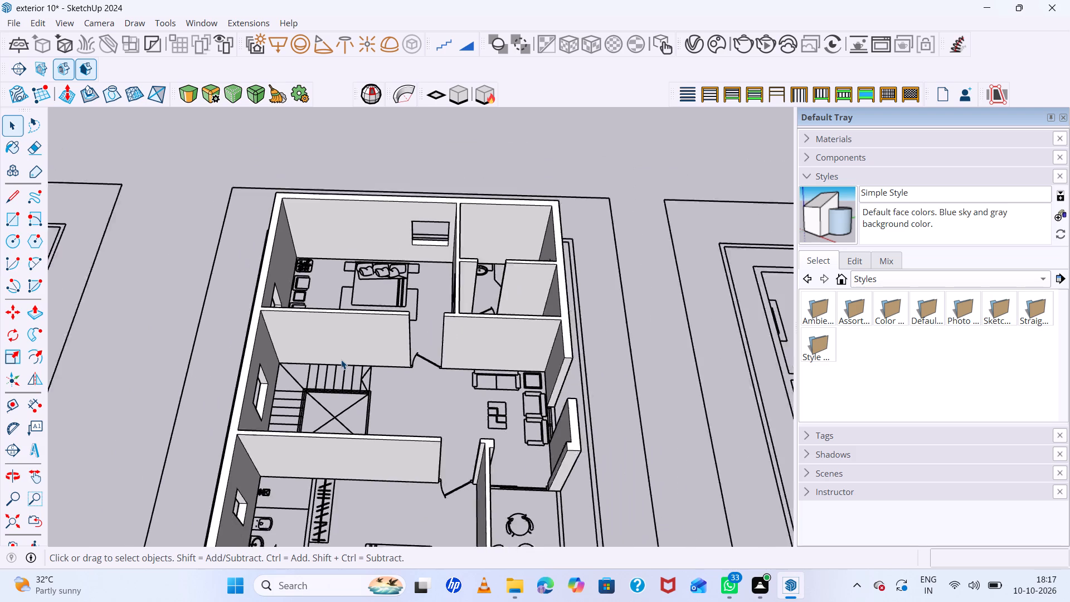
scroll(341, 360, down, 9)
scroll(365, 429, up, 6)
middle_drag(380, 442, 338, 321)
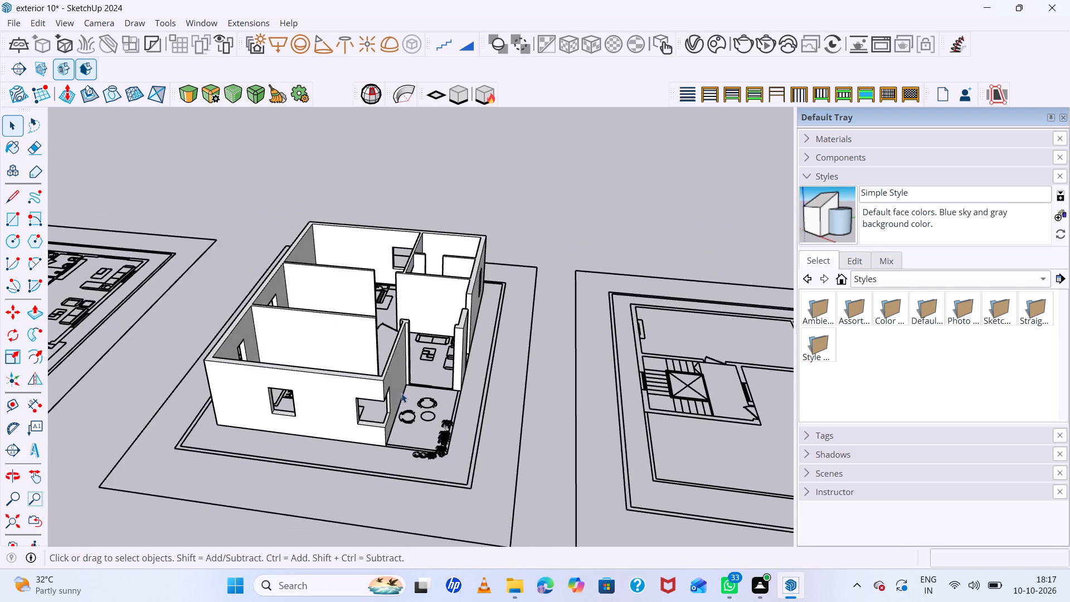
scroll(402, 395, up, 14)
middle_drag(395, 413, 325, 346)
scroll(330, 347, down, 3)
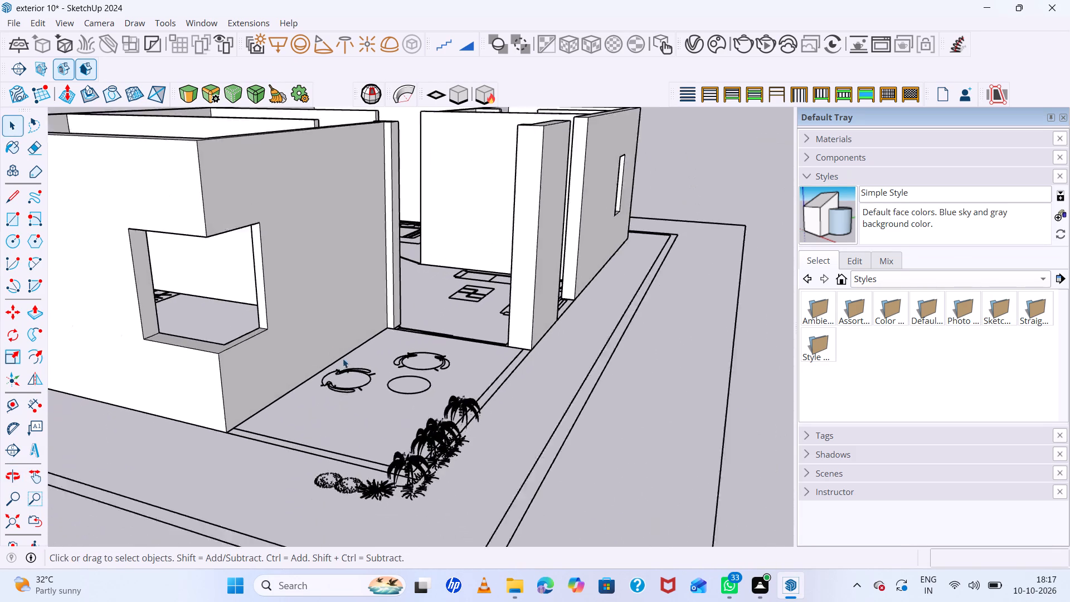
scroll(343, 358, down, 13)
scroll(346, 415, up, 14)
middle_drag(346, 407, 434, 459)
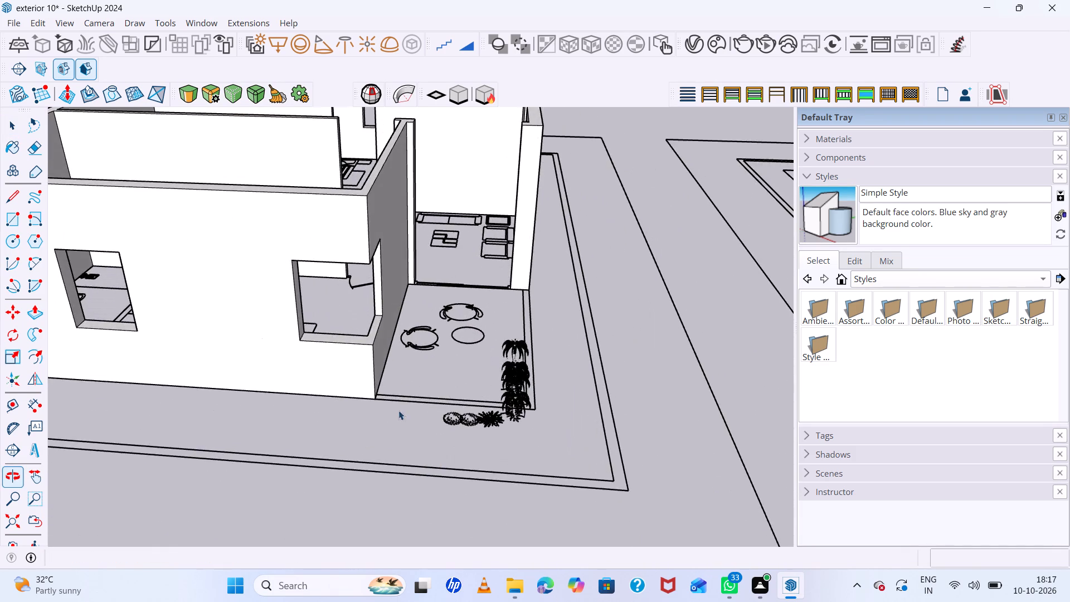
scroll(335, 341, down, 16)
scroll(305, 298, up, 16)
middle_drag(256, 355, 283, 314)
Search the 3D Warehouse for a corner window.
click(202, 25)
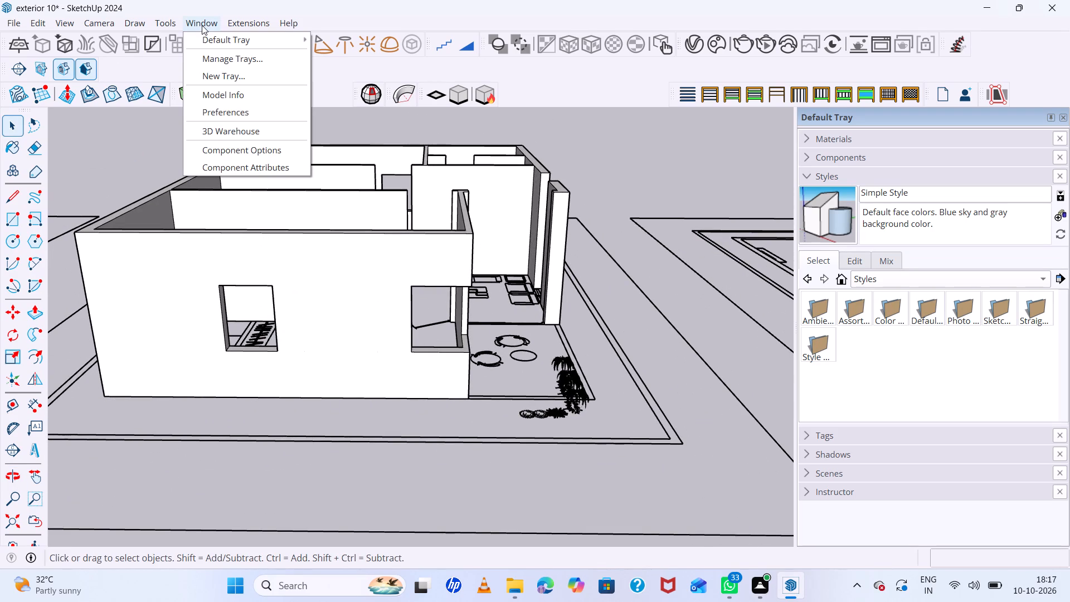
click(230, 132)
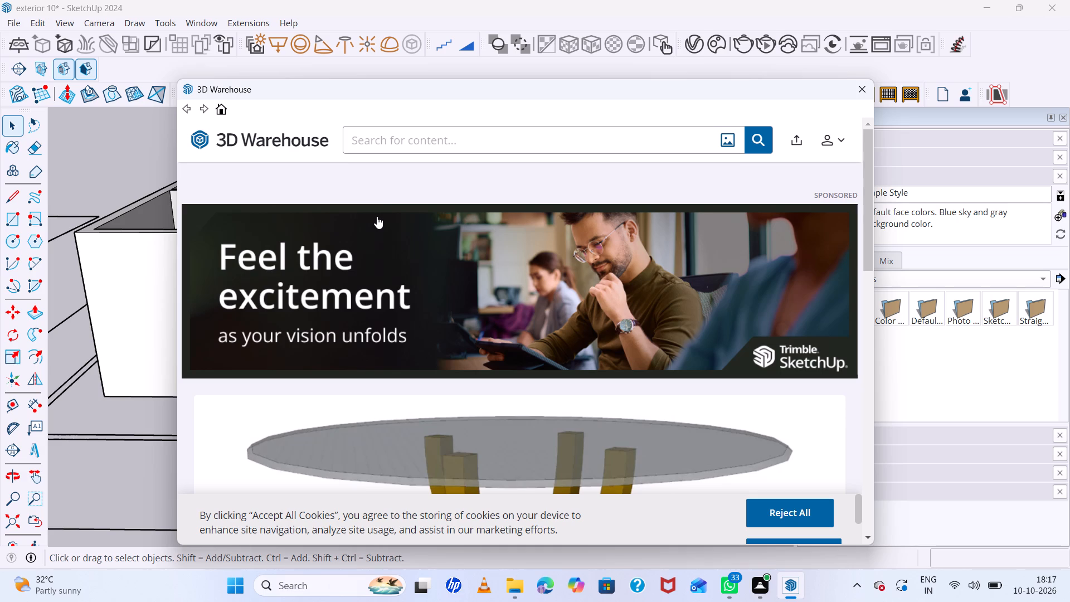
click(372, 139)
text(cor)
key(e)
text(r)
key(space)
text(window)
key(Return)
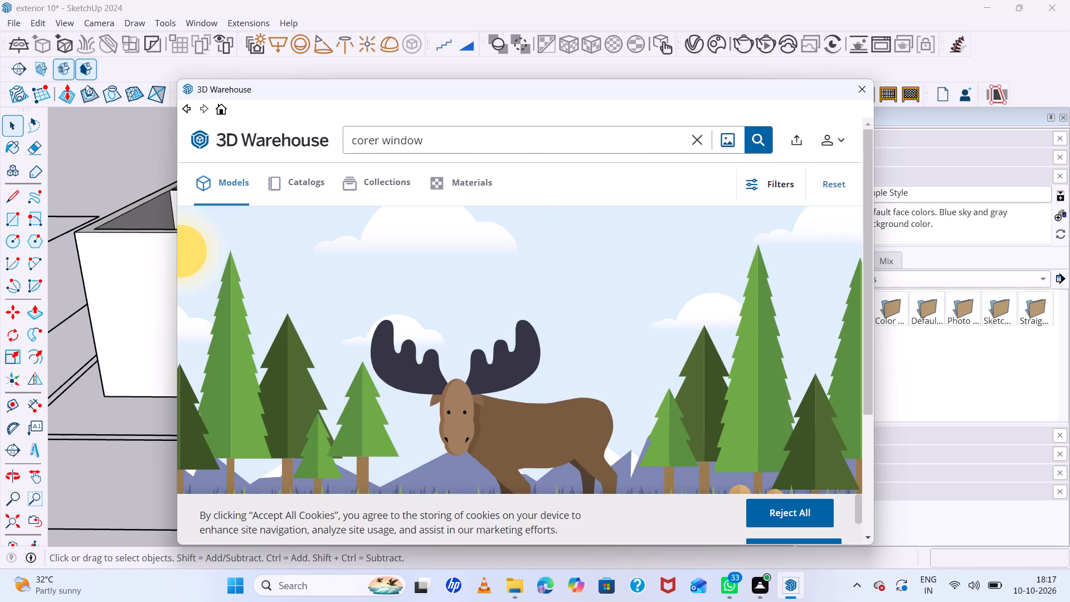
Search the 3D Warehouse for "window" and look through the first models listed.
click(511, 147)
key(BackSpace)
key(BackSpace)
key(BackSpace)
key(BackSpace)
key(BackSpace)
key(BackSpace)
key(BackSpace)
key(BackSpace)
key(BackSpace)
key(BackSpace)
key(BackSpace)
key(BackSpace)
key(BackSpace)
key(BackSpace)
key(BackSpace)
key(BackSpace)
key(BackSpace)
key(BackSpace)
key(BackSpace)
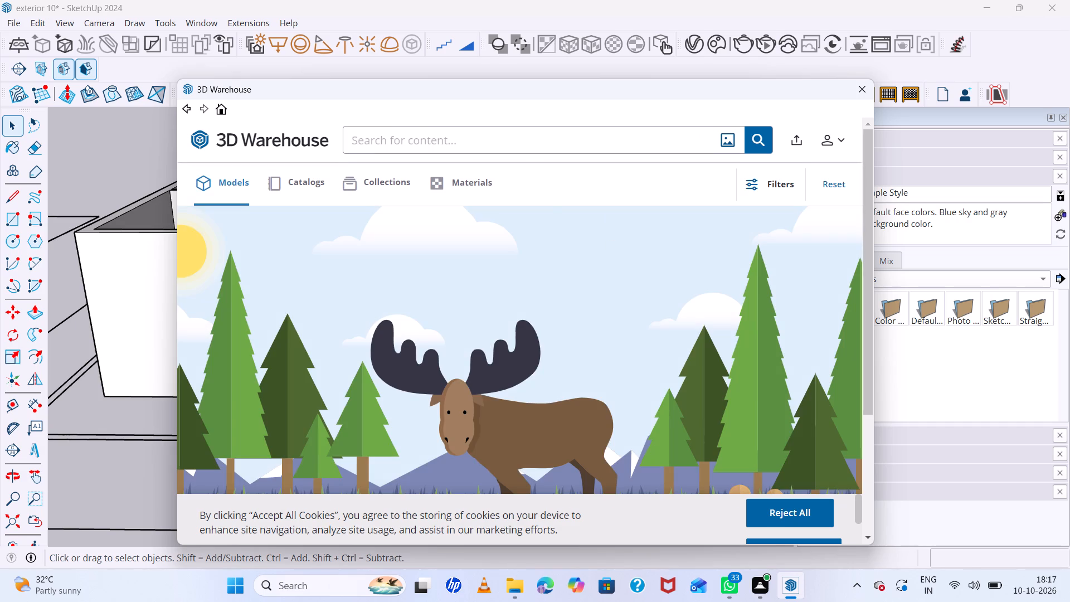
text(windo)
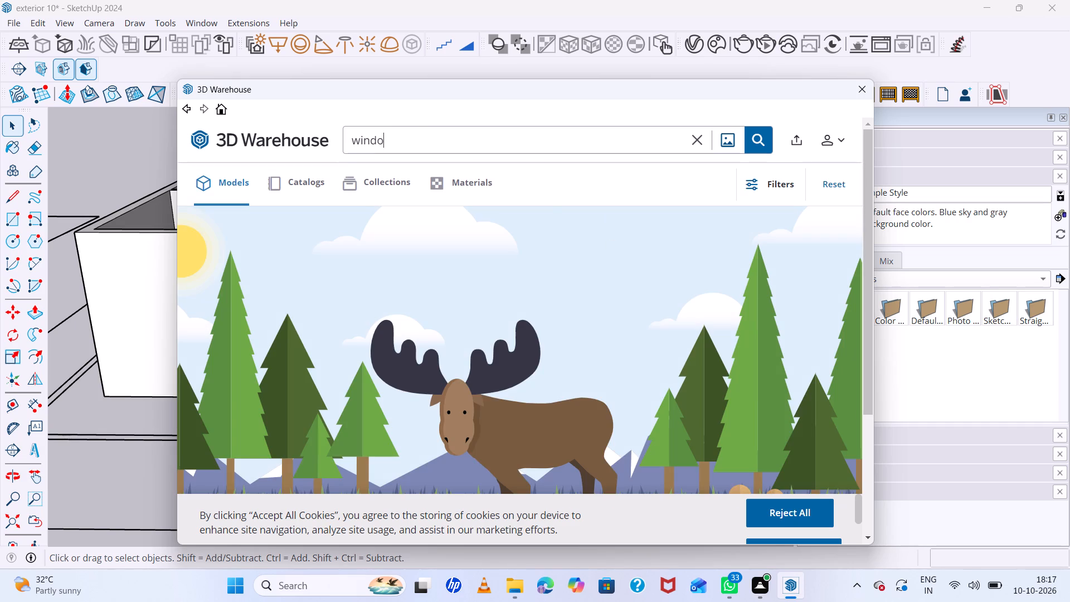
key(w)
key(Return)
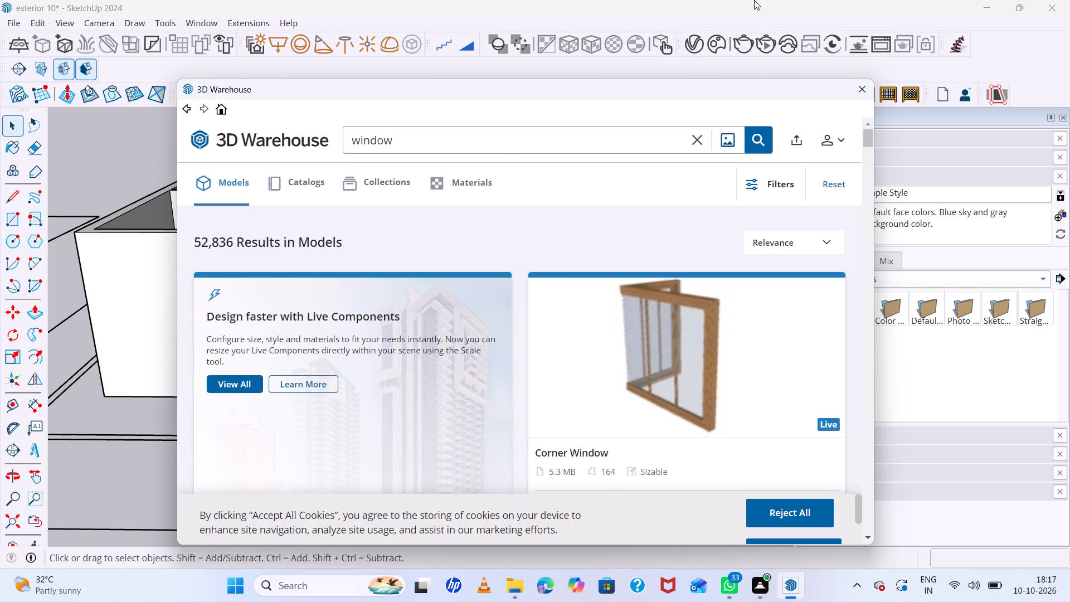
scroll(929, 358, down, 1)
scroll(680, 341, down, 7)
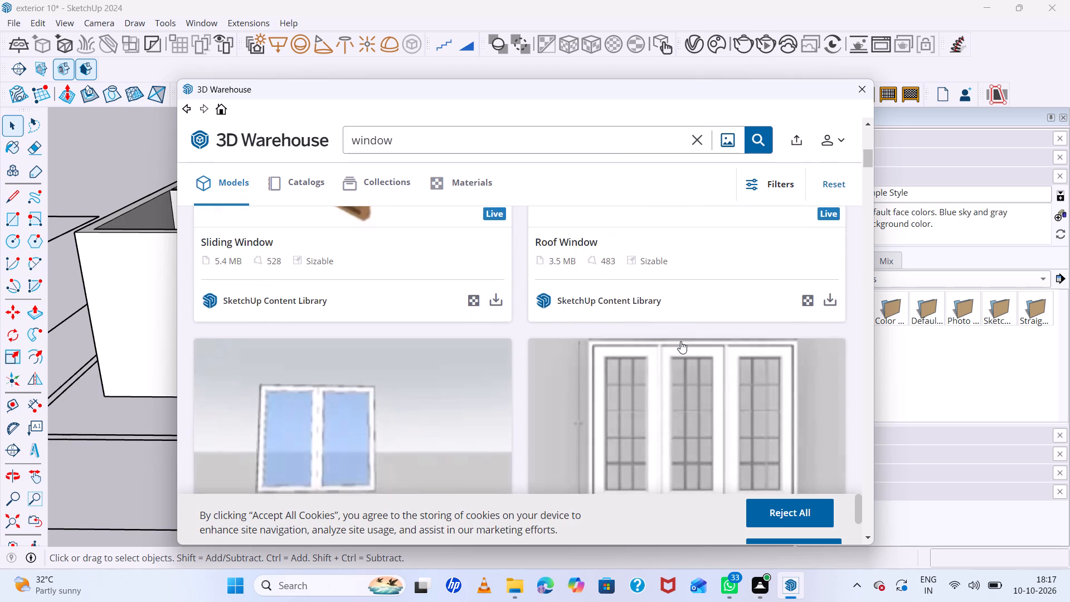
scroll(680, 341, down, 7)
scroll(680, 341, up, 11)
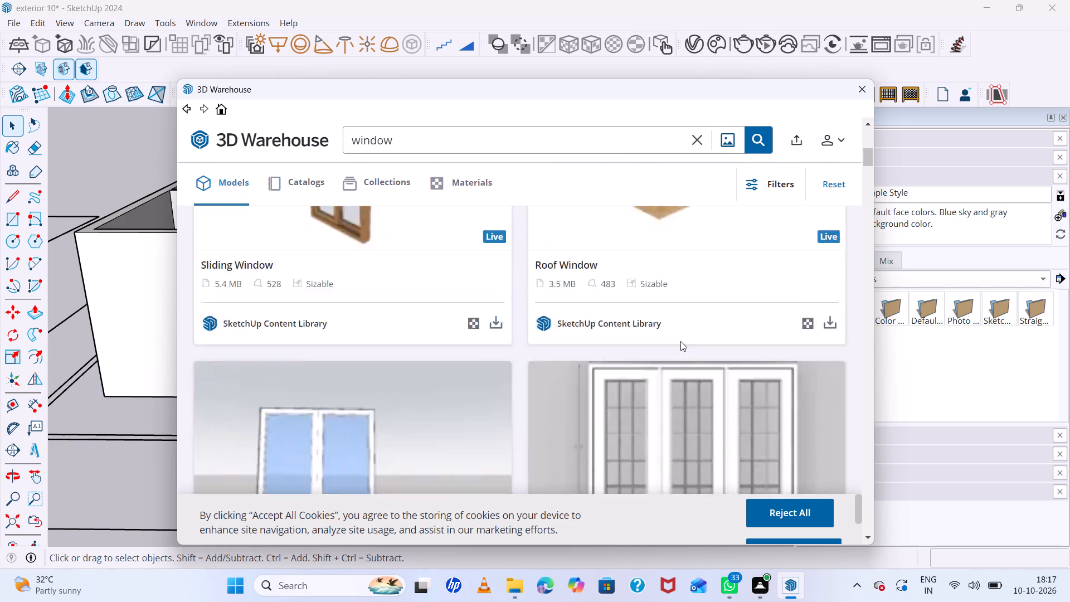
scroll(680, 341, up, 3)
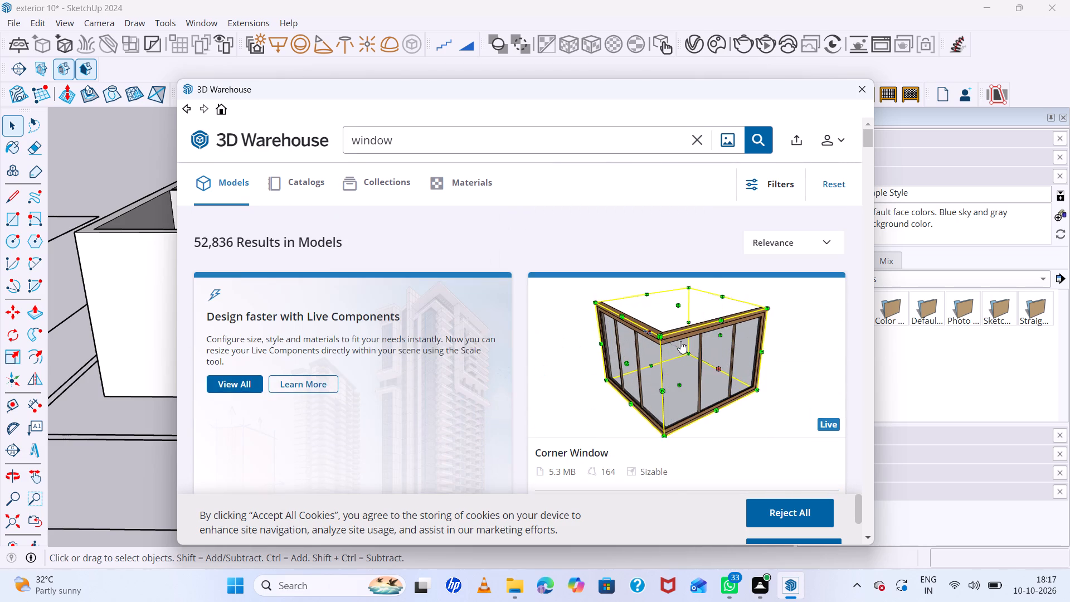
Narrow the 3D Warehouse search to "corner window".
click(349, 141)
text(corner)
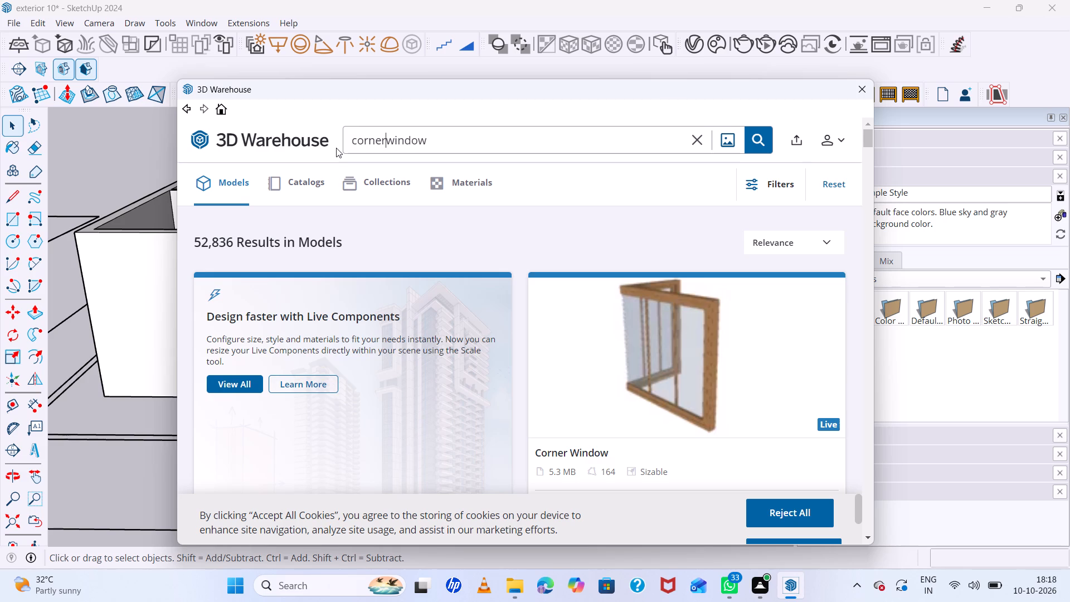
key(space)
key(Return)
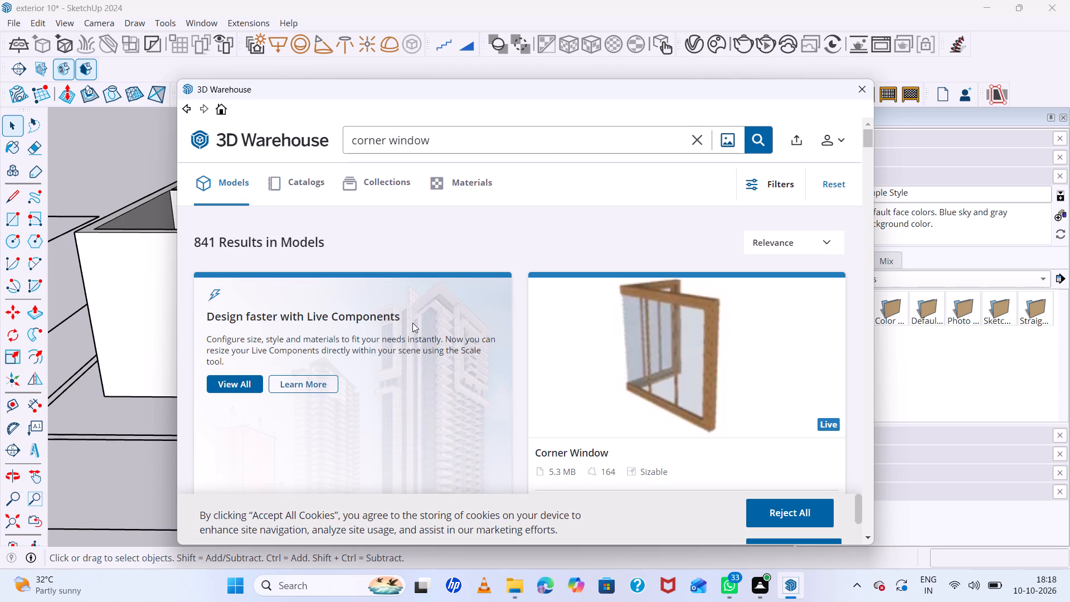
Browse the corner window models for one that suits the wall model's corner opening.
scroll(465, 331, down, 9)
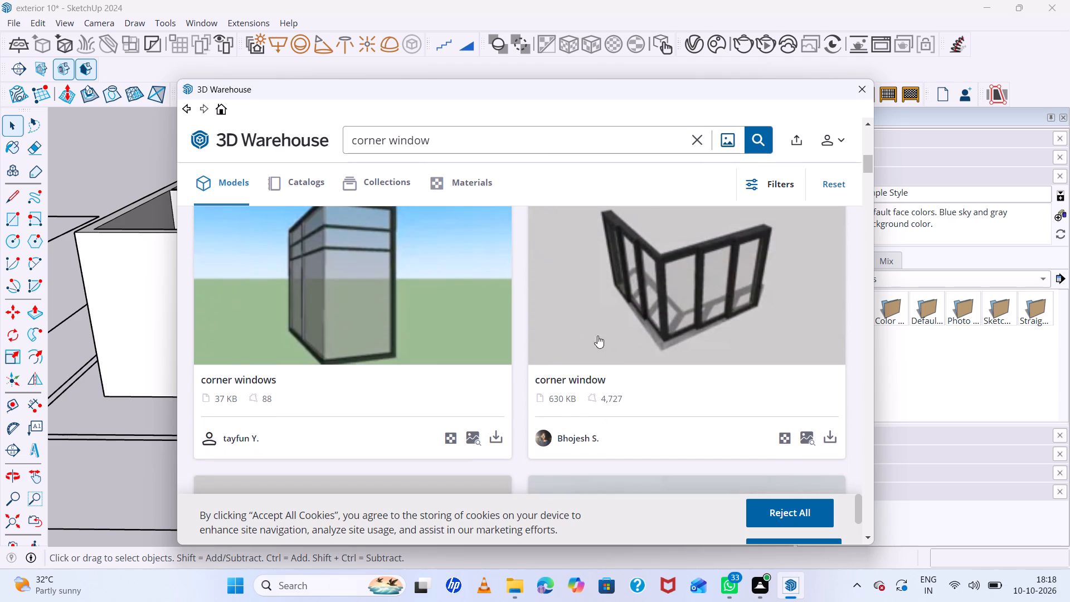
scroll(565, 315, down, 3)
scroll(518, 358, down, 3)
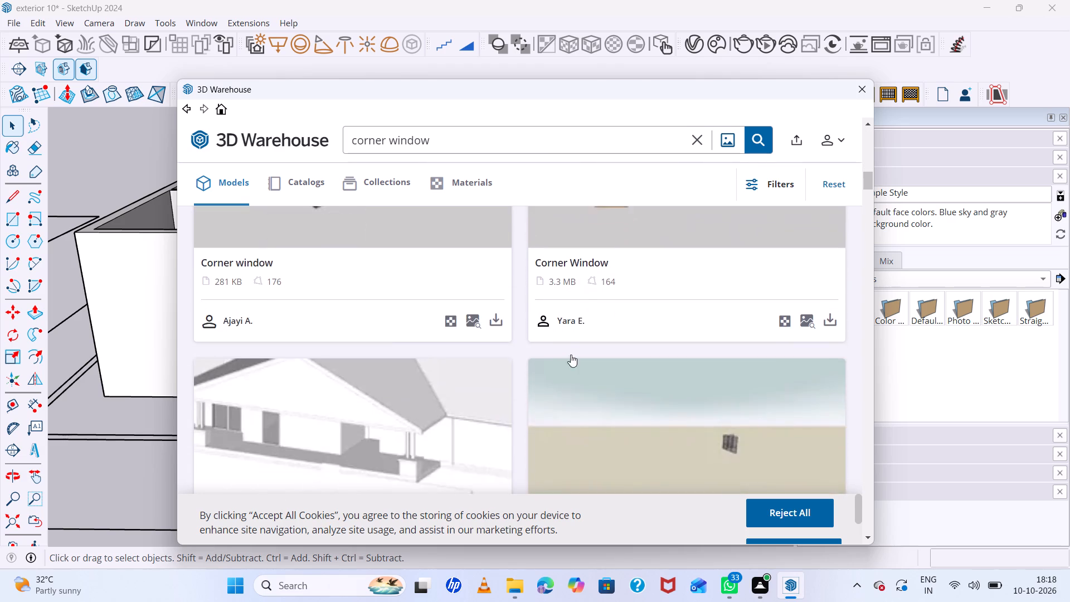
scroll(589, 358, down, 12)
scroll(589, 358, up, 2)
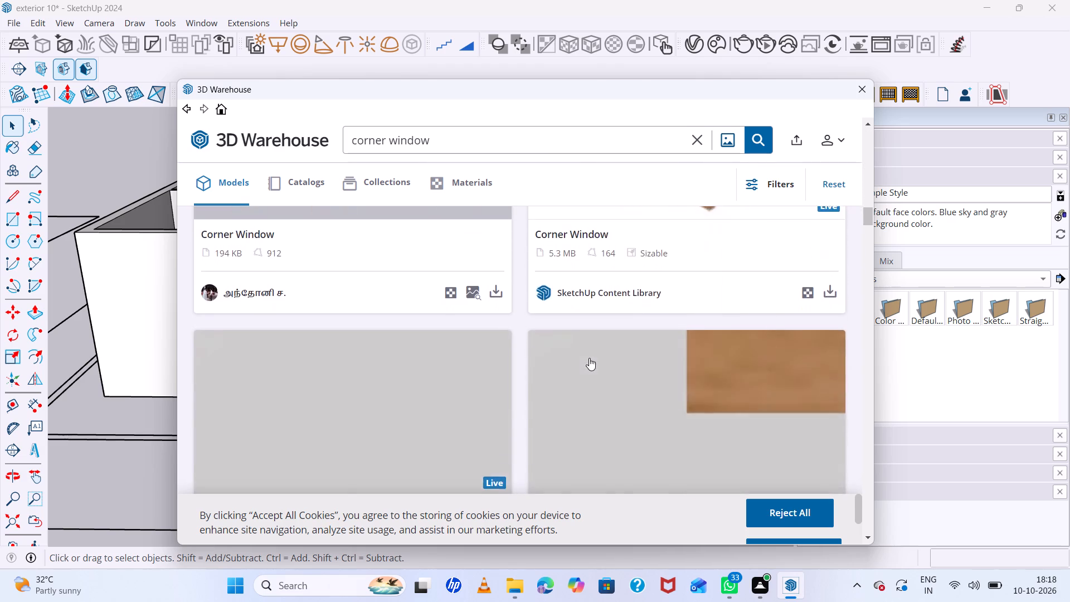
scroll(589, 358, up, 3)
scroll(589, 358, down, 19)
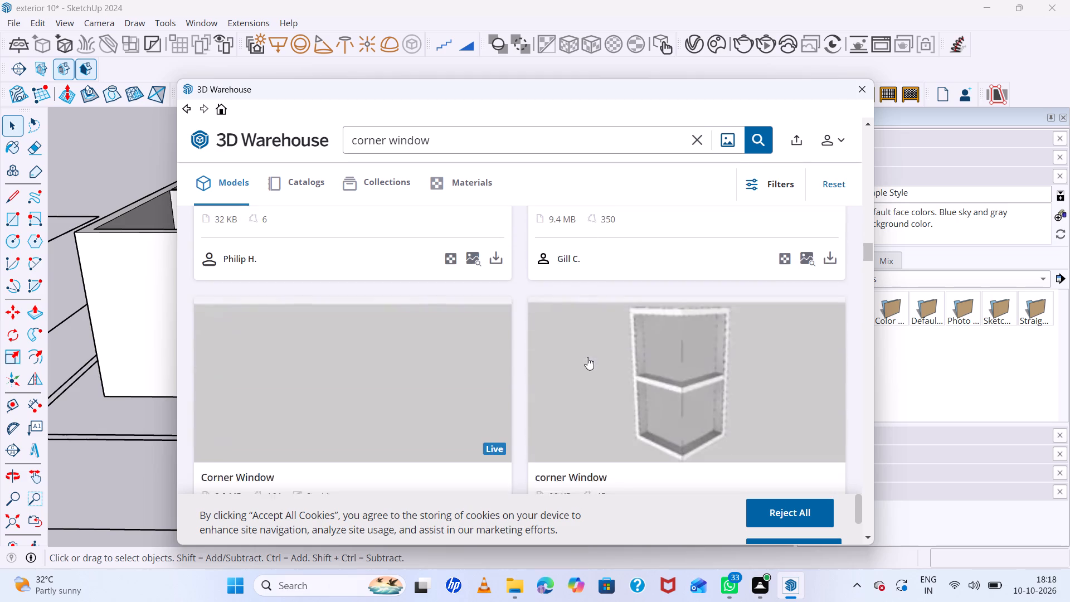
scroll(587, 357, down, 6)
scroll(587, 357, up, 1)
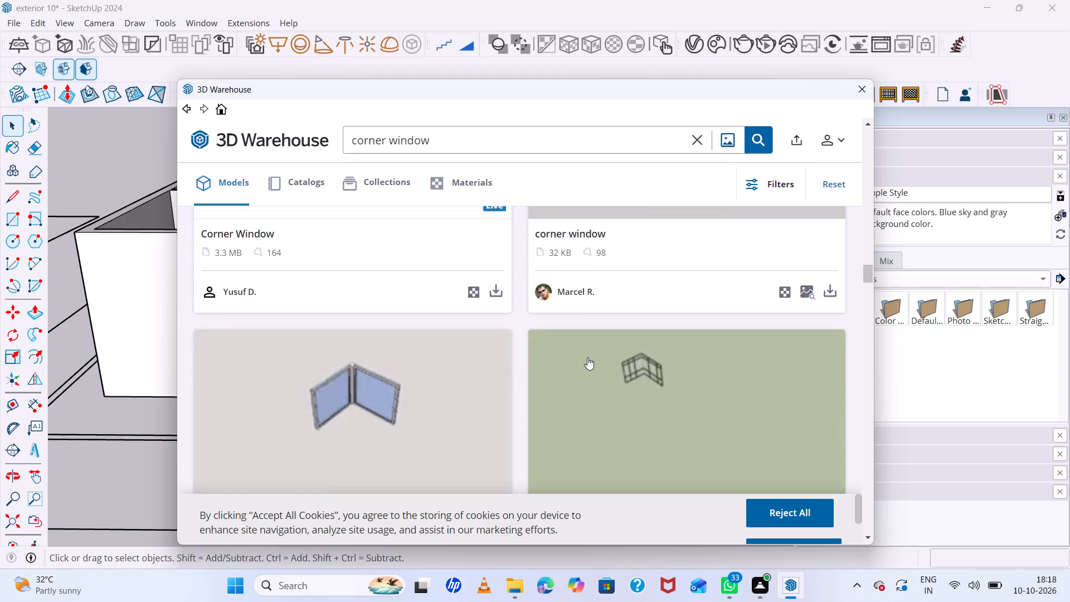
scroll(587, 357, up, 1)
scroll(587, 353, down, 5)
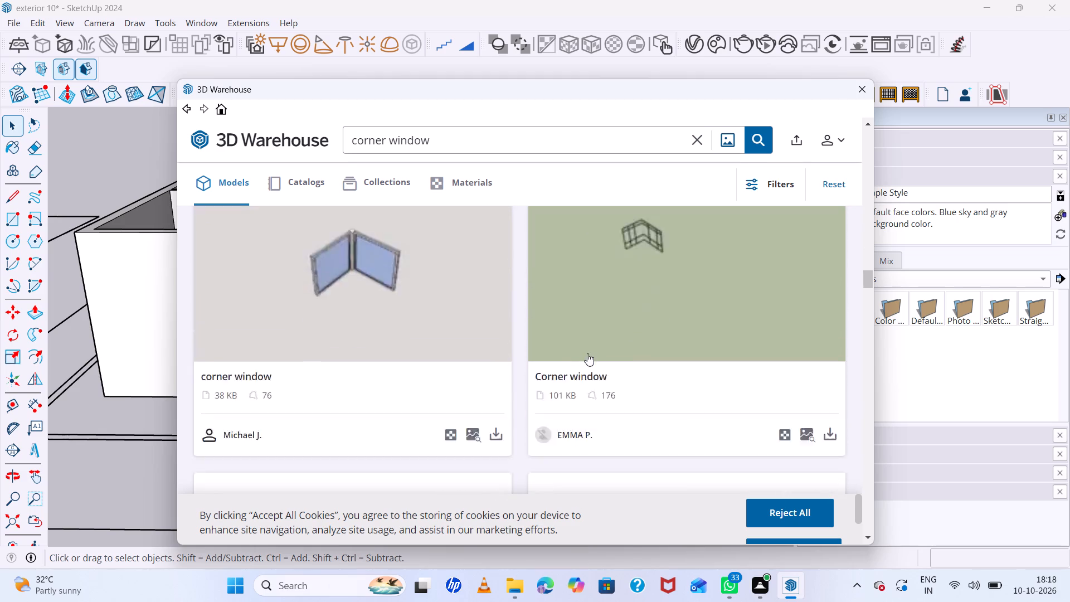
scroll(587, 353, down, 7)
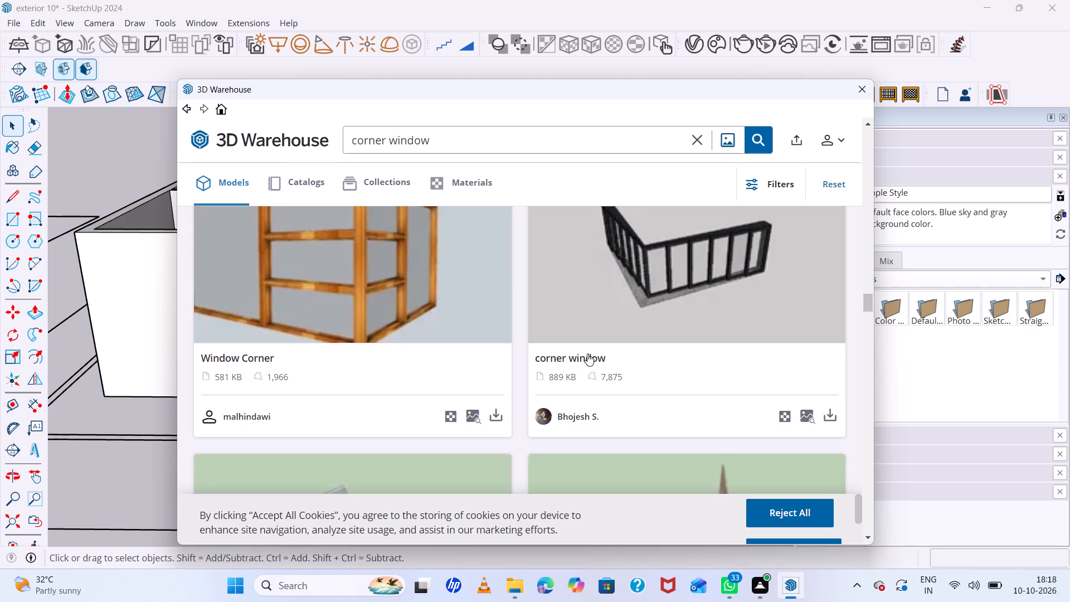
scroll(587, 353, down, 10)
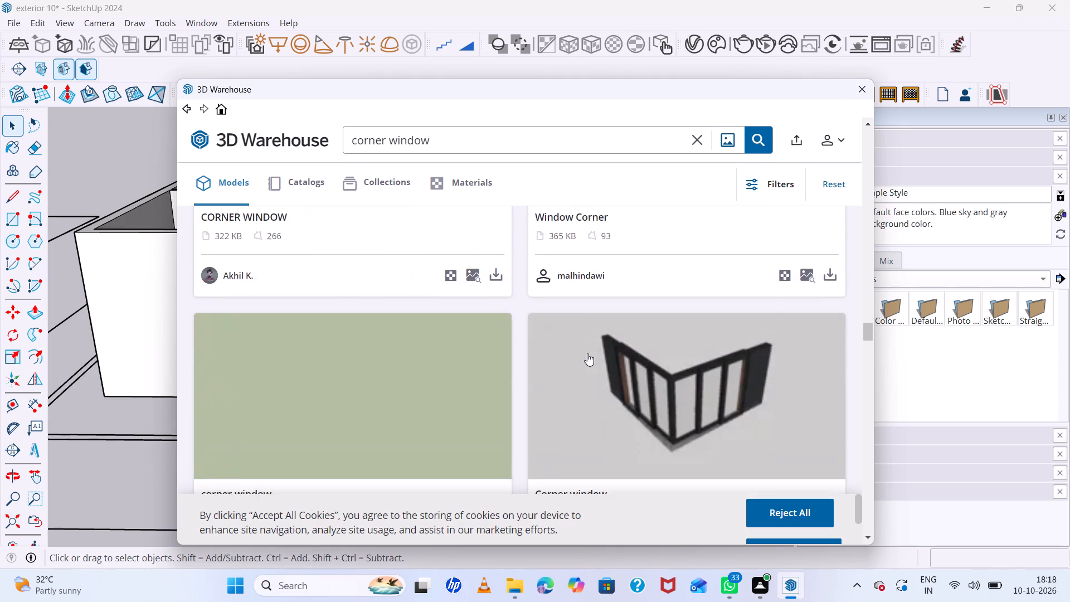
scroll(587, 353, down, 2)
scroll(587, 353, up, 19)
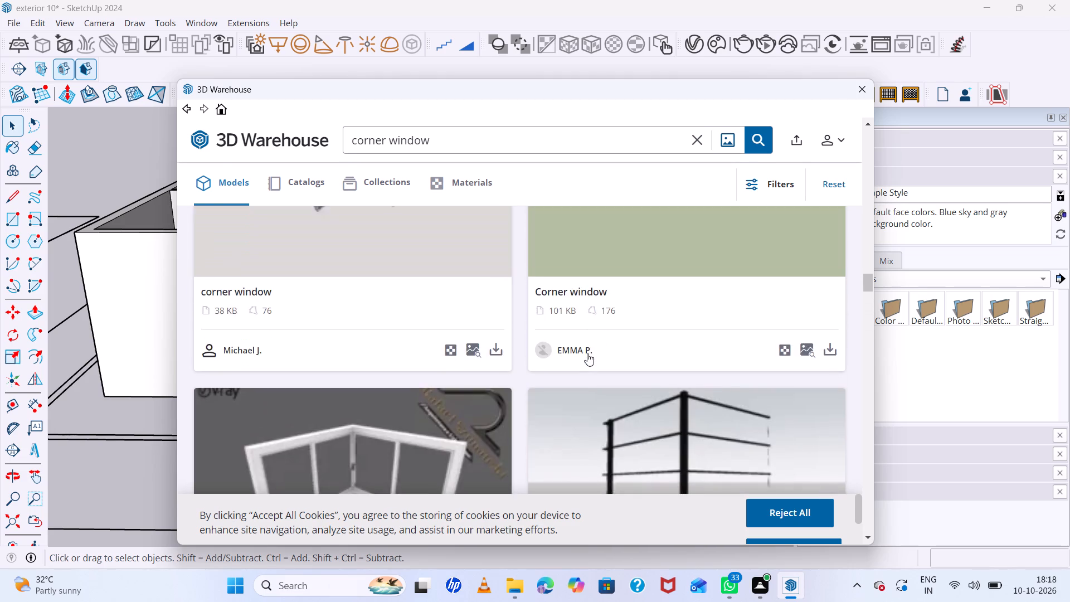
scroll(587, 353, up, 18)
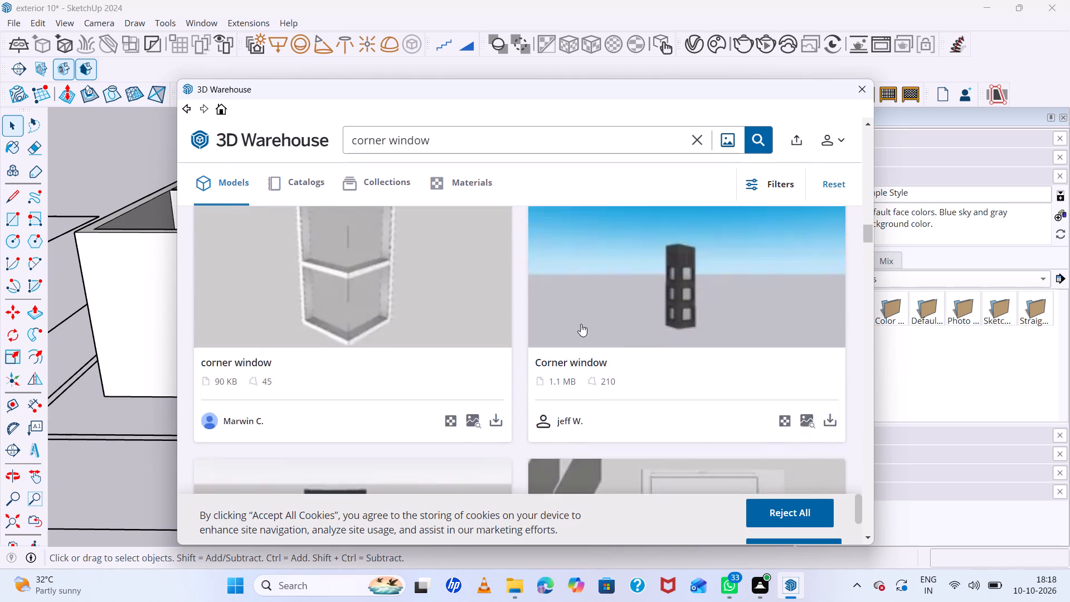
scroll(581, 324, up, 10)
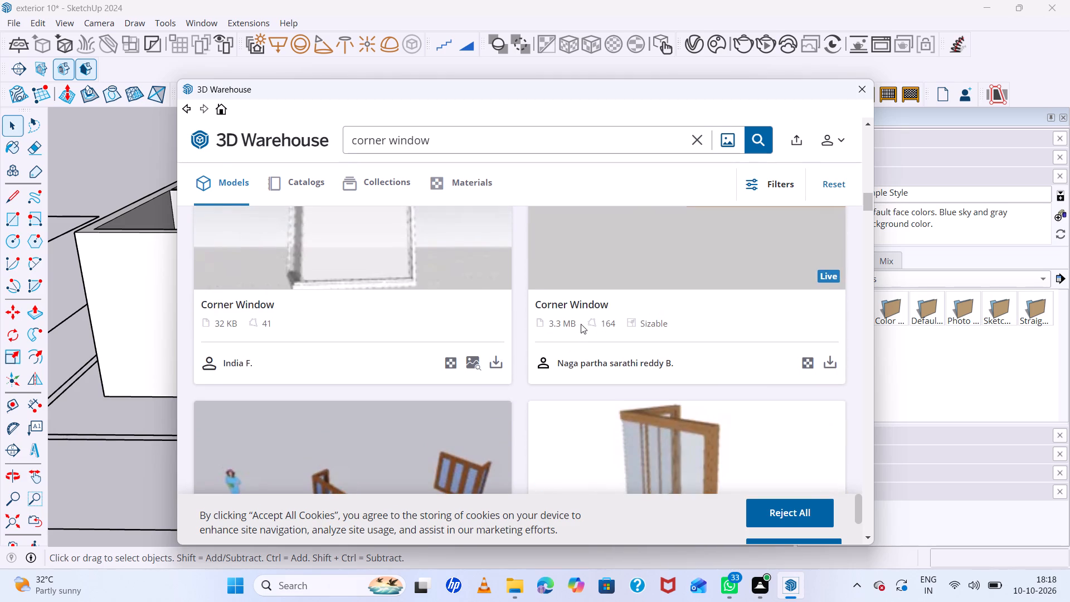
scroll(581, 324, up, 5)
scroll(581, 324, down, 8)
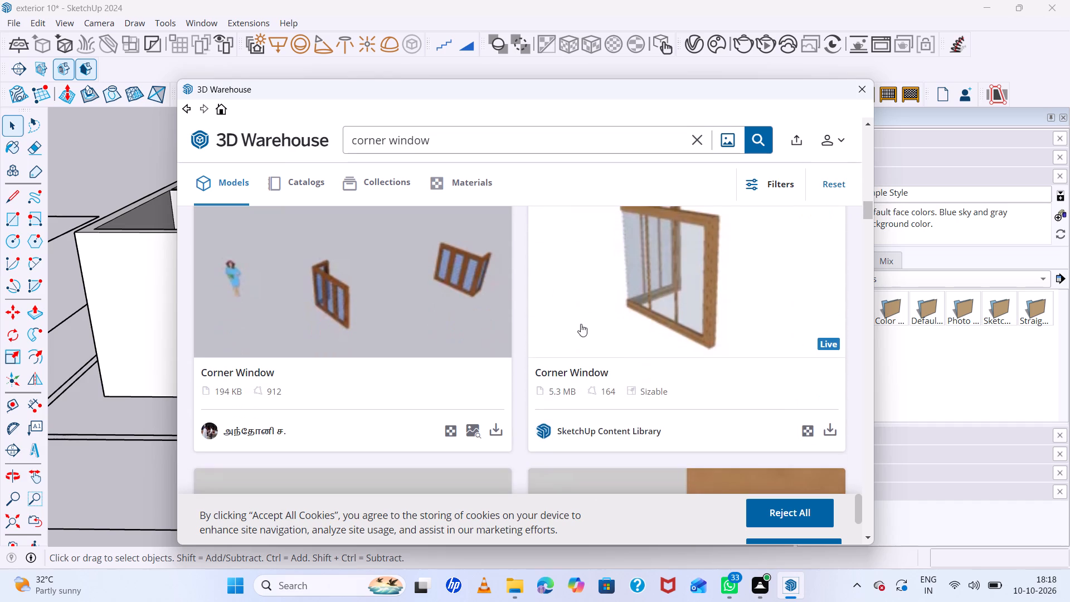
scroll(380, 313, up, 8)
scroll(381, 312, down, 4)
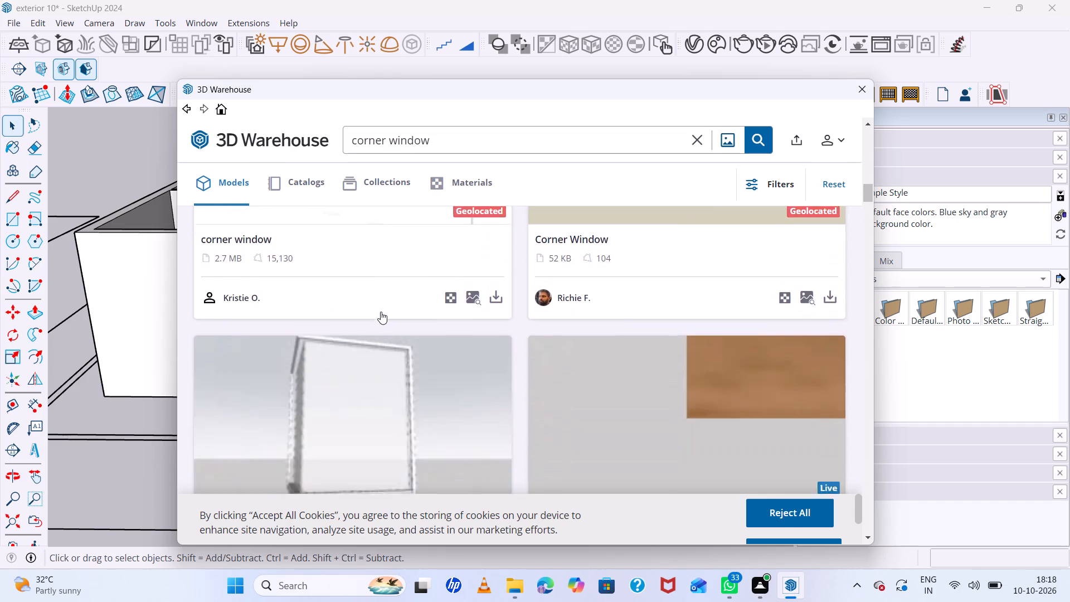
Download the simple, scaleable white-framed Corner Window into the model and place it on the ground beyond the planted sitting area.
click(378, 313)
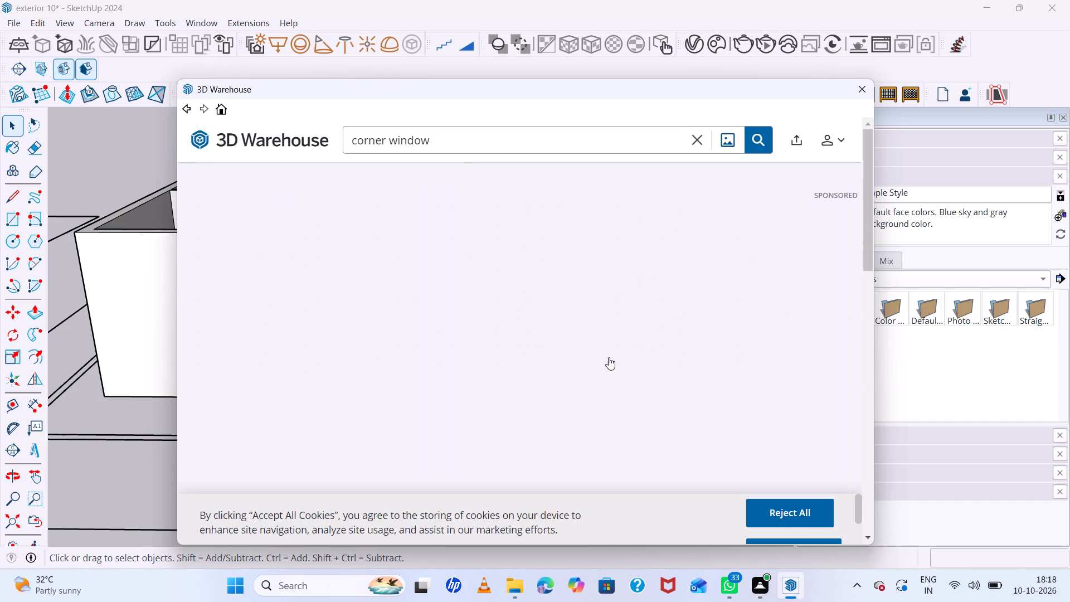
scroll(609, 361, down, 6)
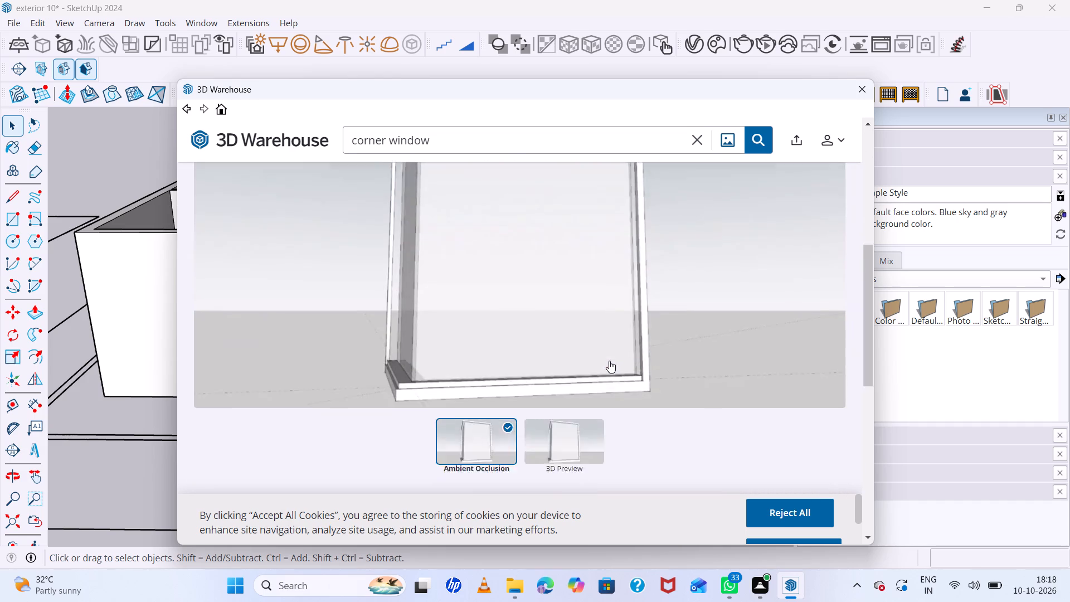
scroll(635, 357, down, 3)
click(724, 309)
click(728, 298)
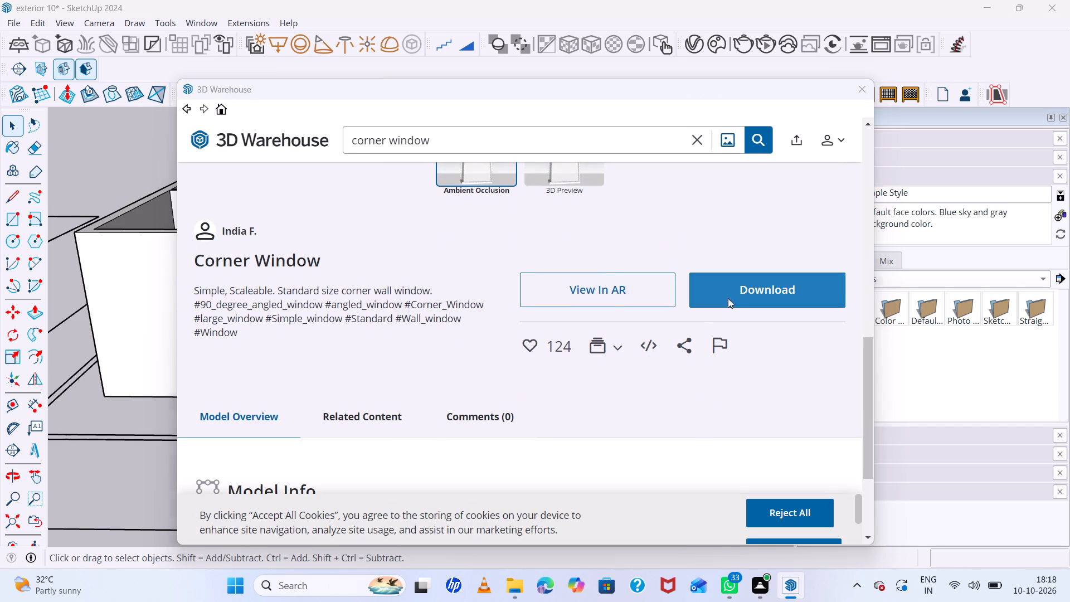
click(465, 329)
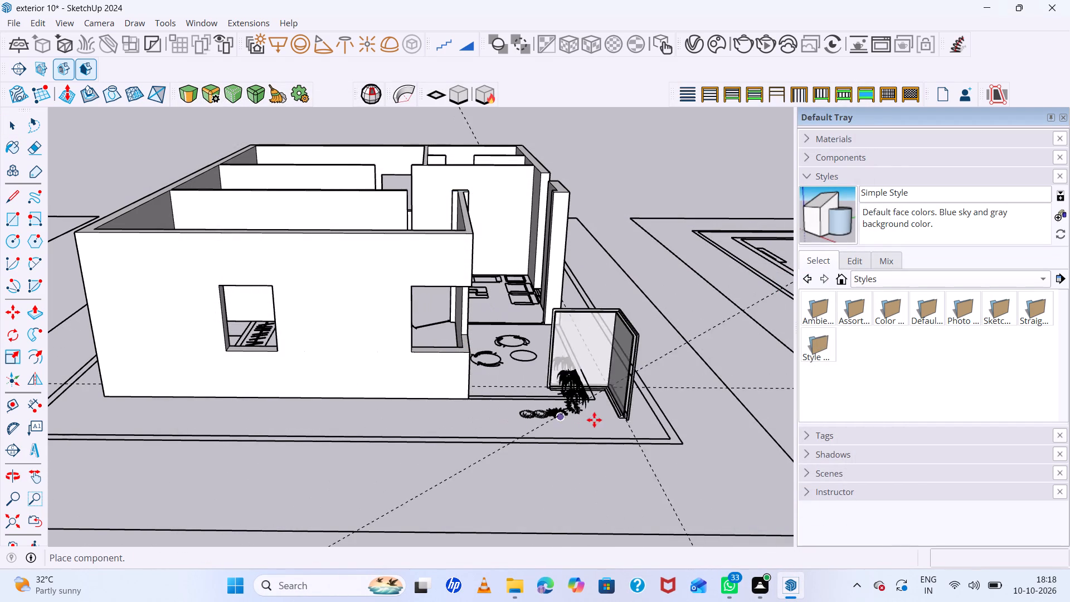
click(635, 404)
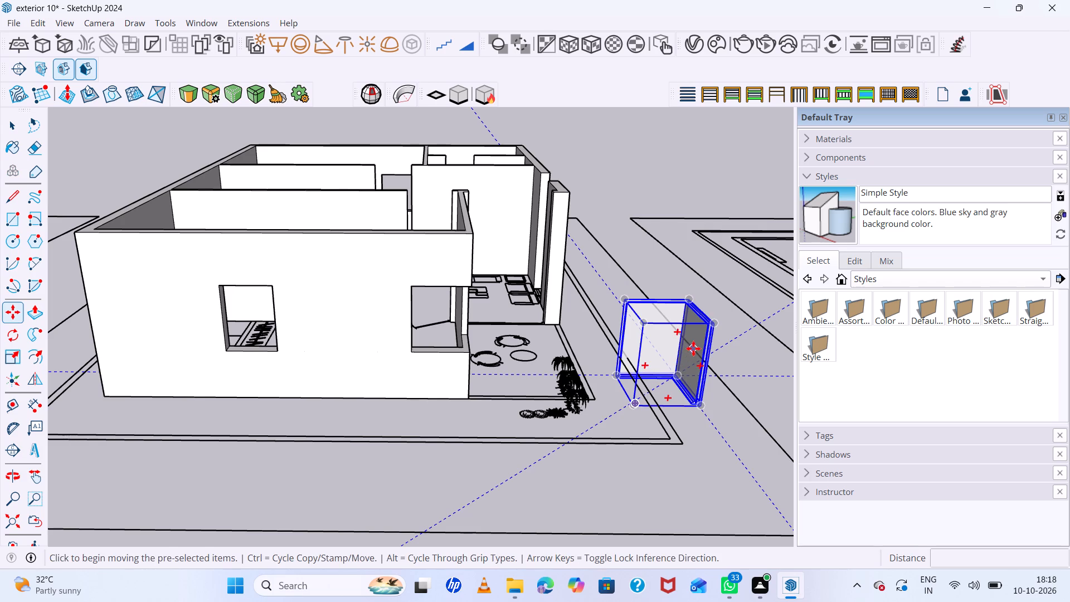
Explode the placed corner window component.
key(space)
click(693, 348)
right_click(693, 348)
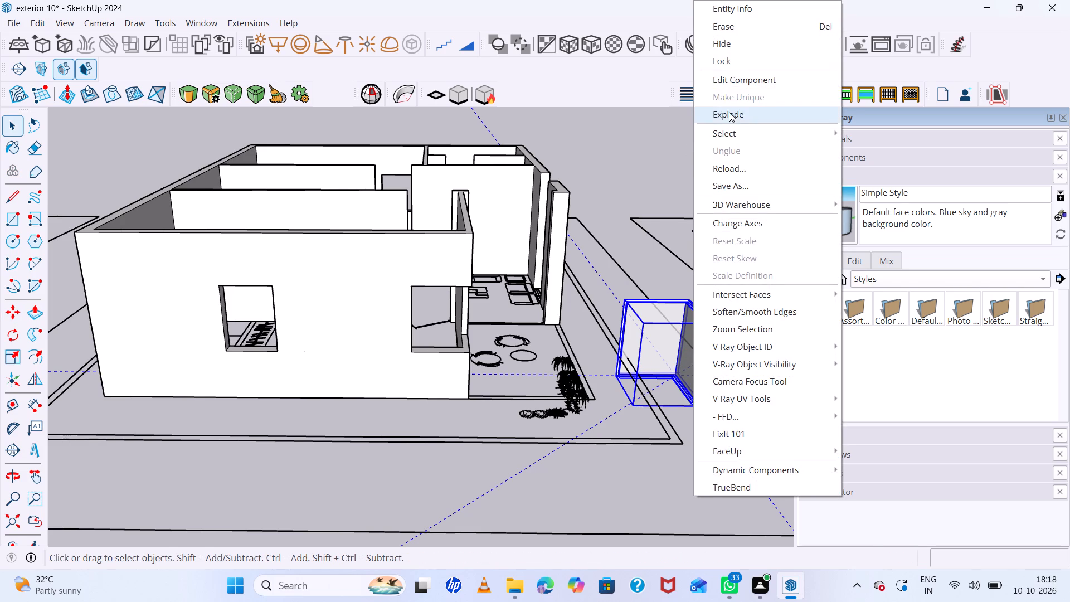
click(729, 112)
Delete the three dashed guide lines that came with the corner window.
scroll(683, 370, up, 5)
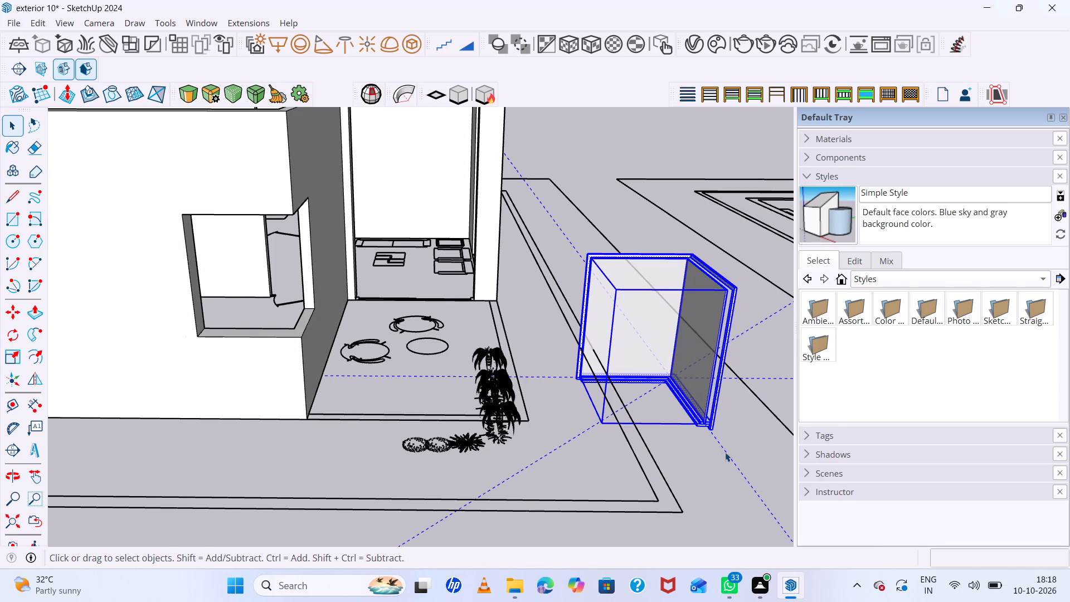
click(728, 450)
double_click(728, 454)
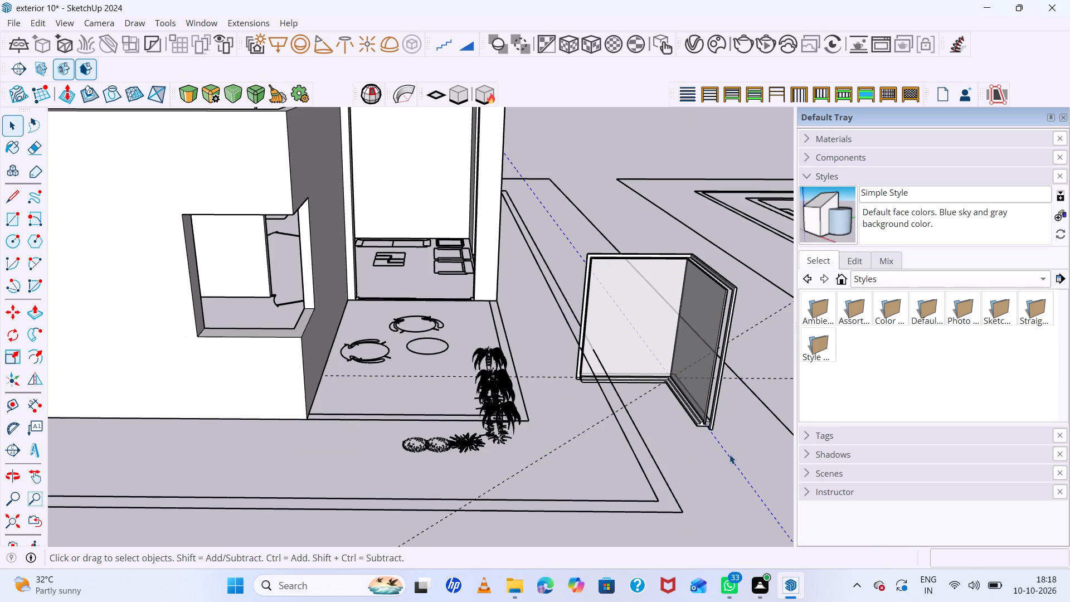
key(Delete)
click(752, 381)
double_click(753, 377)
key(Delete)
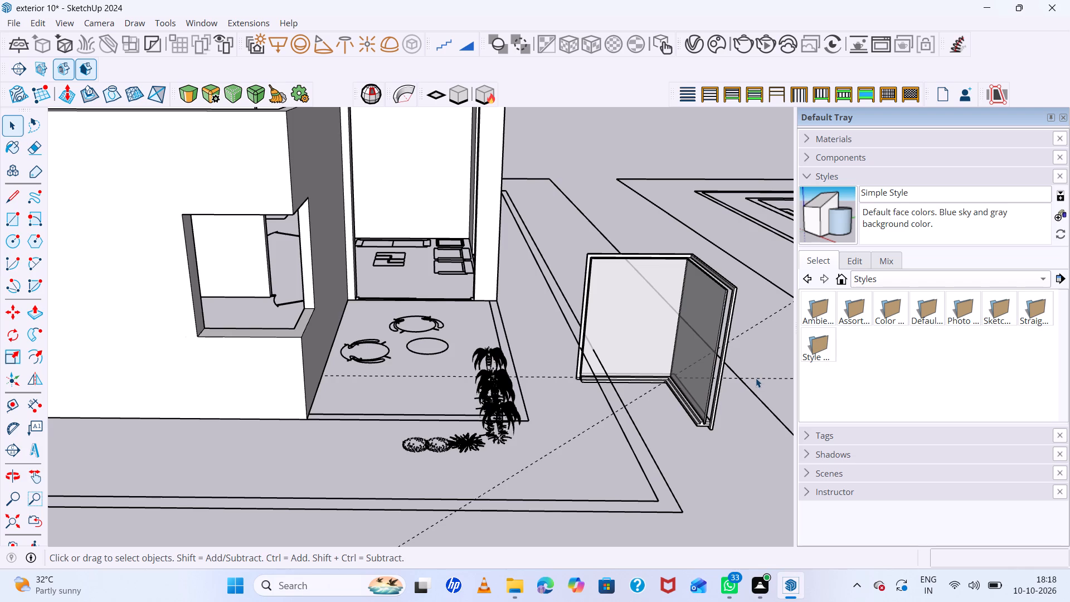
triple_click(758, 381)
key(Delete)
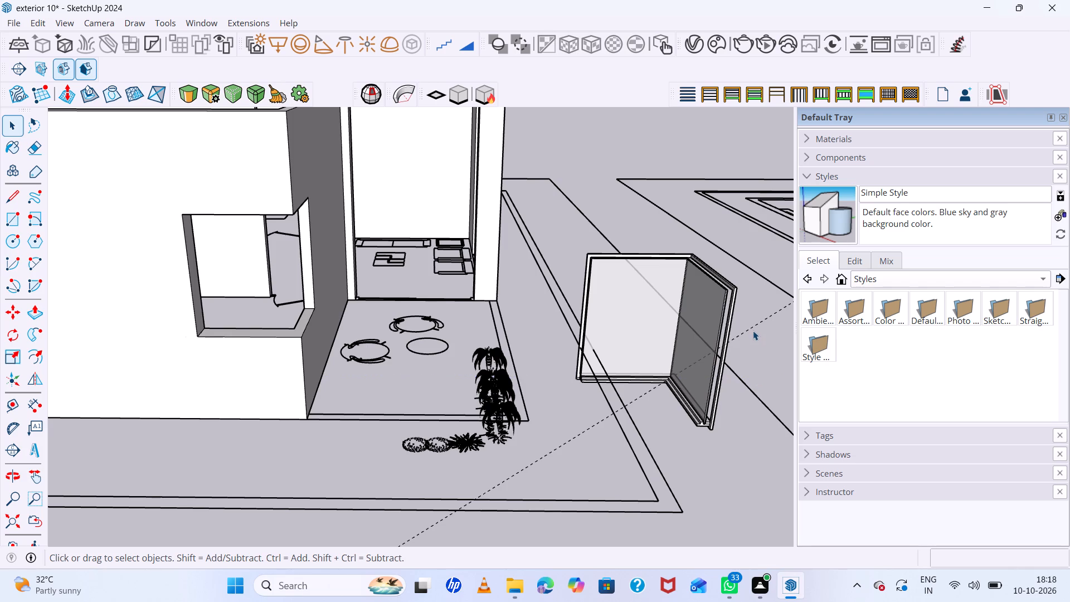
click(752, 328)
key(Delete)
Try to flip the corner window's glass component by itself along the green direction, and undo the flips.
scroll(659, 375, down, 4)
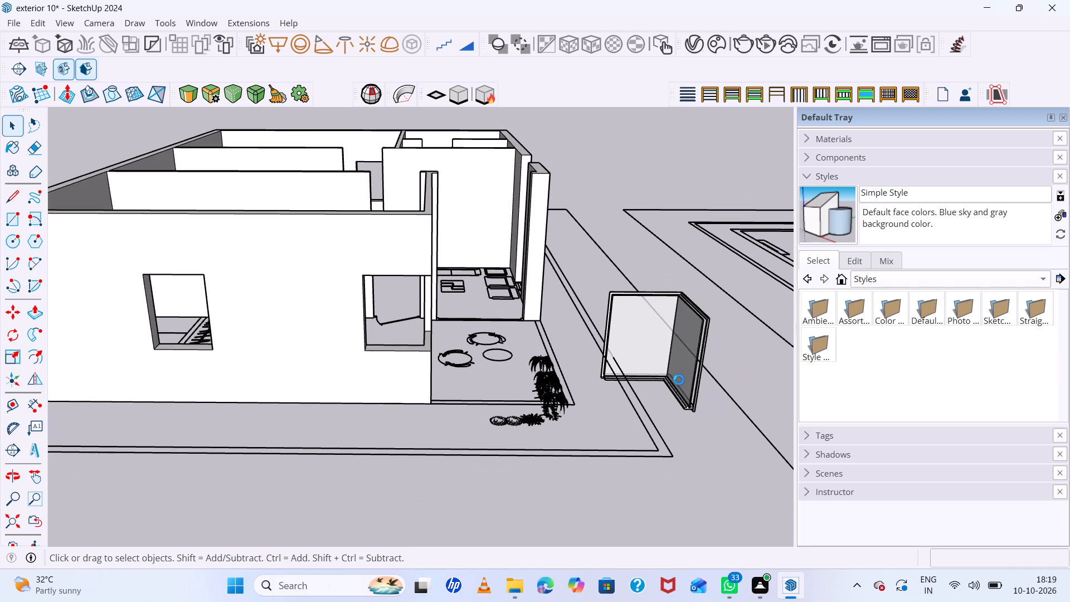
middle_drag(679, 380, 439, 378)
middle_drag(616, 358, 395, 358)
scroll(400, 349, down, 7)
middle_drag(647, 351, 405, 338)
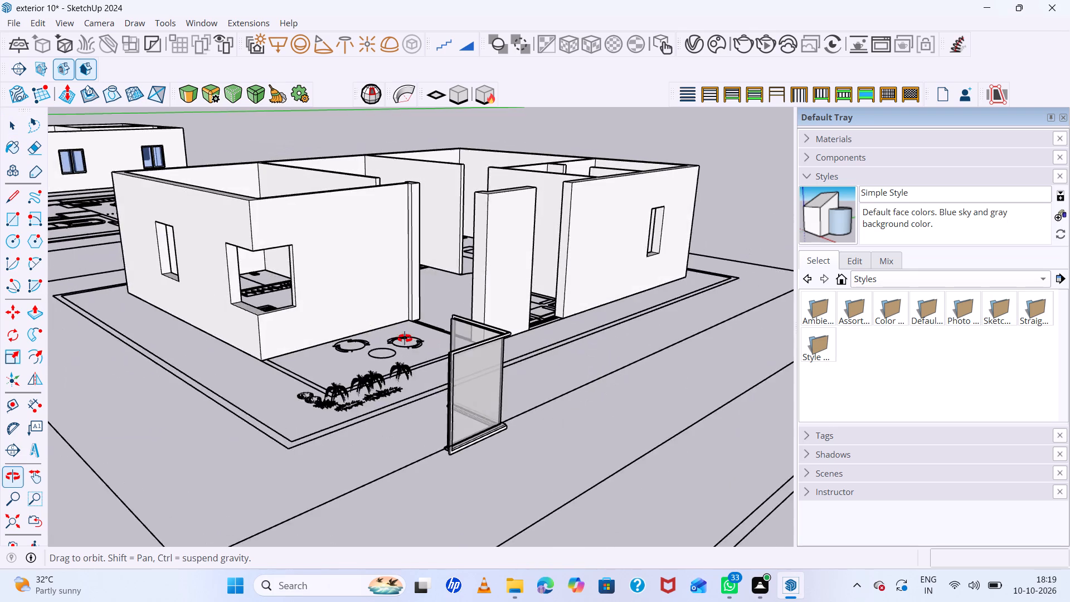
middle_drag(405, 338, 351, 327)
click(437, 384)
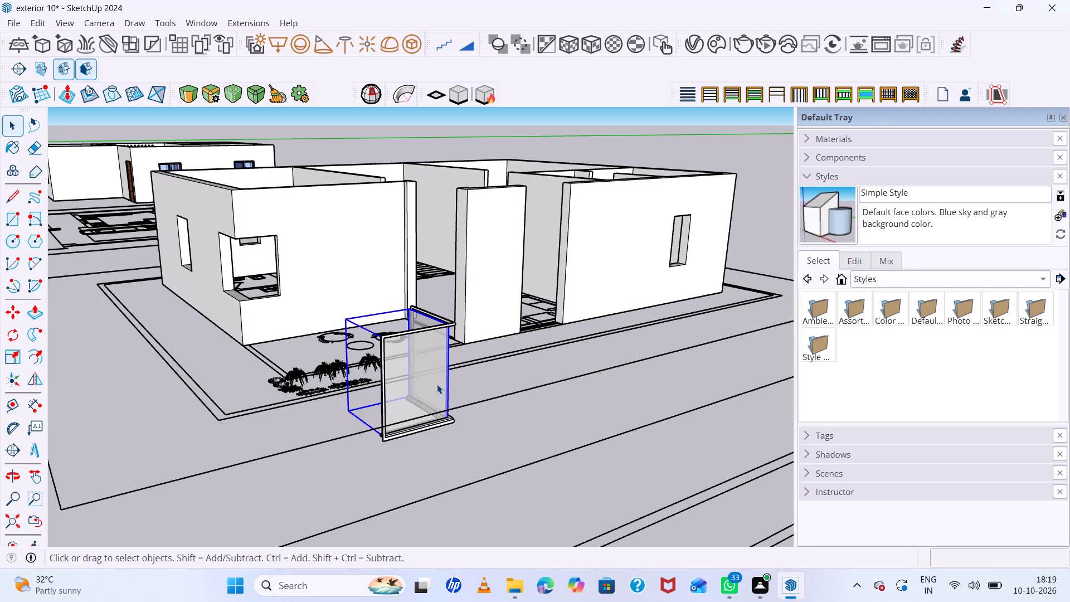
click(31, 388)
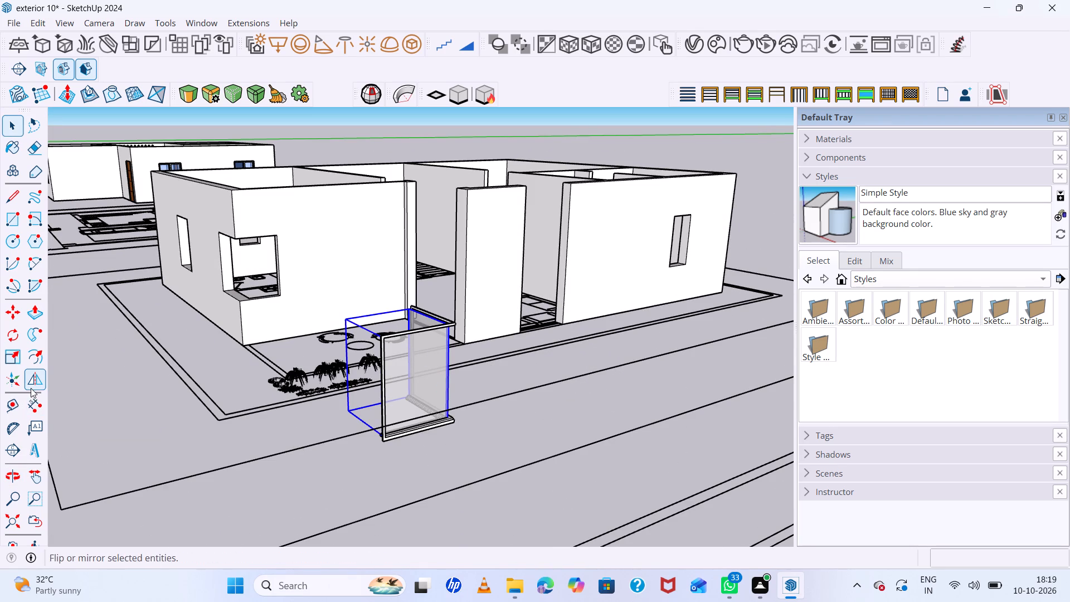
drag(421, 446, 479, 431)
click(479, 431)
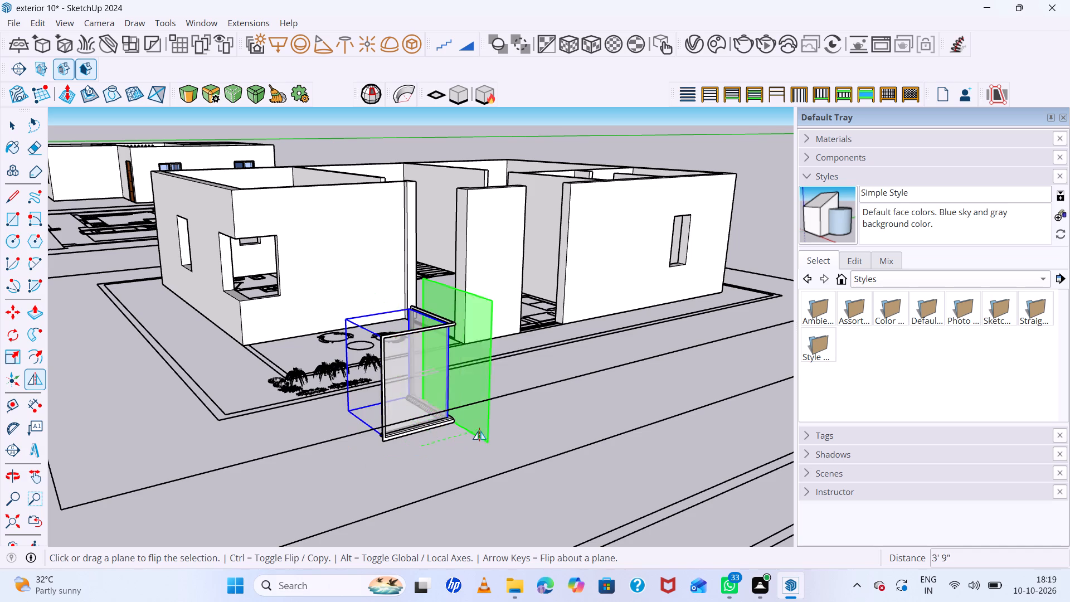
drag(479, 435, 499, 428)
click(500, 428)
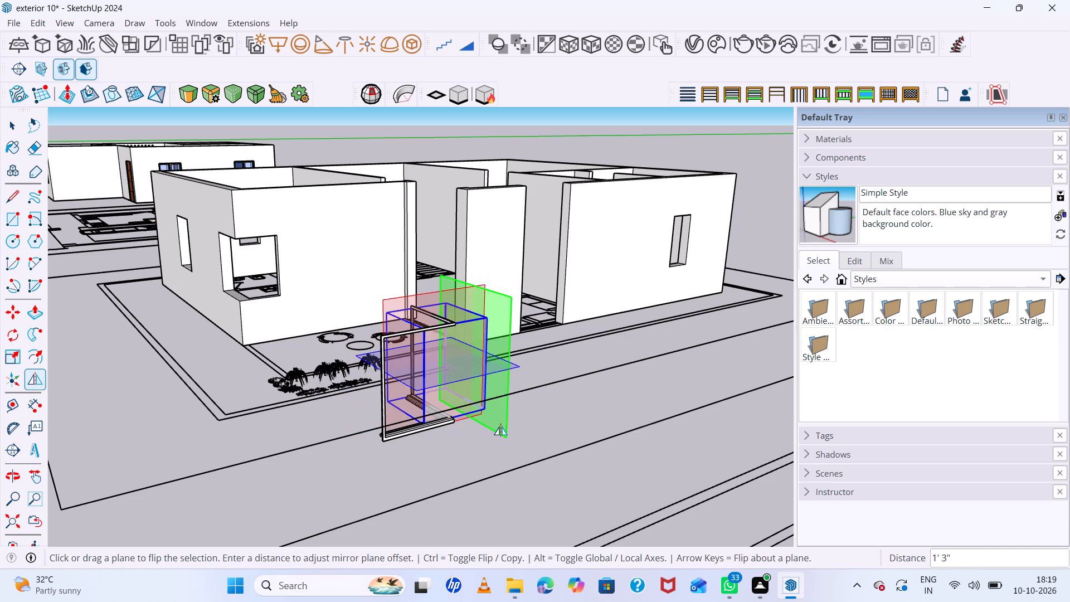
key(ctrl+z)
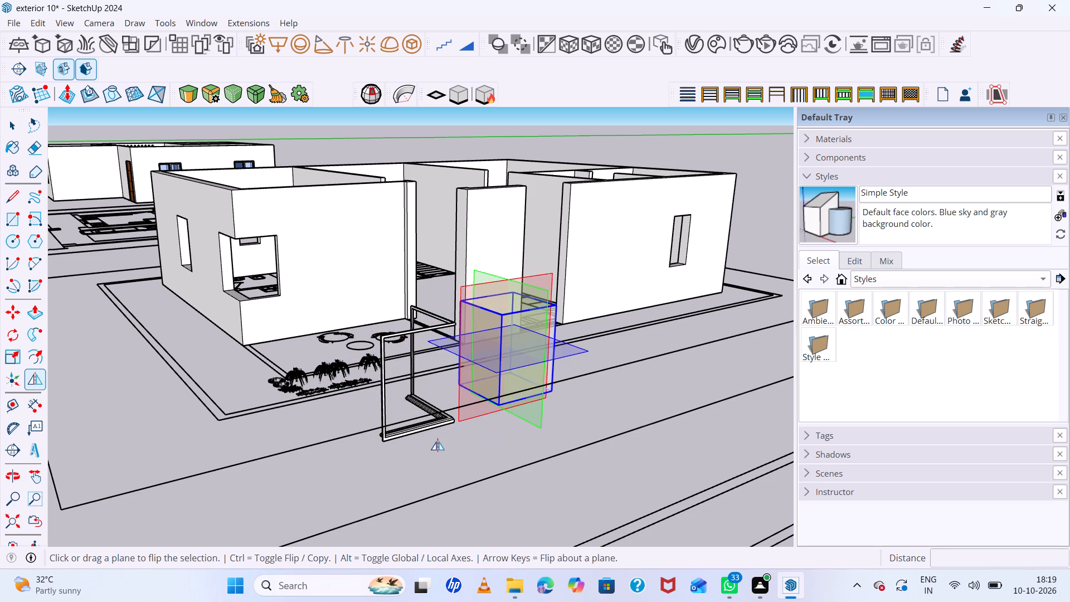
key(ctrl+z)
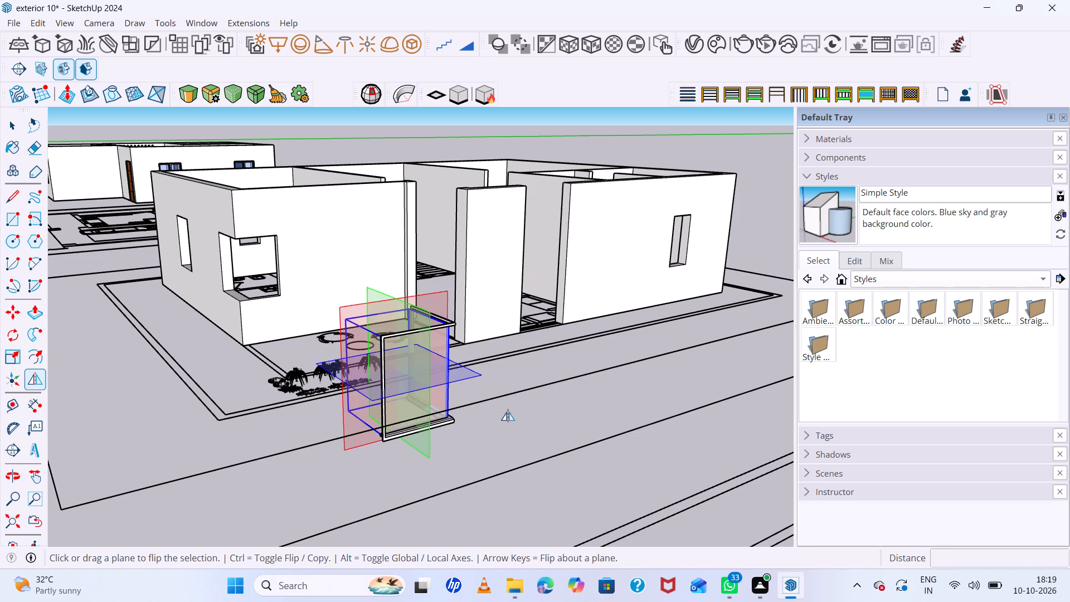
Select the corner window's frame together with its glass component and make them one group.
key(space)
click(498, 417)
click(416, 385)
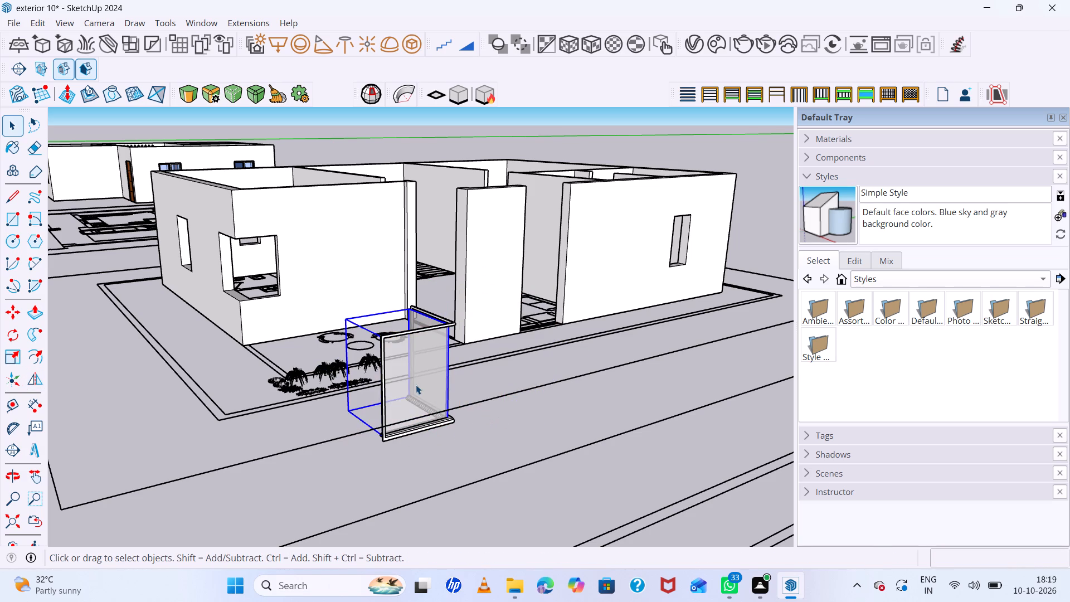
click(407, 431)
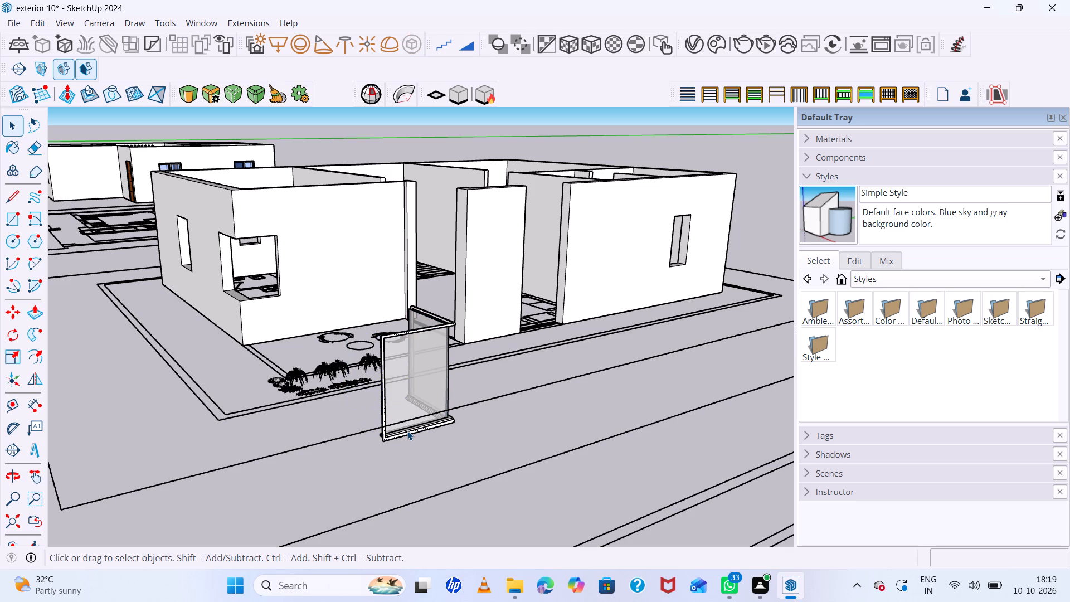
shift+triple_click(407, 431)
double_click(407, 433)
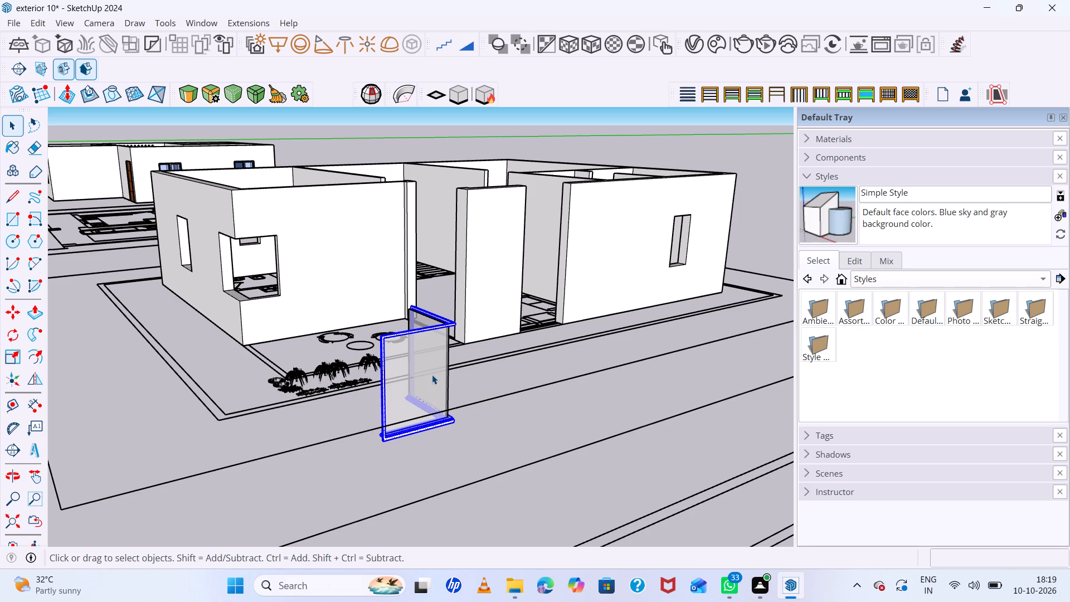
click(432, 375)
right_click(432, 375)
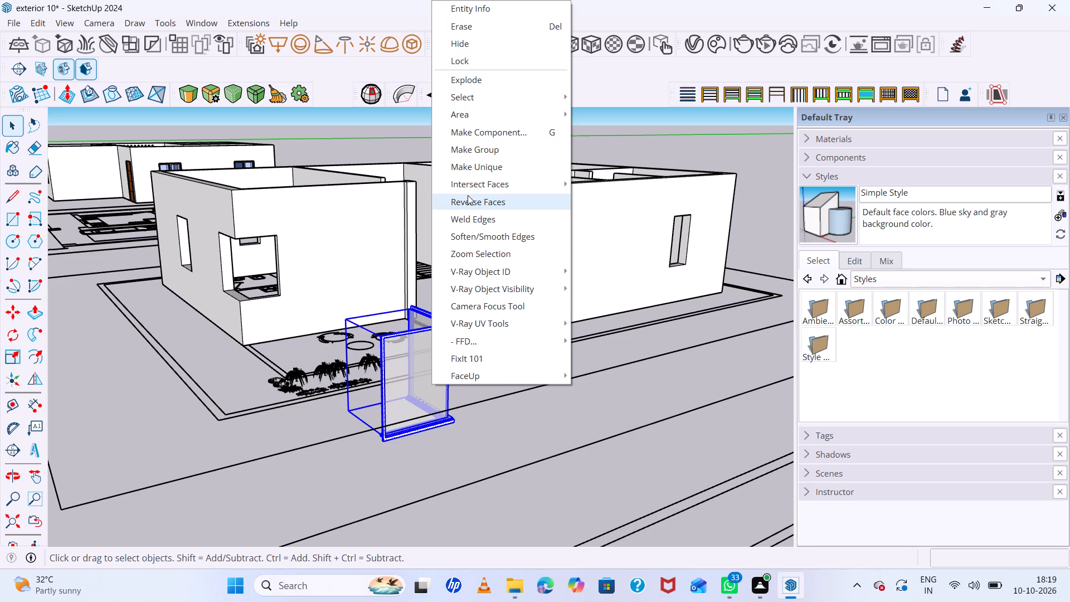
click(482, 151)
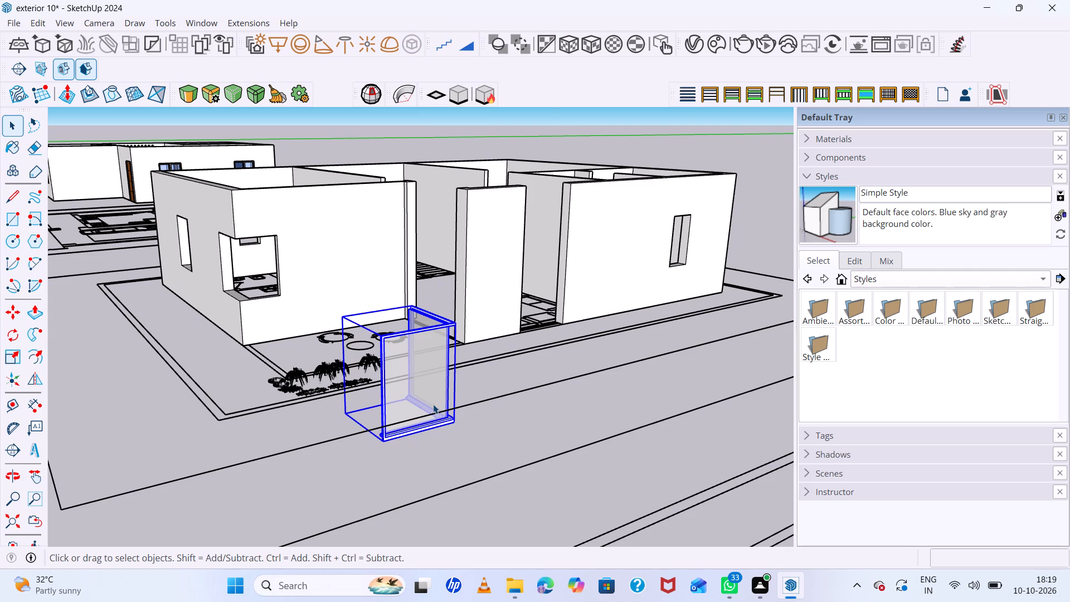
Flip the corner window group across its green plane, offsetting the mirror plane outward by 4' 2".
click(36, 377)
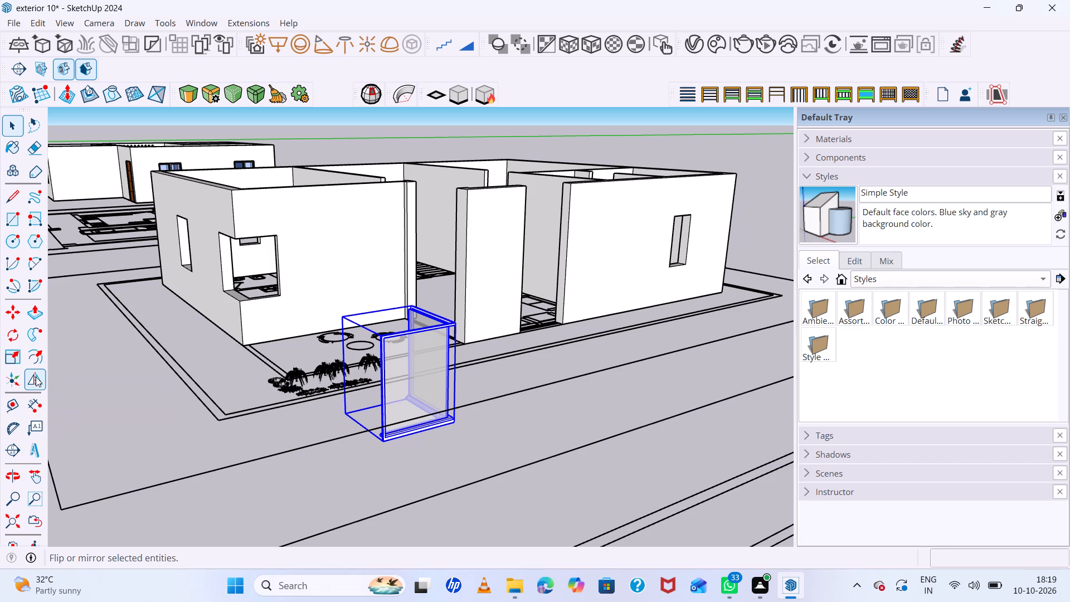
drag(431, 449, 489, 430)
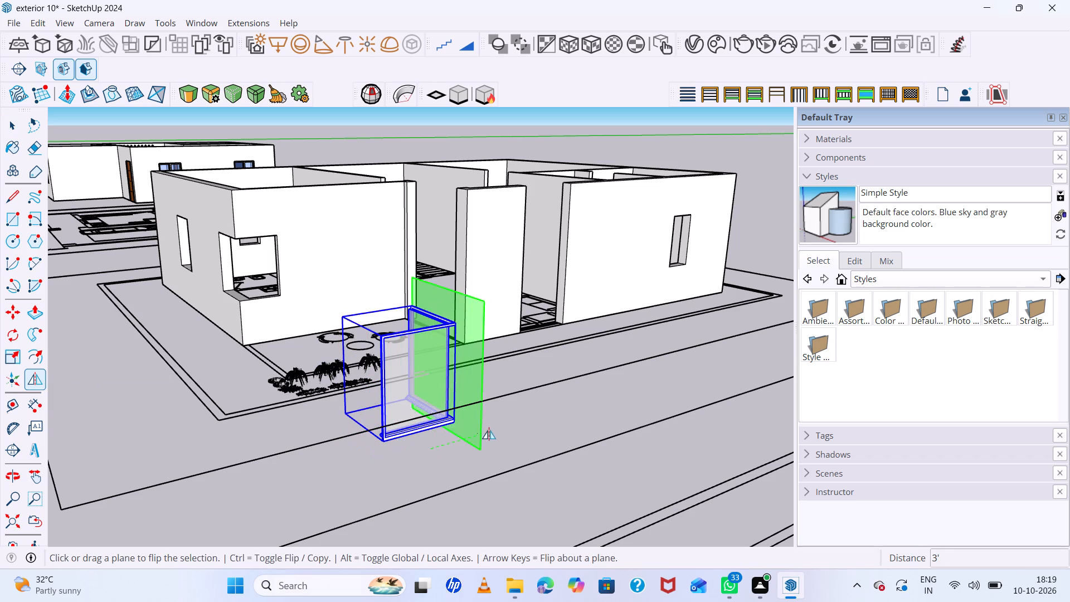
drag(489, 430, 495, 428)
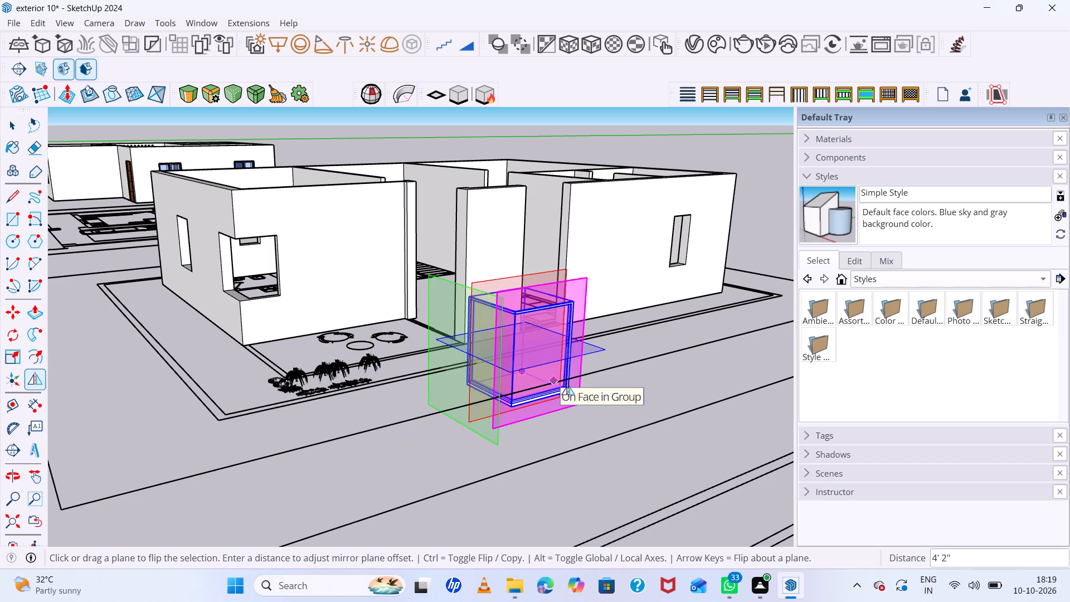
Move the corner window group by its bottom corner onto the lower outer corner of the wall model's corner opening.
key(m)
click(568, 395)
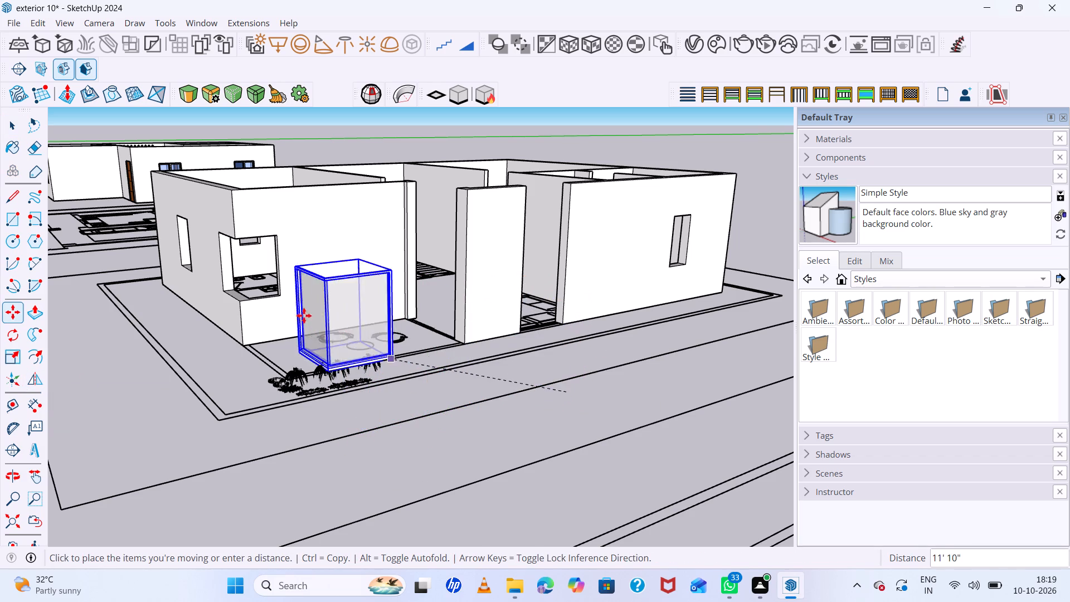
click(279, 295)
Scale the corner window horizontally by about 0.80 in red and 0.66 in green to match the corner opening's width.
middle_drag(274, 327, 402, 327)
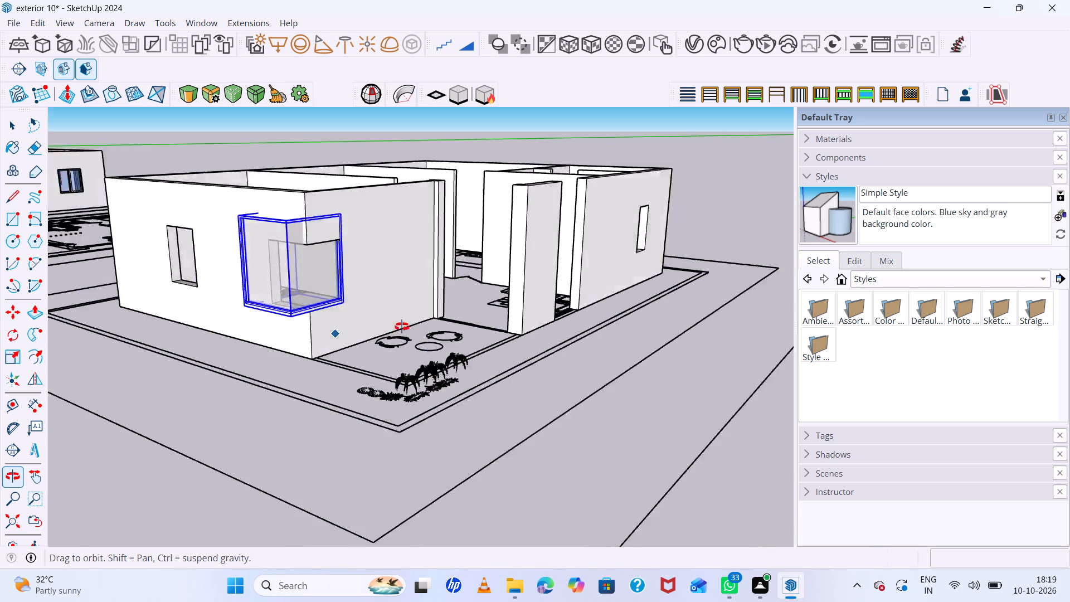
middle_drag(402, 327, 434, 327)
scroll(305, 235, up, 4)
scroll(317, 290, up, 4)
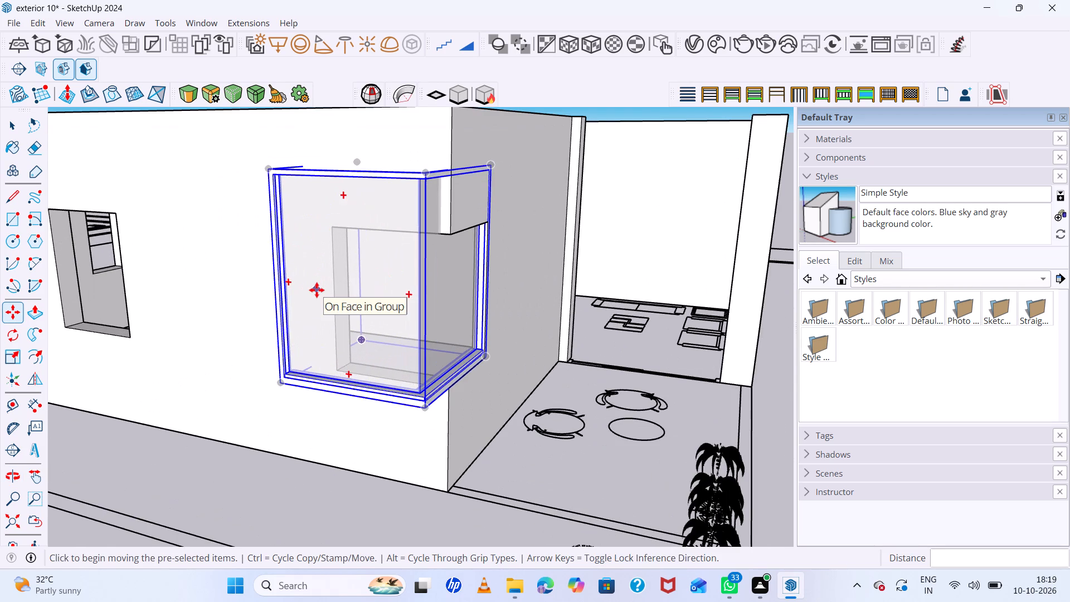
key(s)
click(277, 280)
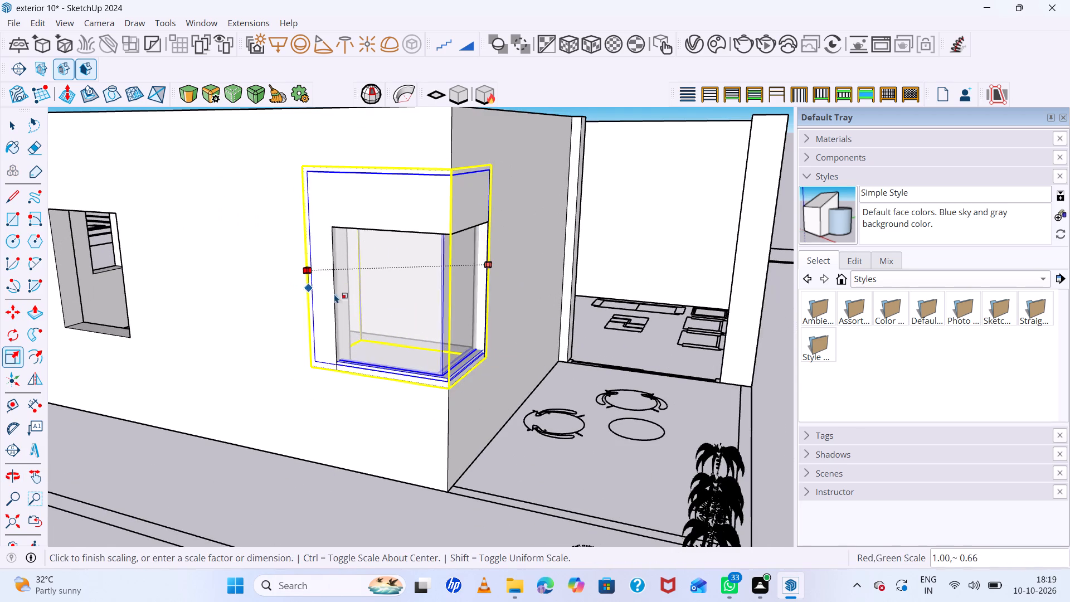
click(337, 290)
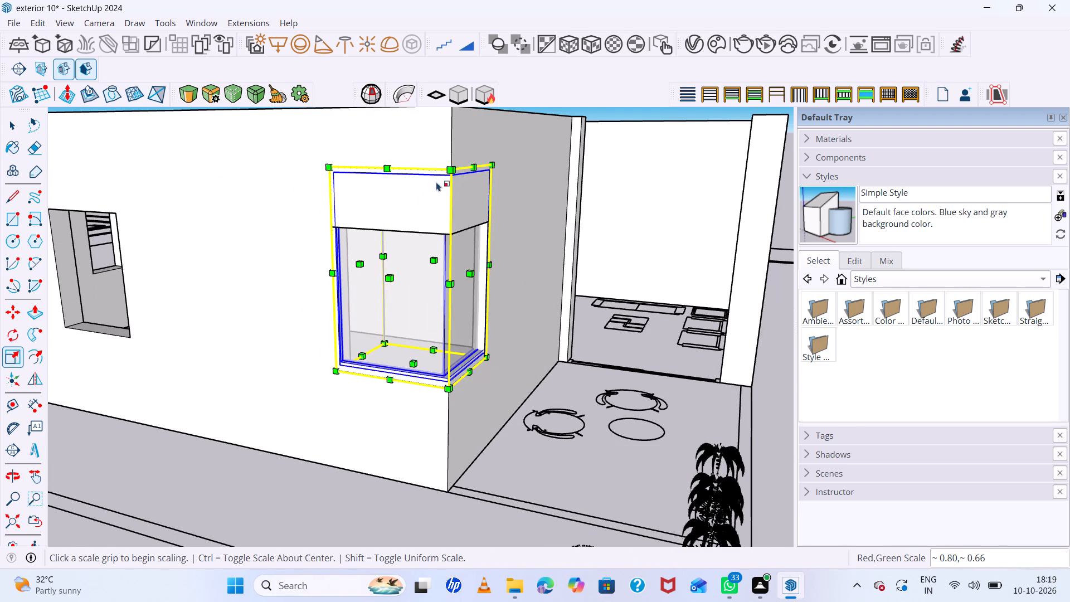
Scale the corner window's height by about 0.72 so its top meets the head of the corner opening.
click(453, 170)
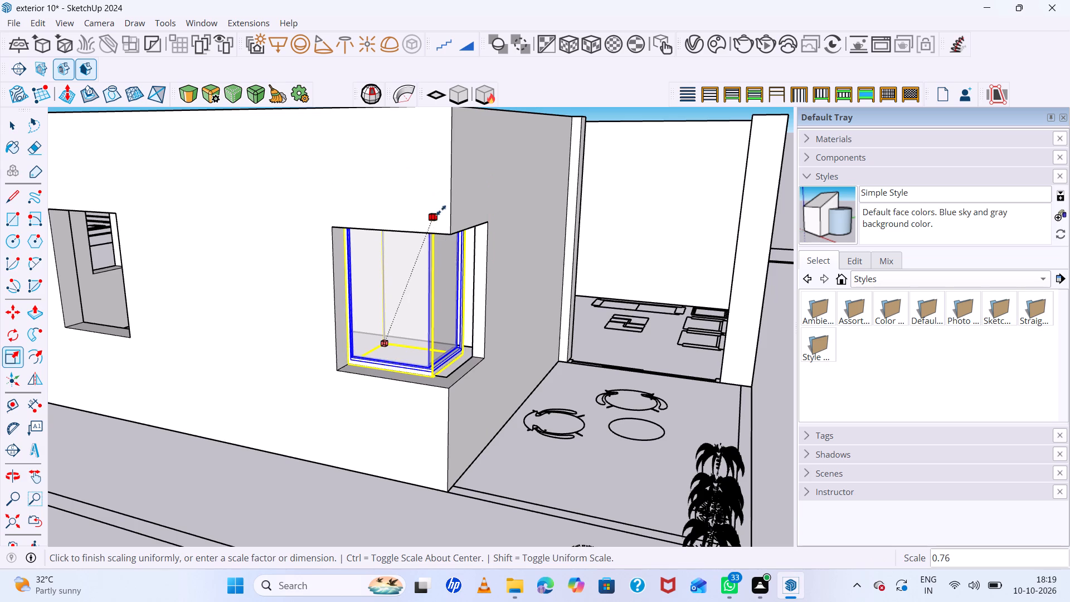
key(space)
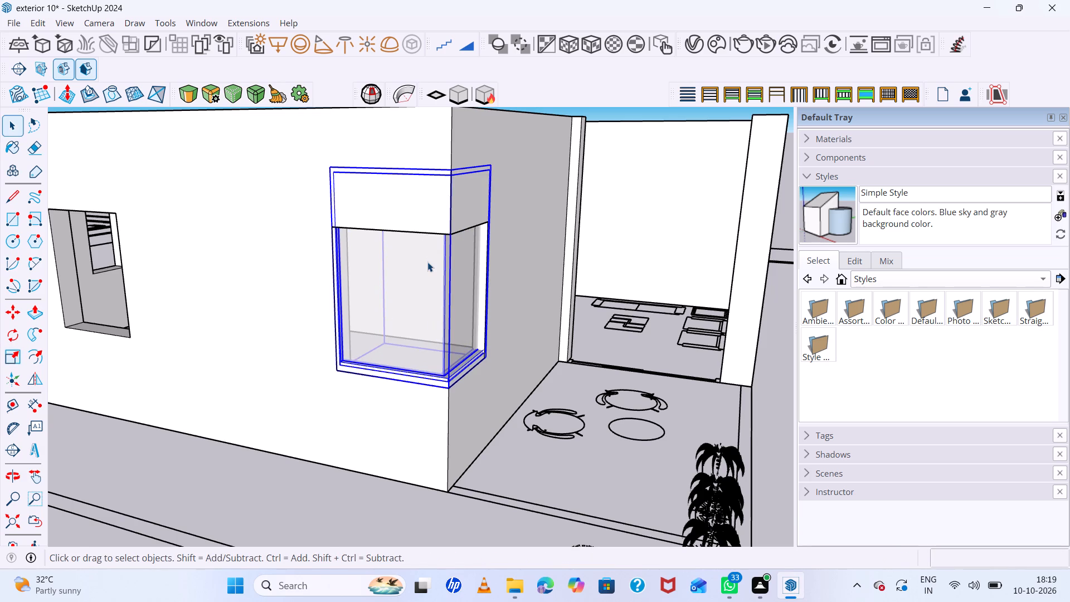
key(s)
click(388, 169)
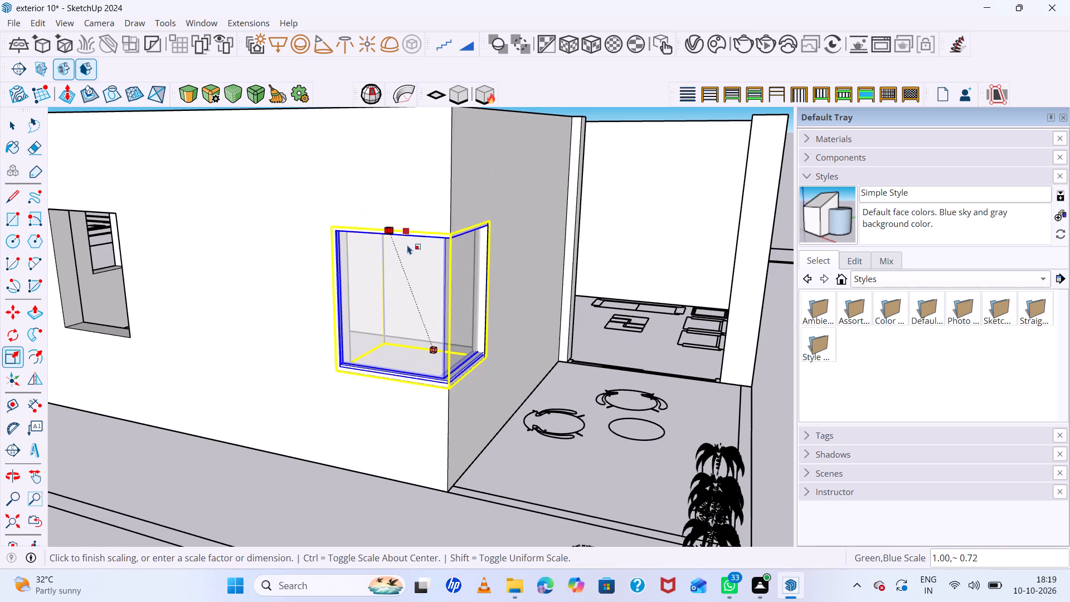
click(401, 233)
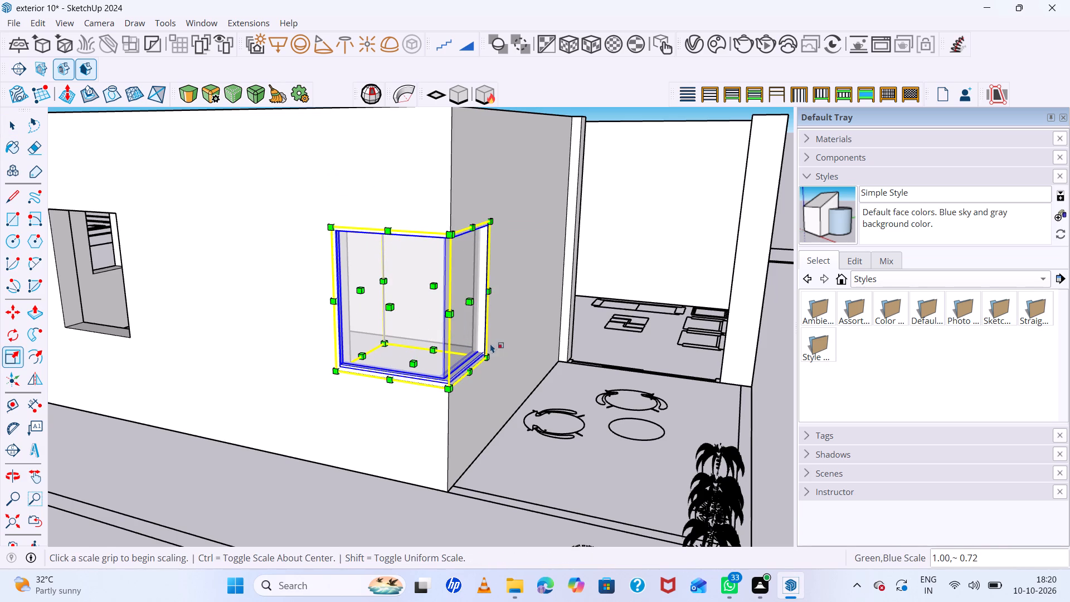
key(space)
double_click(524, 399)
Examine how the corner window fits in its opening from several sides.
scroll(428, 271, up, 7)
scroll(429, 262, down, 7)
middle_drag(498, 294, 359, 265)
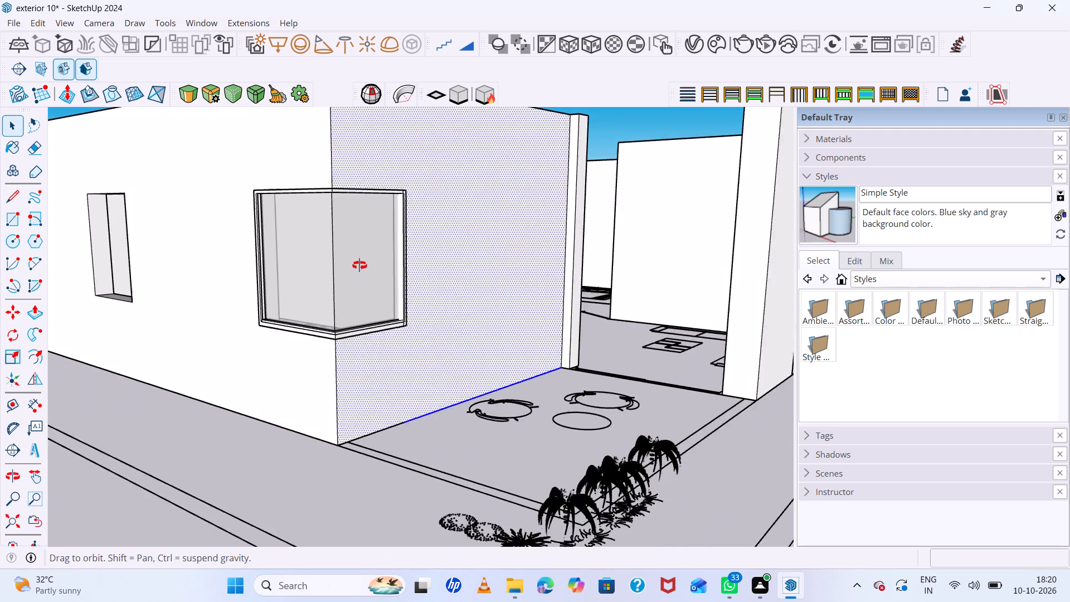
middle_drag(359, 265, 338, 265)
scroll(338, 265, up, 1)
scroll(341, 262, down, 20)
scroll(341, 262, down, 3)
middle_drag(337, 278, 368, 281)
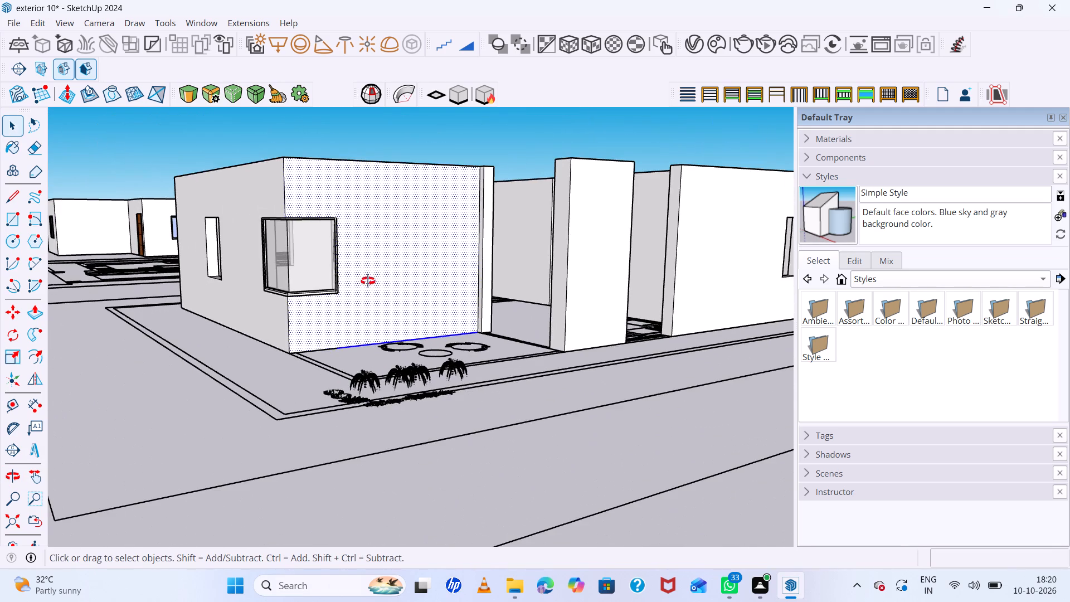
middle_drag(368, 281, 498, 284)
Examine the wall model's remaining window openings and the two-pane windows in the neighbouring finished house.
scroll(391, 258, down, 7)
middle_drag(396, 269, 553, 319)
scroll(396, 269, down, 1)
scroll(454, 295, down, 5)
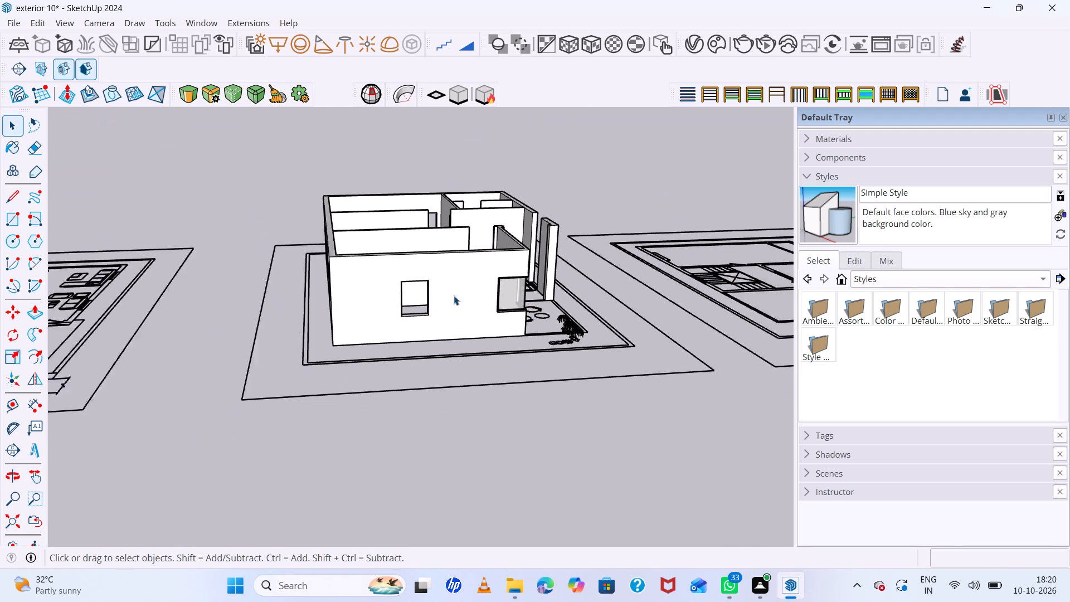
scroll(454, 295, down, 1)
scroll(454, 295, up, 7)
middle_drag(362, 283, 522, 276)
scroll(401, 262, down, 17)
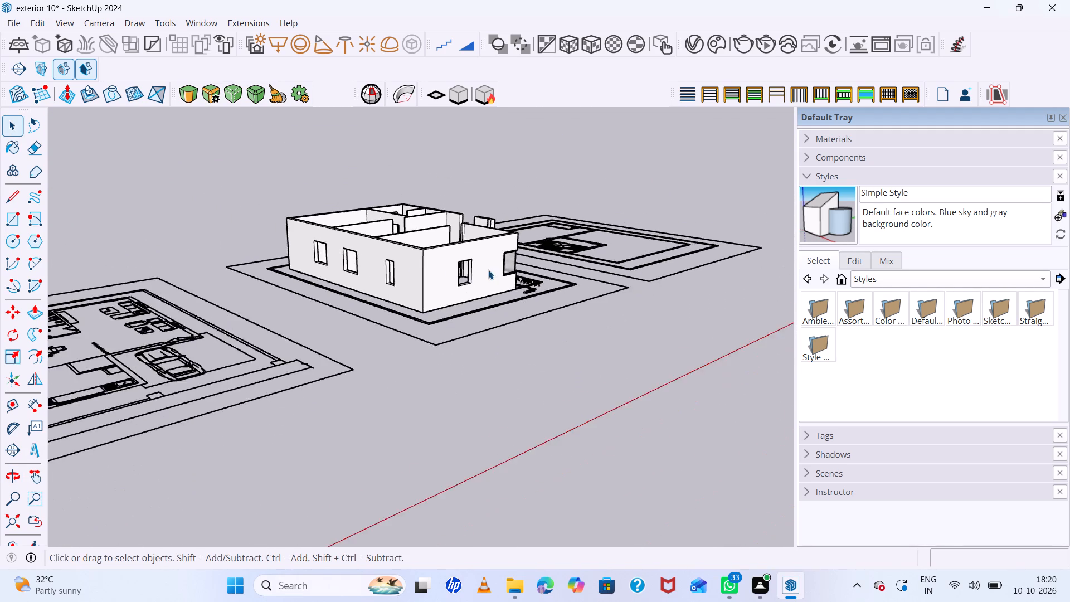
scroll(488, 270, down, 13)
scroll(236, 314, up, 17)
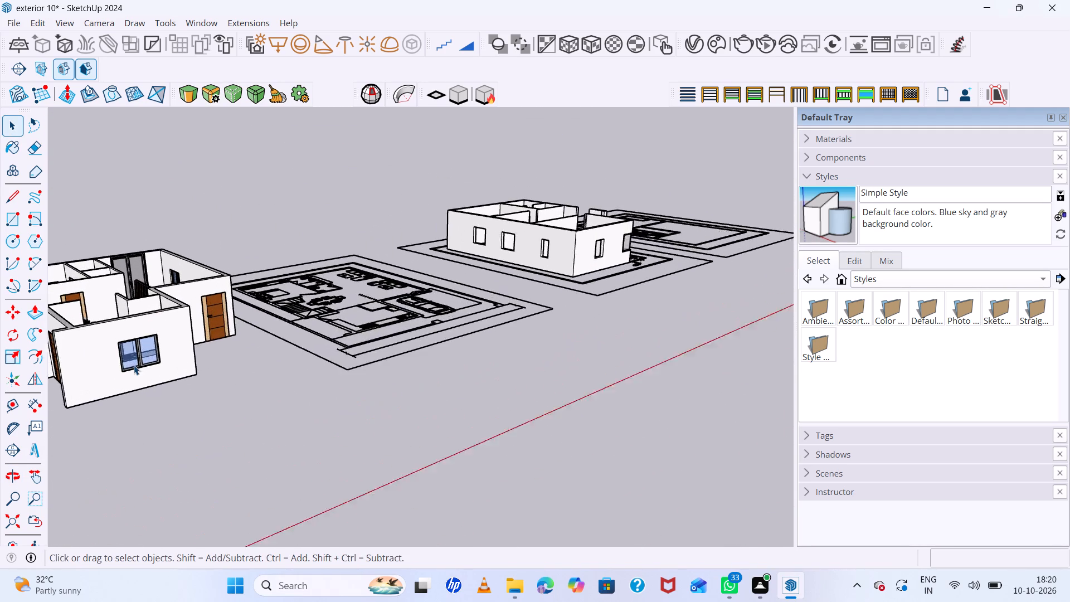
middle_drag(134, 365, 390, 312)
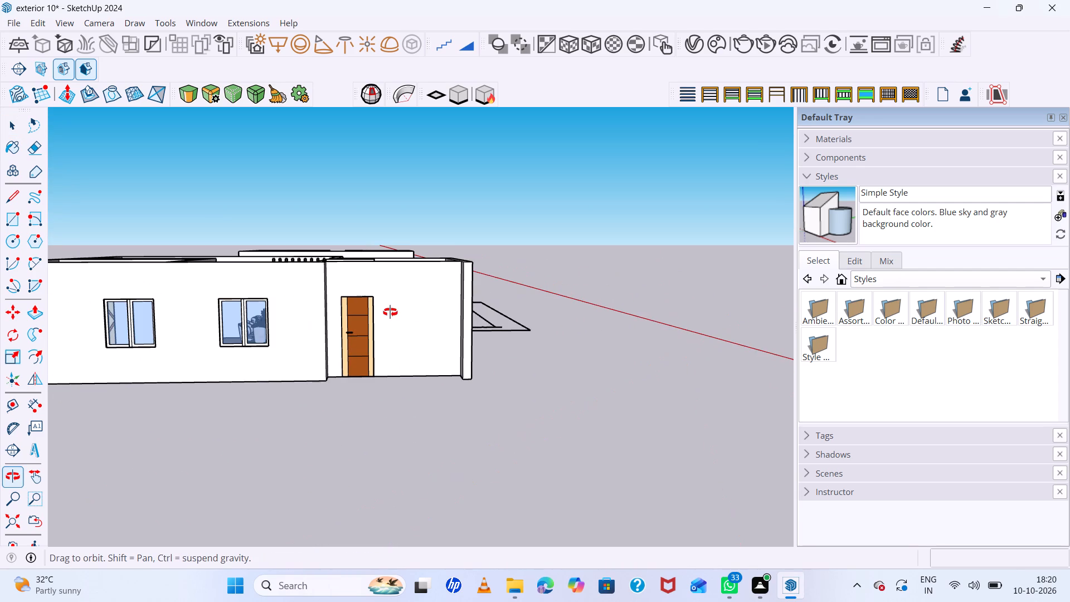
middle_drag(390, 312, 381, 315)
middle_click(287, 337)
middle_drag(285, 337, 236, 347)
middle_drag(226, 347, 169, 351)
middle_drag(142, 353, 115, 355)
scroll(412, 327, up, 2)
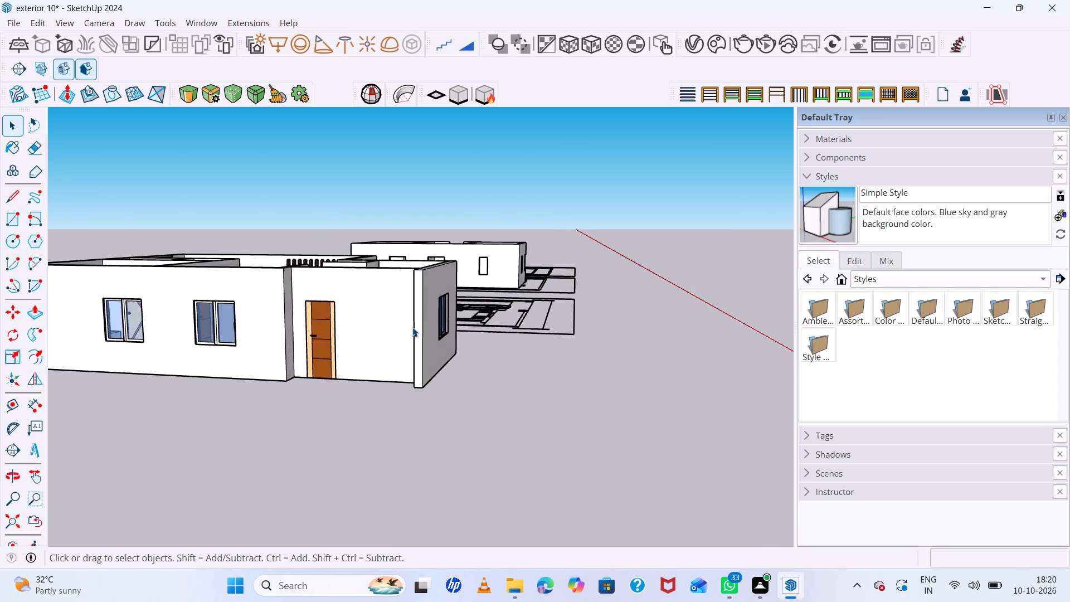
scroll(412, 327, up, 4)
scroll(415, 311, down, 6)
middle_drag(411, 304, 226, 312)
scroll(643, 269, up, 5)
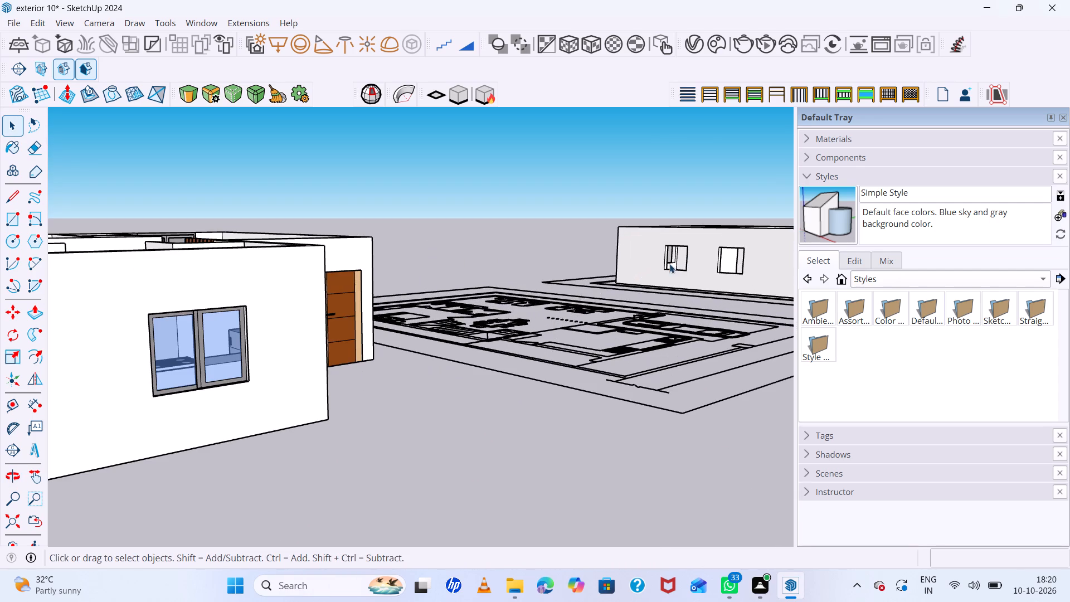
scroll(457, 359, down, 7)
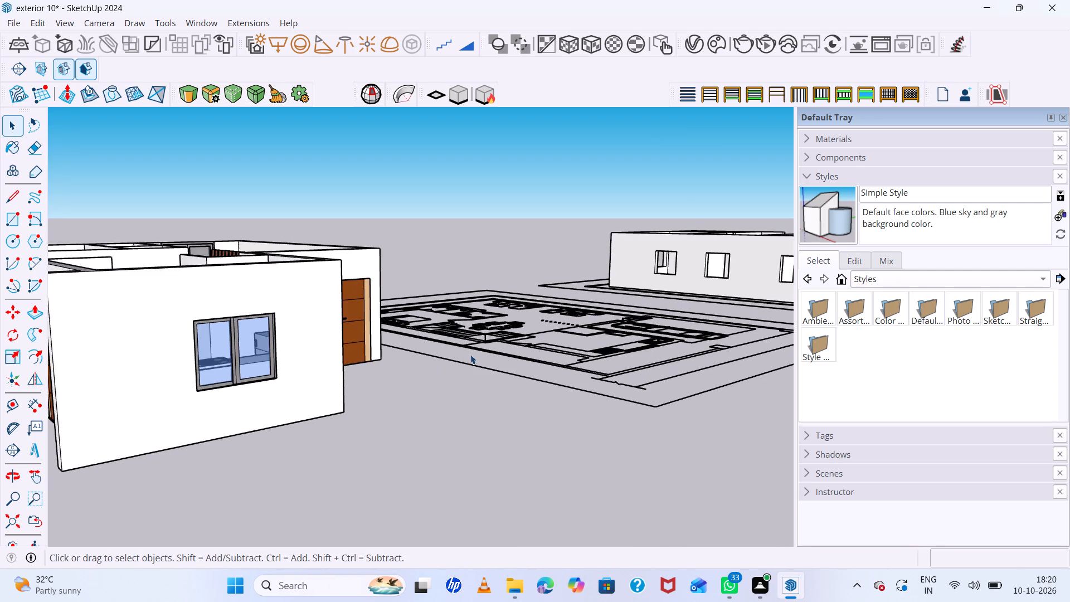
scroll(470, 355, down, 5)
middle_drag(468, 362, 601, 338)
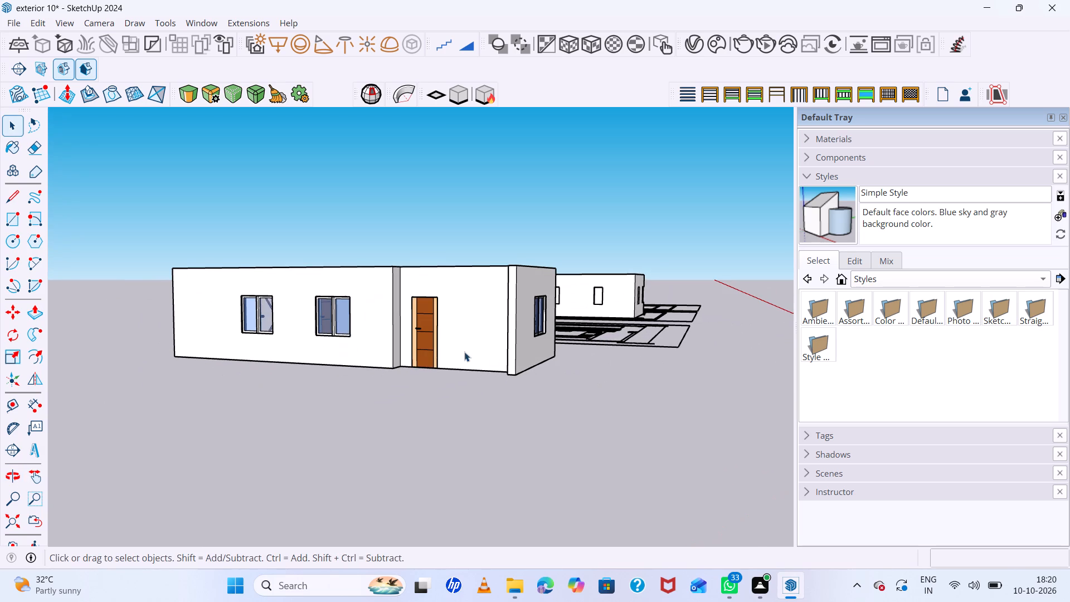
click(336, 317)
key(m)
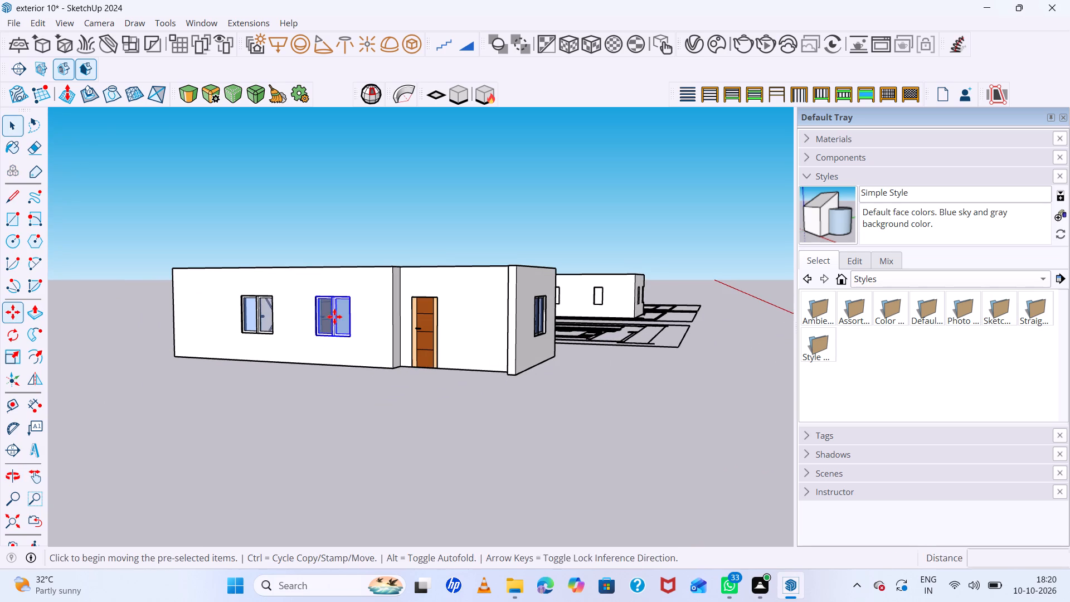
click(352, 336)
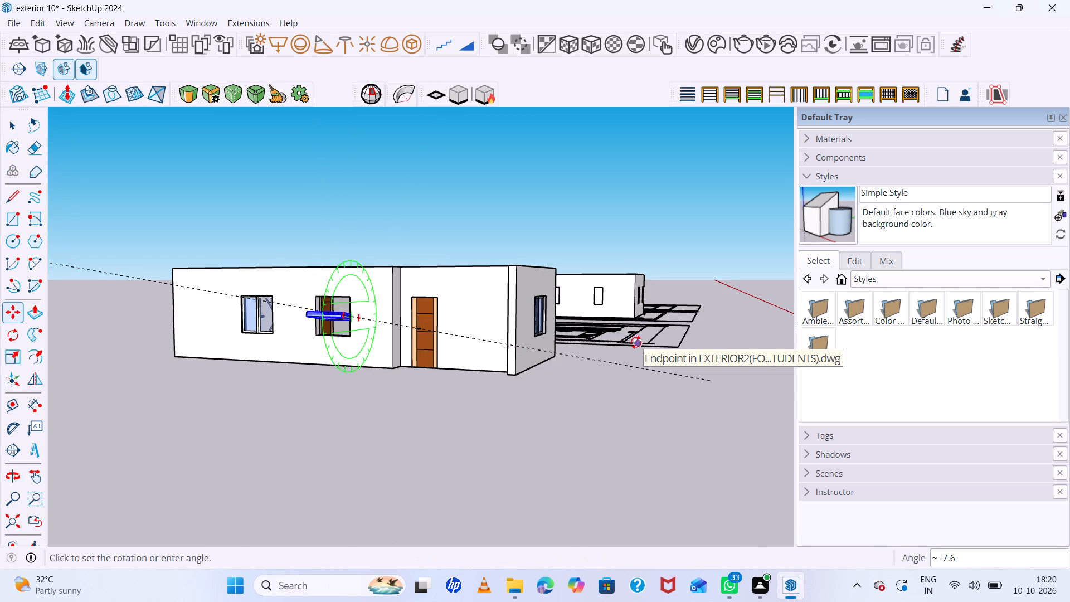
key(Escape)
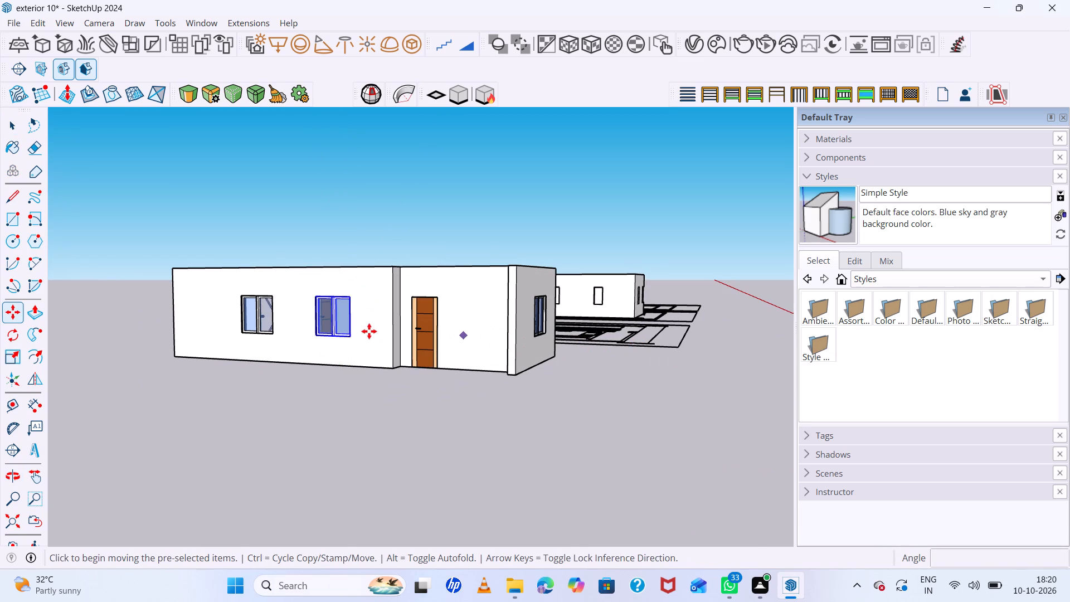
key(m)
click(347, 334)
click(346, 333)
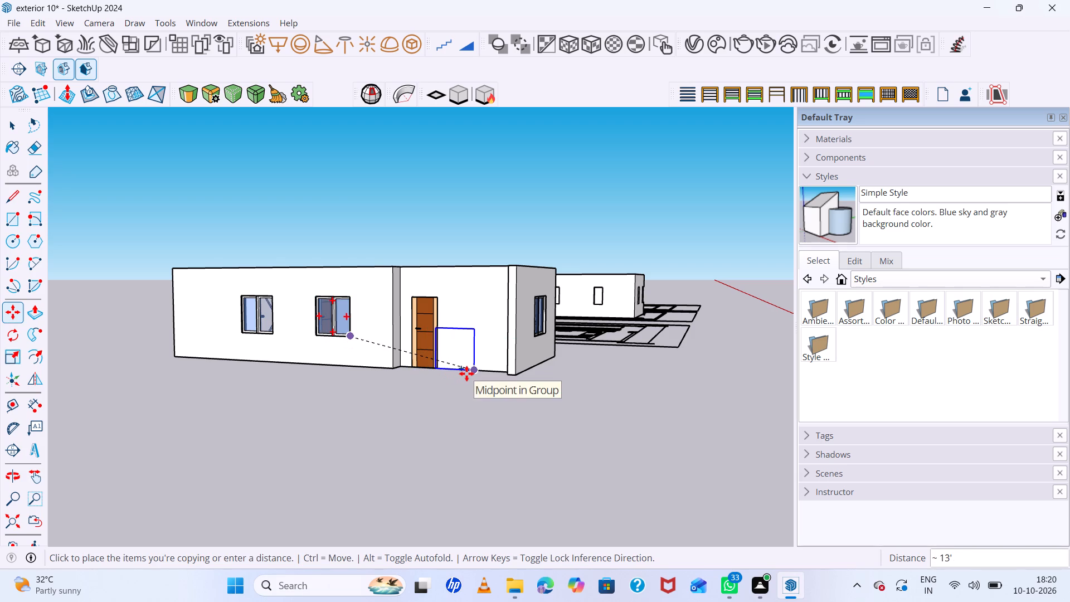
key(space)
Copy the finished house's two-pane window beside the wooden door into the middle opening of the wall model's three-opening wall, matching lower corners.
scroll(360, 317, up, 20)
middle_drag(344, 332, 418, 343)
scroll(392, 356, up, 13)
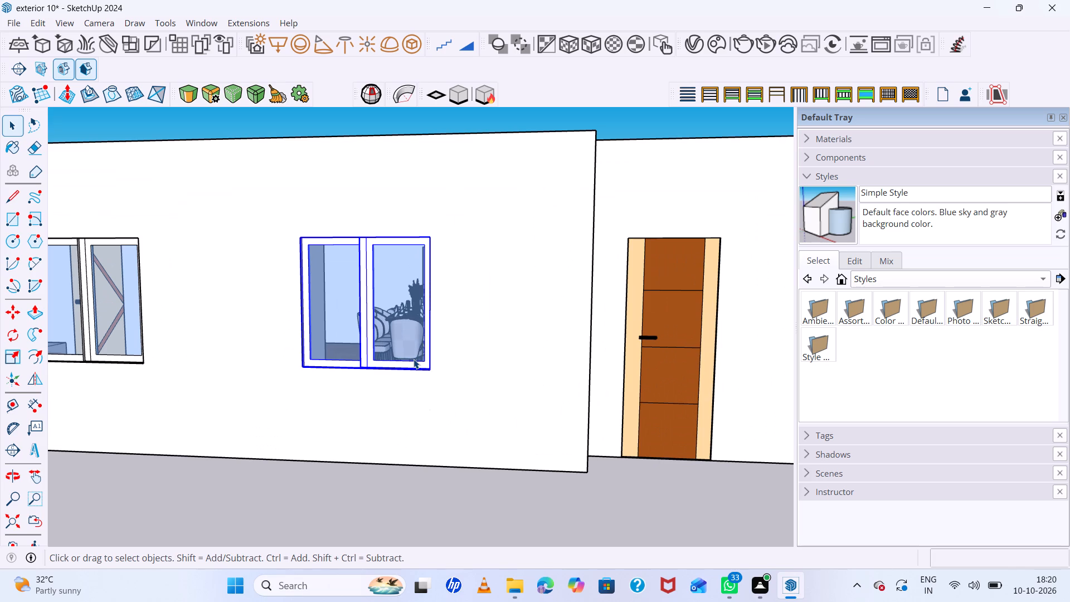
key(m)
scroll(429, 371, up, 12)
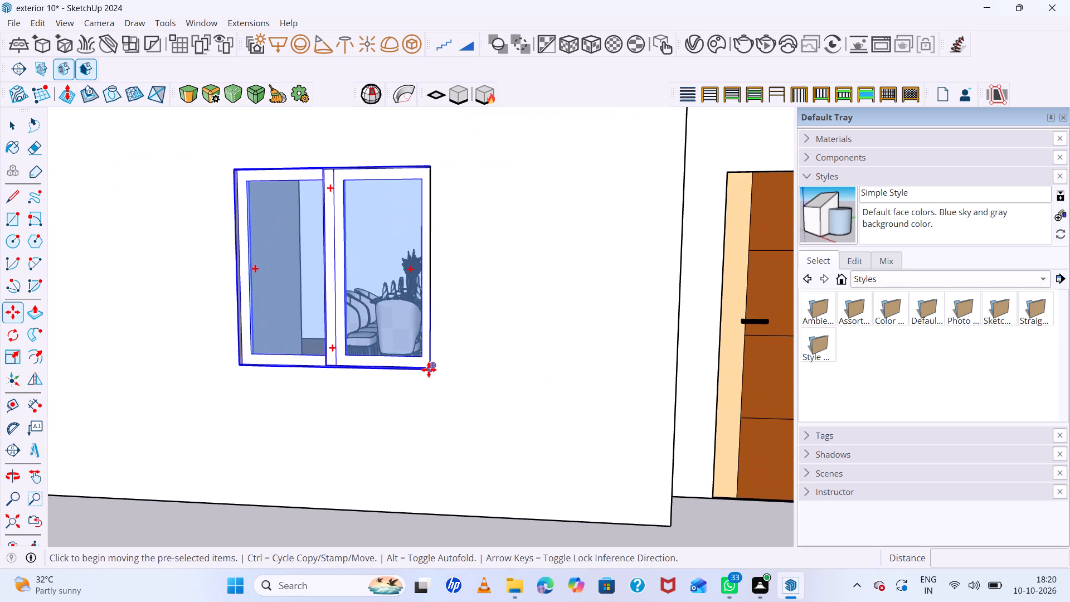
click(429, 370)
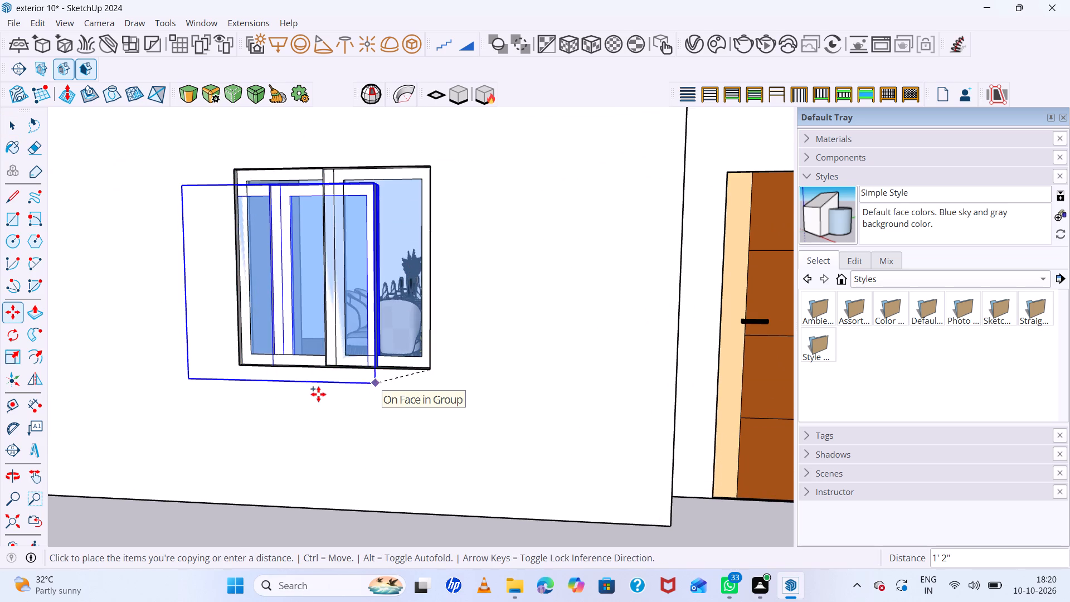
scroll(209, 443, down, 4)
scroll(256, 409, down, 5)
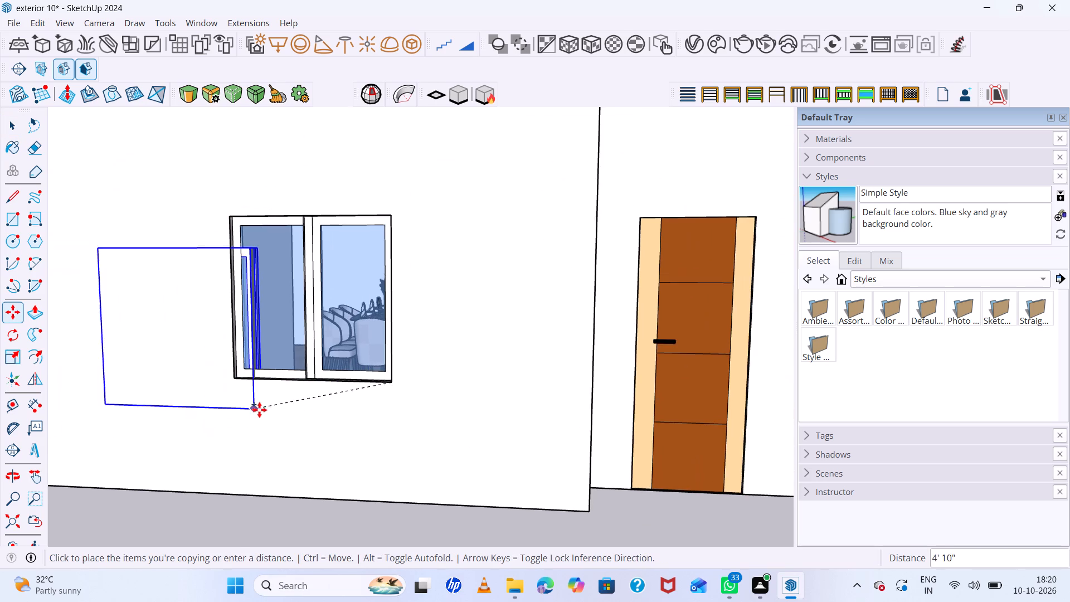
scroll(259, 410, down, 9)
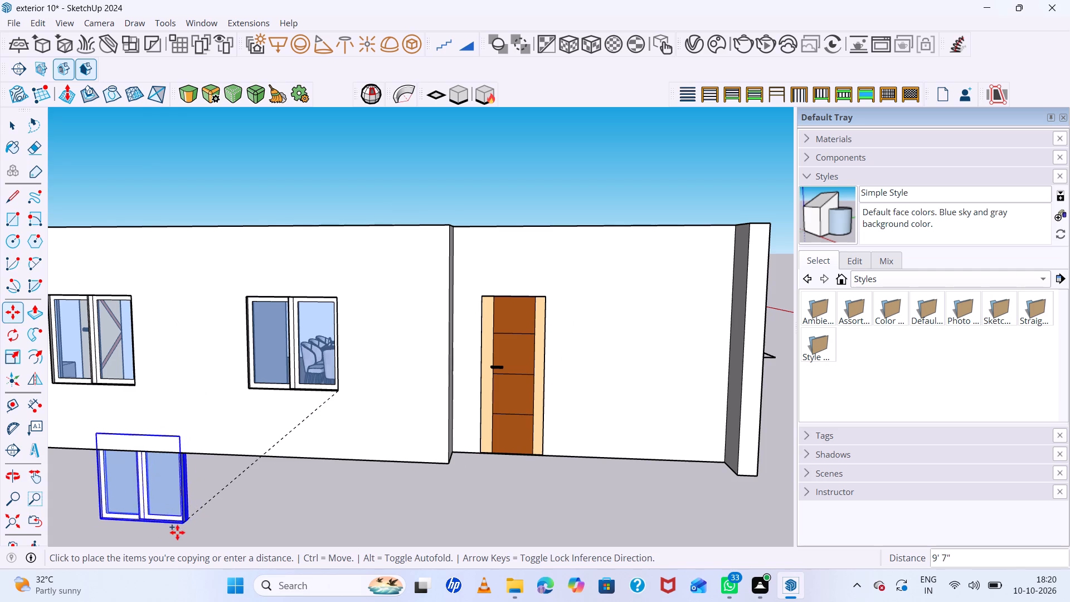
scroll(194, 503, down, 6)
scroll(262, 465, down, 14)
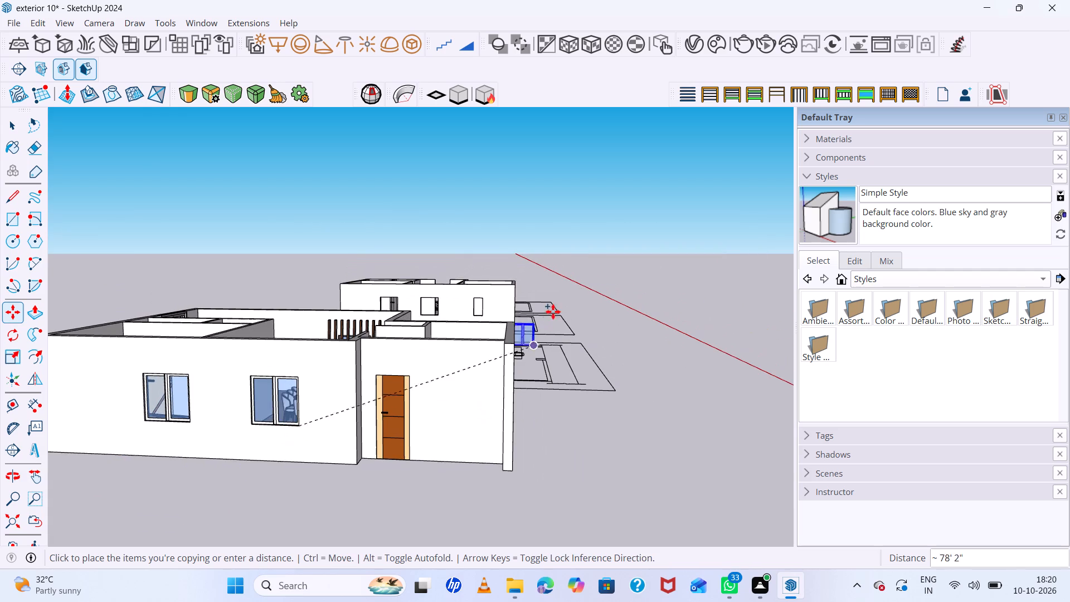
scroll(602, 322, up, 5)
middle_drag(602, 322, 578, 360)
scroll(389, 324, up, 10)
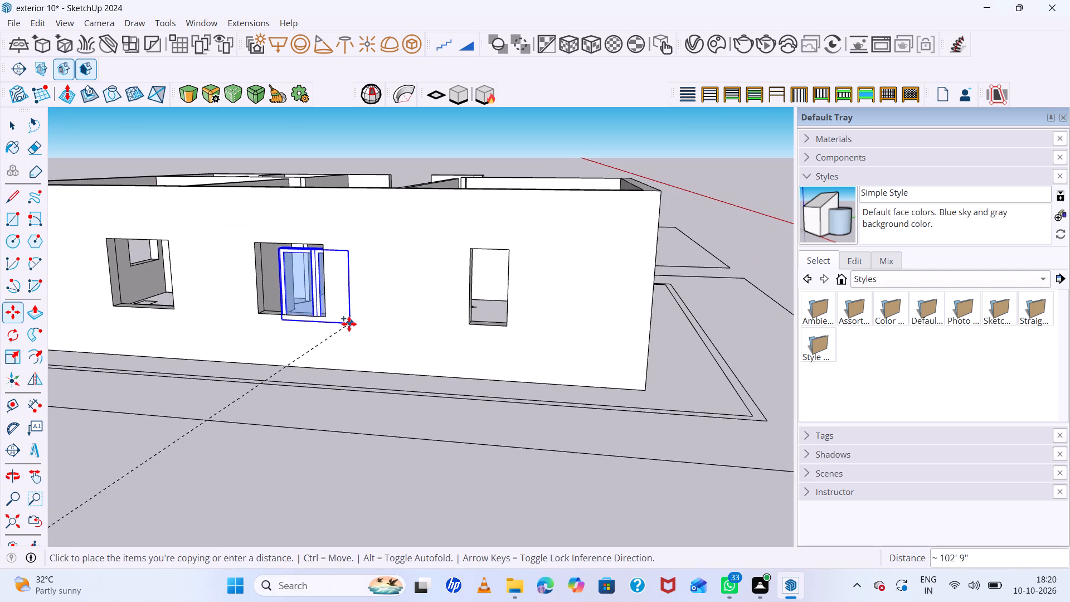
click(325, 317)
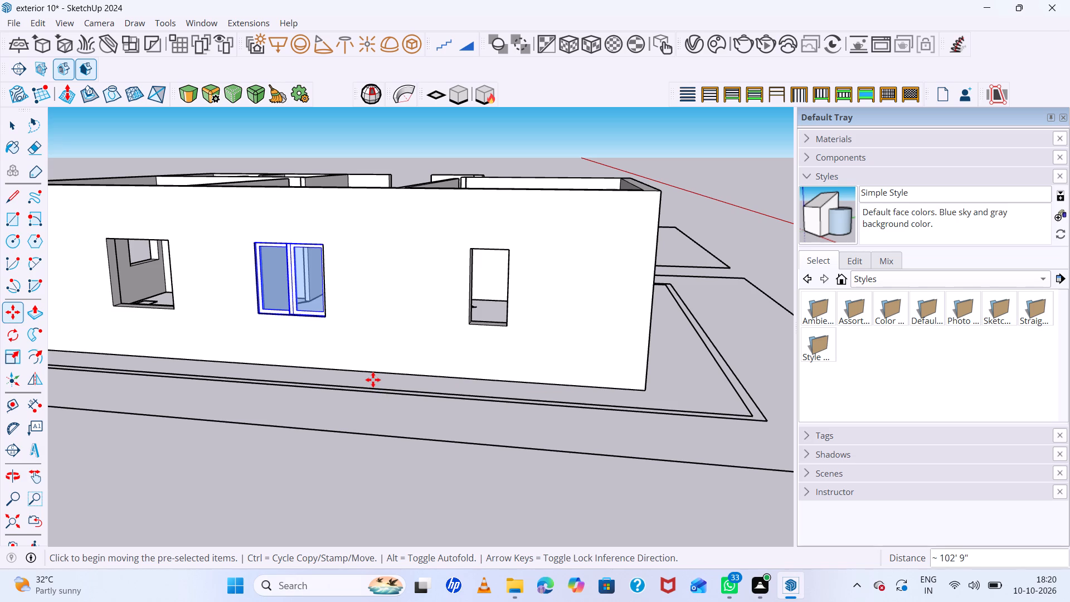
Copy the newly placed two-pane window into the neighbouring wide opening of the same wall, aligning it to the opening's lower corner.
click(325, 314)
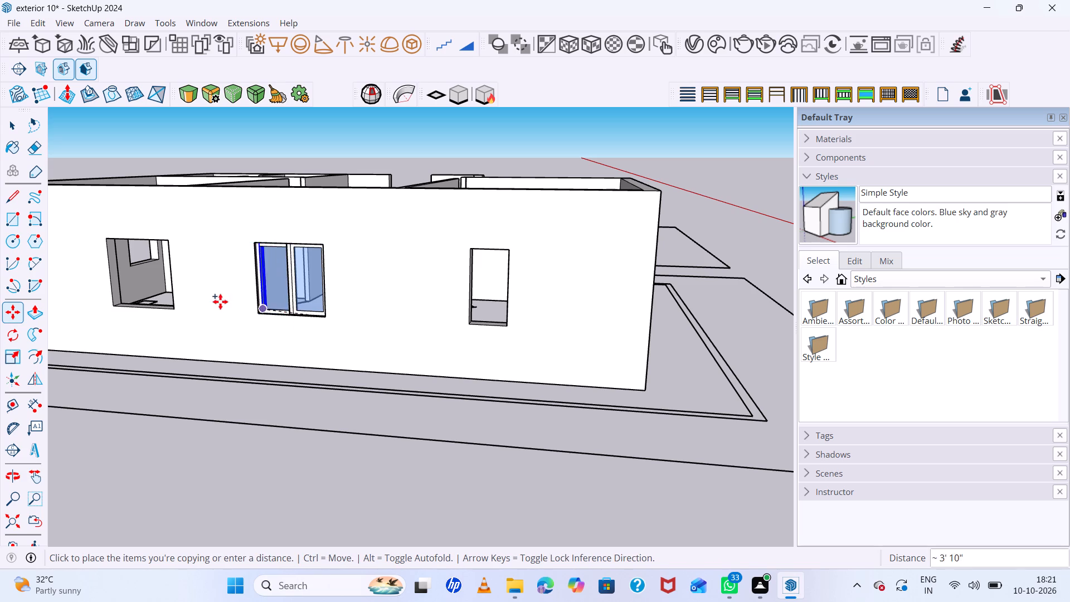
click(175, 305)
scroll(343, 305, down, 5)
middle_drag(360, 317, 632, 307)
middle_drag(427, 329, 538, 316)
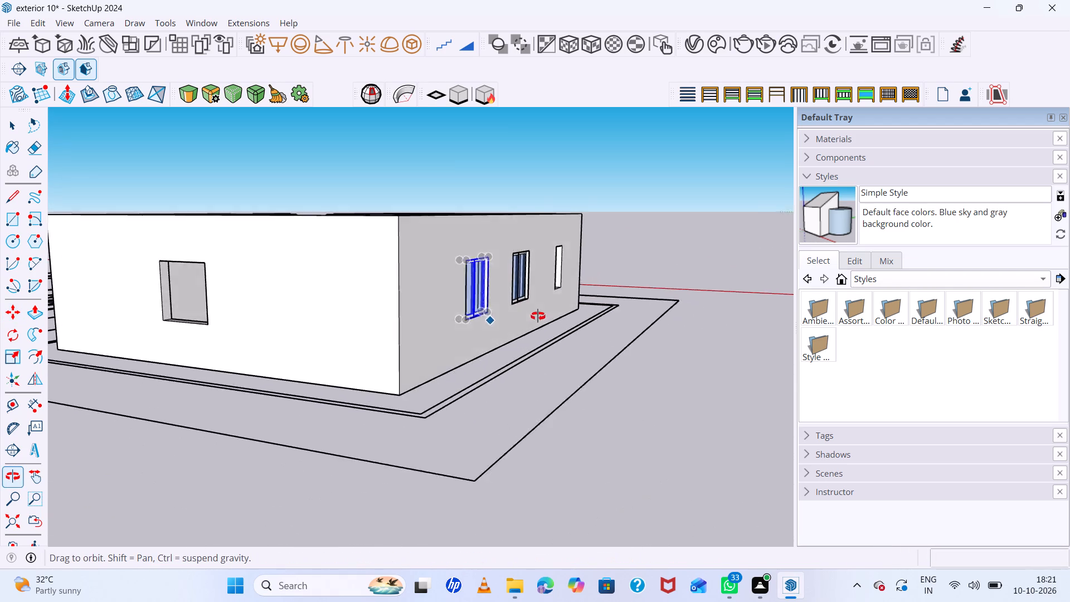
middle_drag(538, 316, 556, 314)
scroll(499, 274, down, 20)
scroll(499, 274, down, 10)
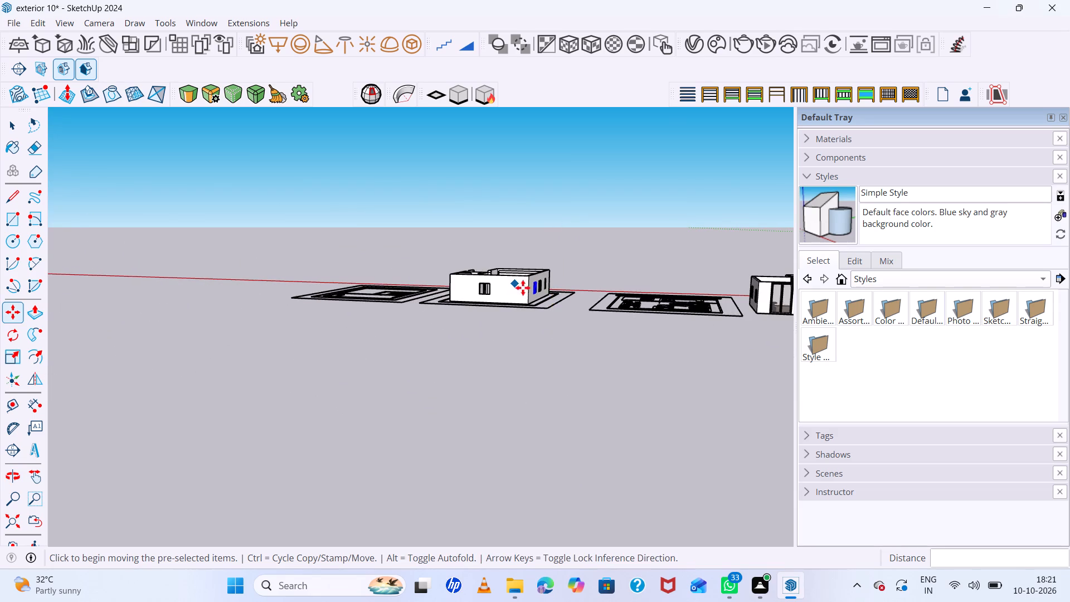
scroll(718, 284, up, 16)
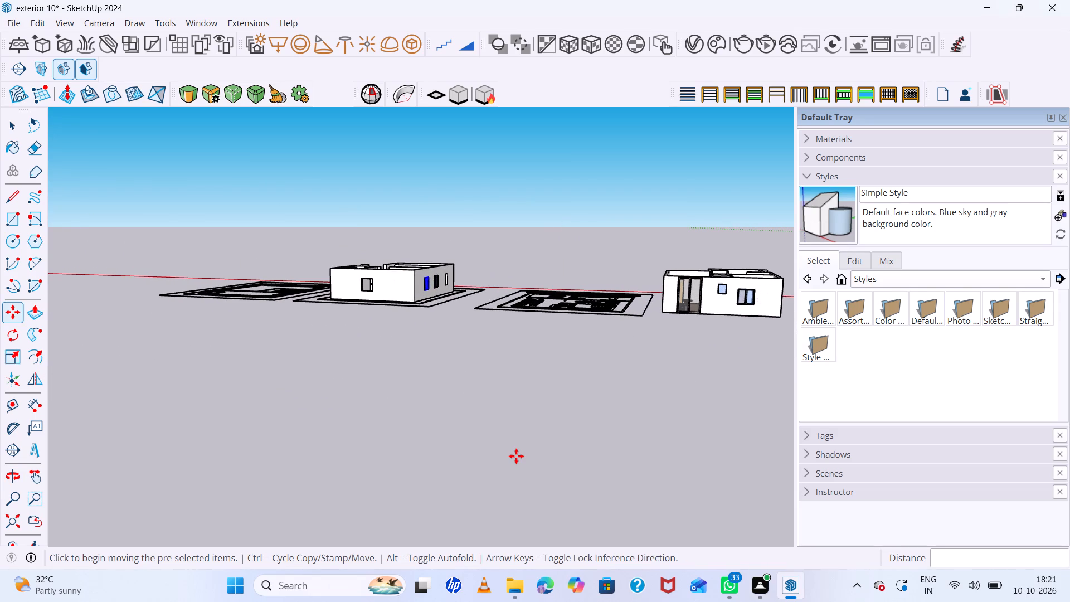
key(space)
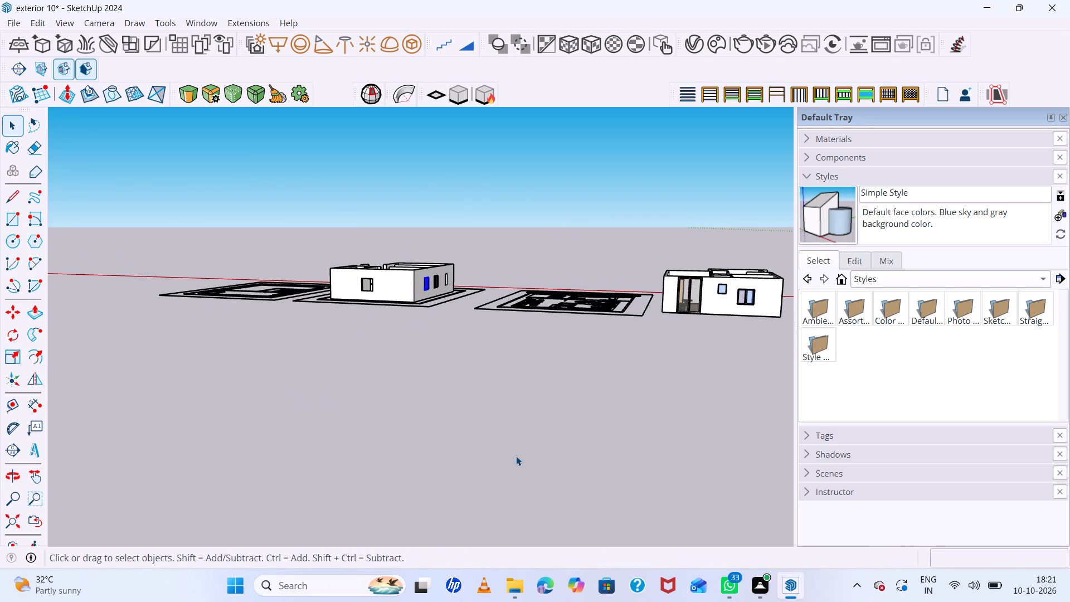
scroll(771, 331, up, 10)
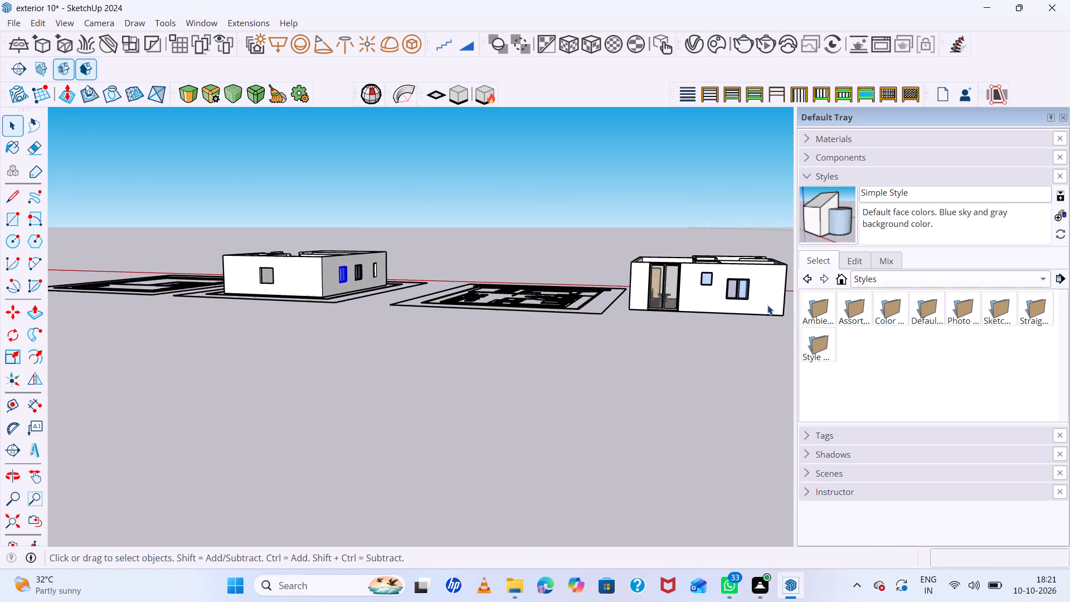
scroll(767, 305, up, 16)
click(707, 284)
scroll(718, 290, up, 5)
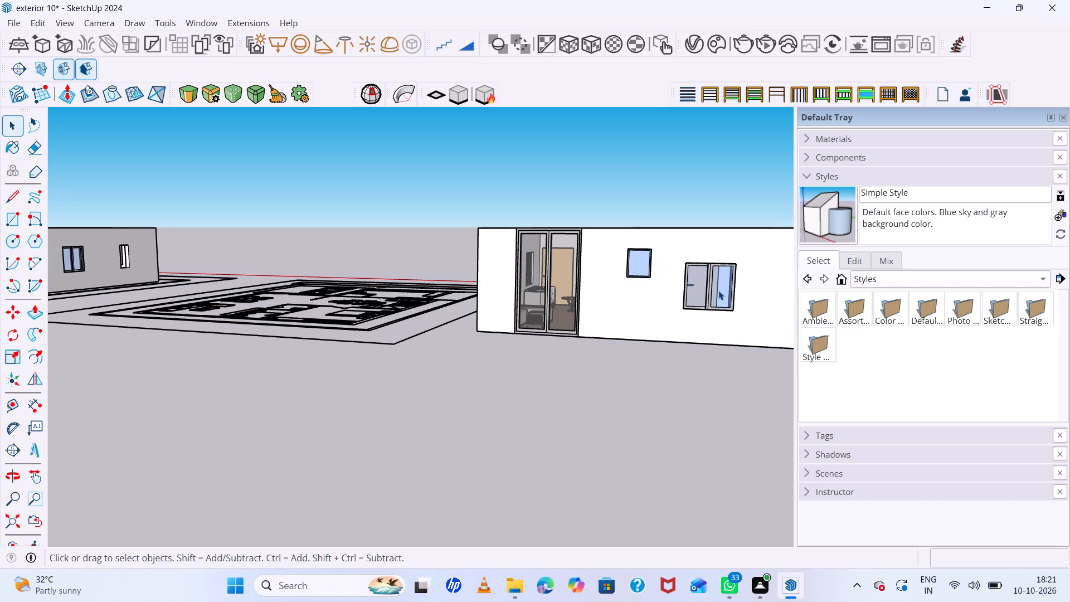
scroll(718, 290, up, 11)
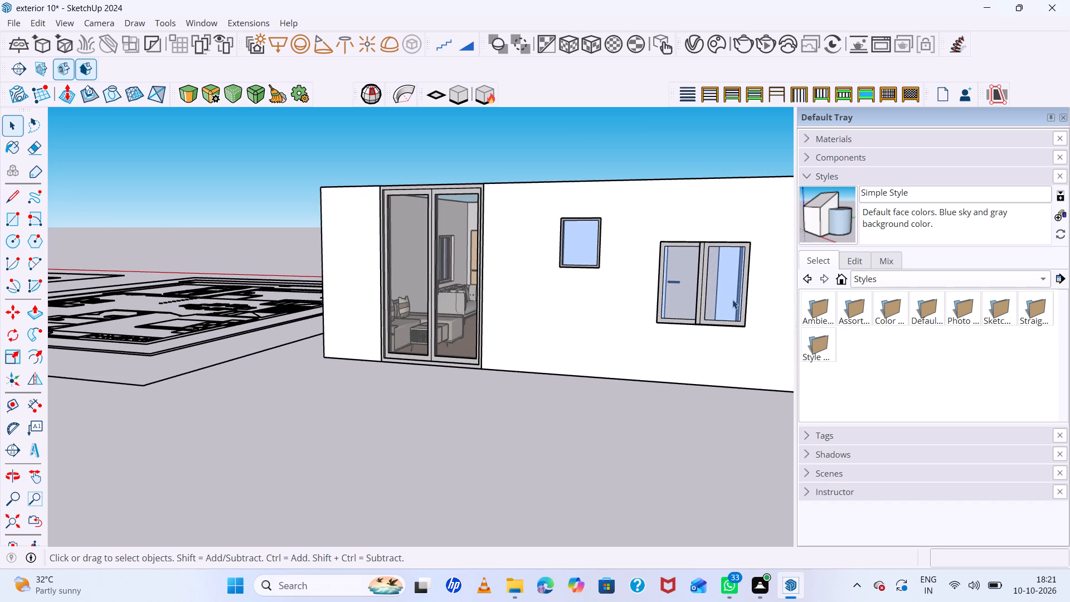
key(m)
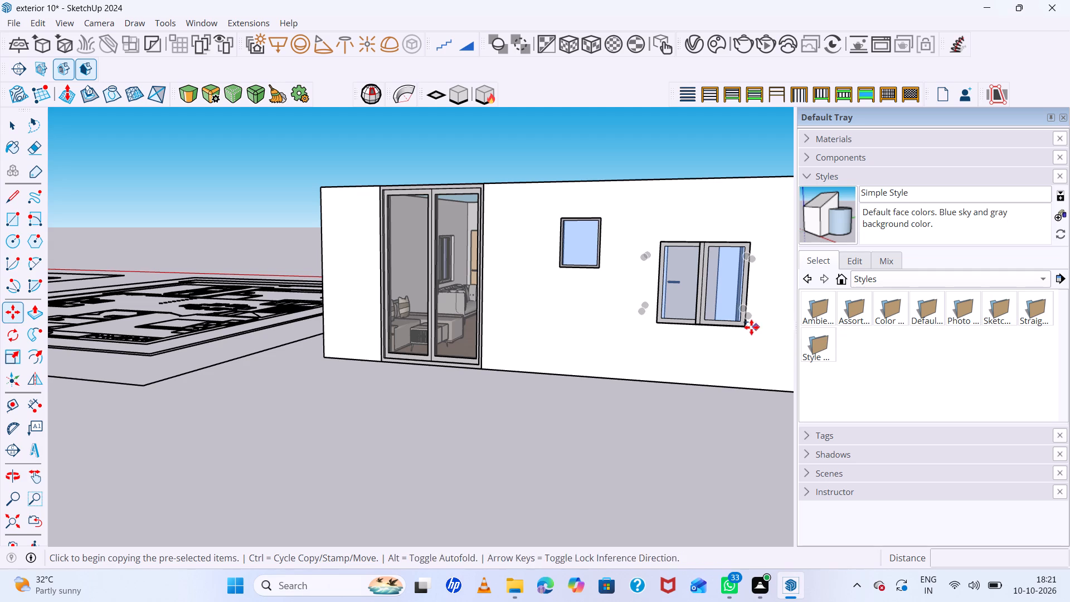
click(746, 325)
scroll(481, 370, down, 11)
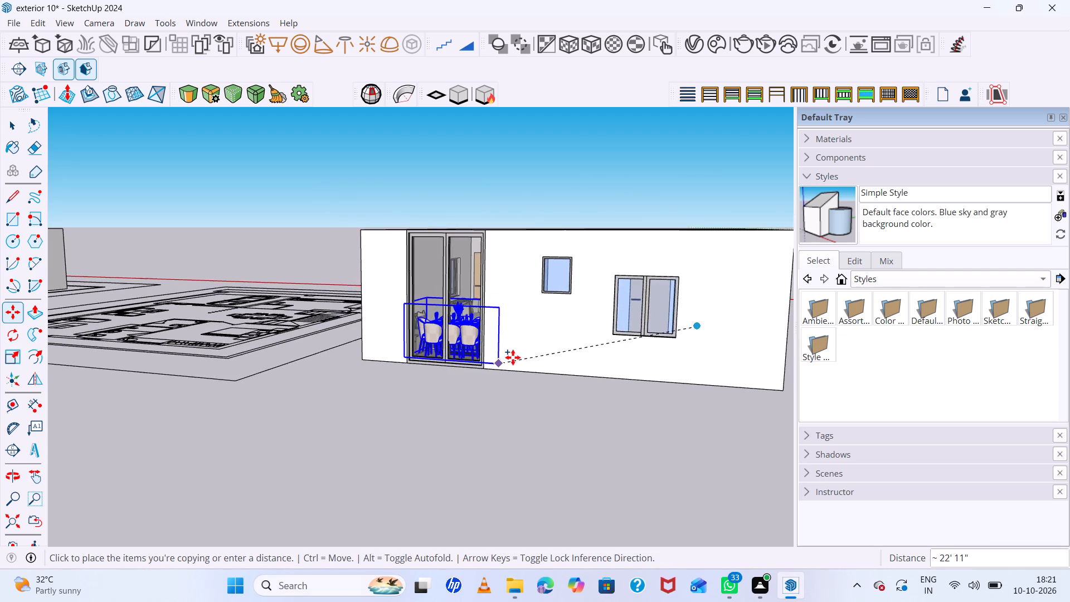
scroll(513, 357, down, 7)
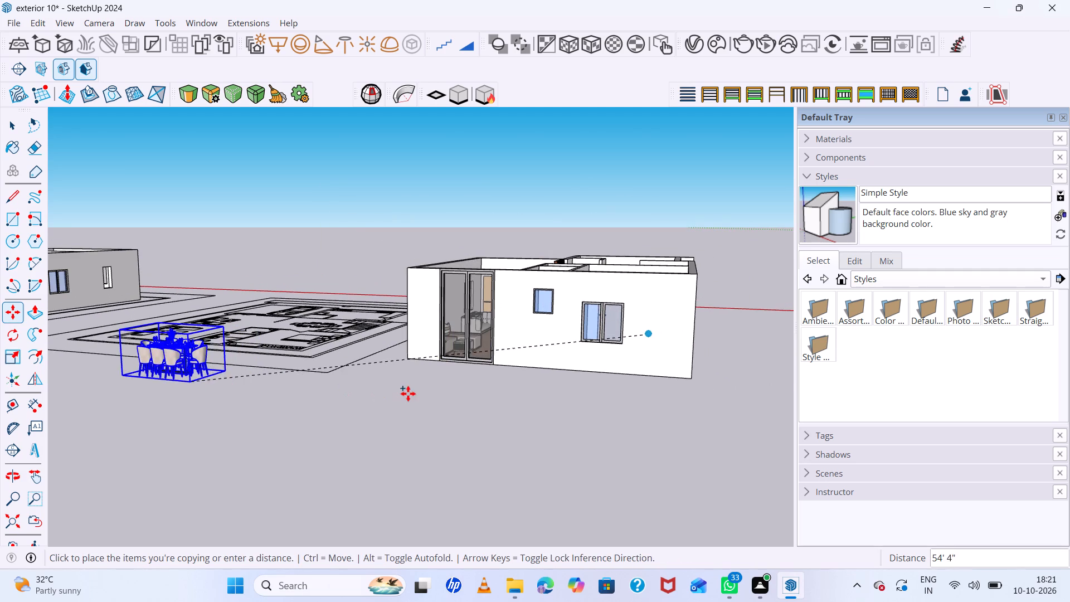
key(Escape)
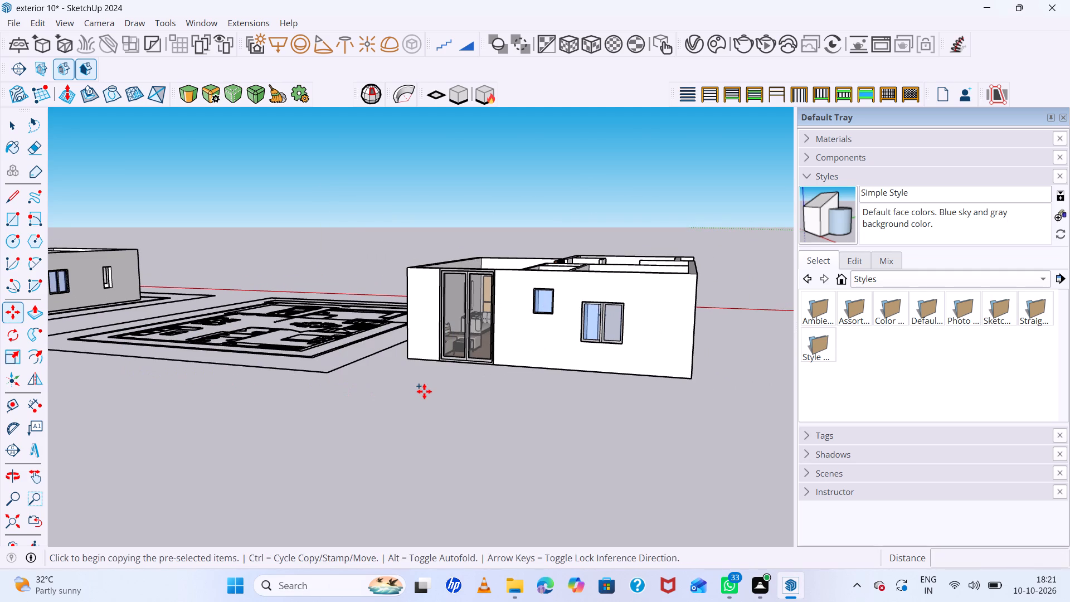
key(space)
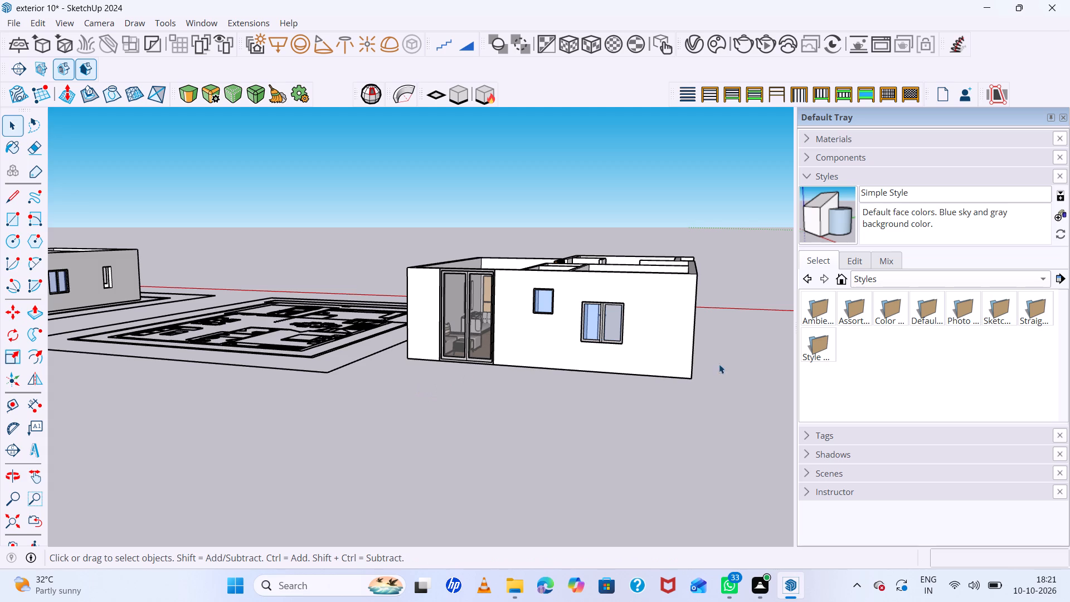
Copy the two-pane window from the finished house's glass-door wall into the single opening of the wall model's end wall.
scroll(616, 312, up, 18)
scroll(613, 319, up, 6)
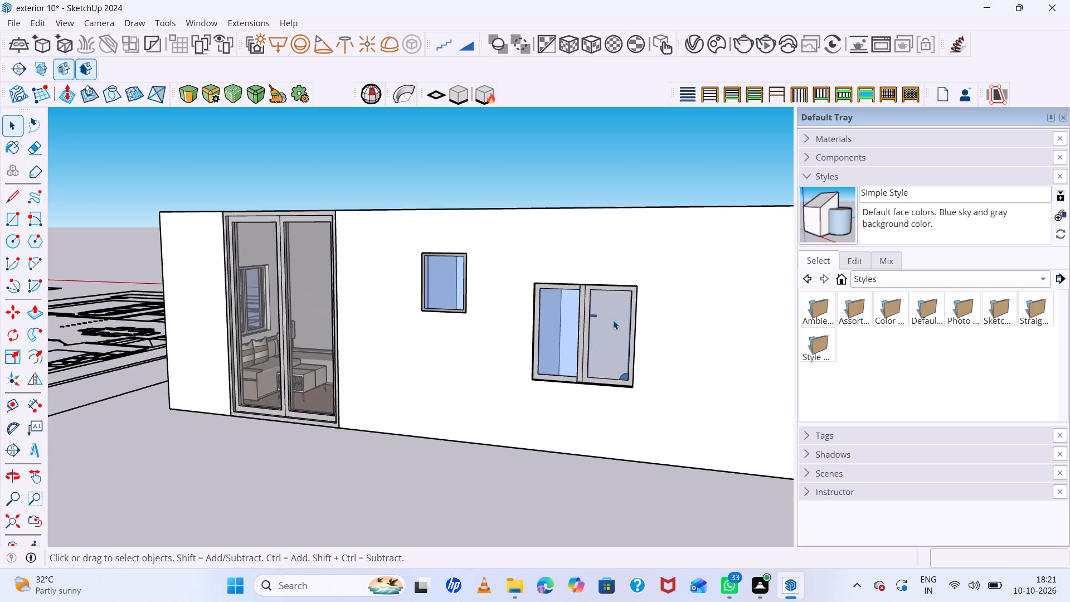
click(613, 320)
key(m)
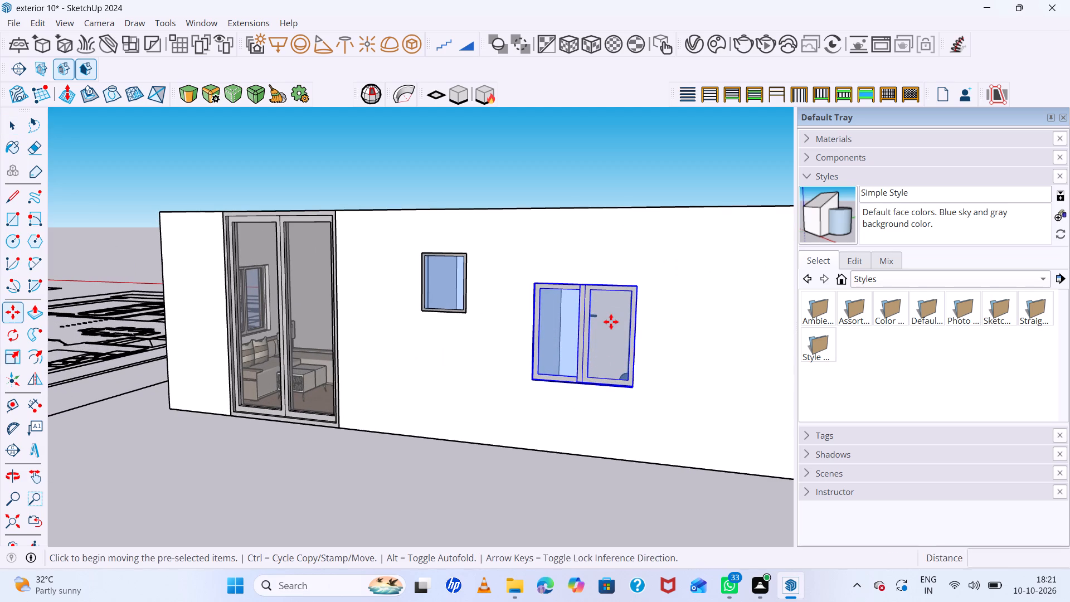
click(631, 385)
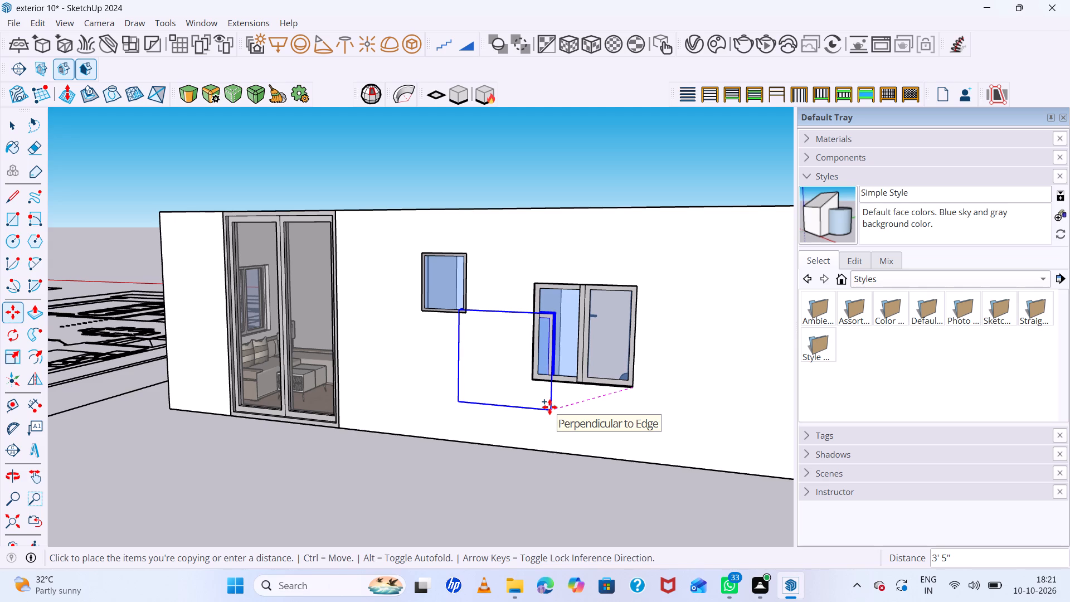
scroll(536, 420, down, 20)
scroll(536, 420, down, 6)
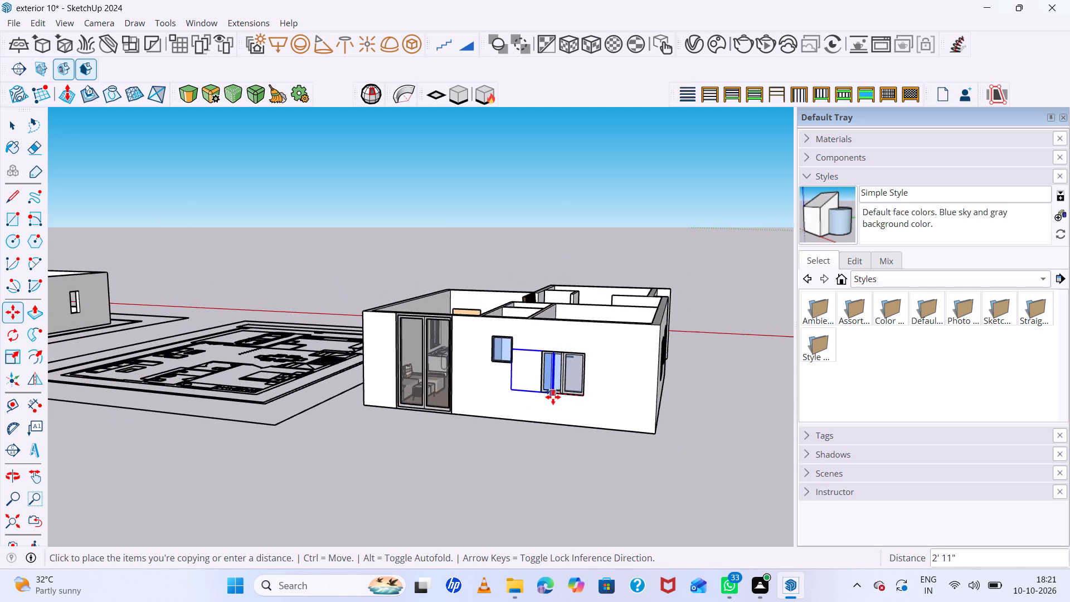
scroll(553, 397, down, 20)
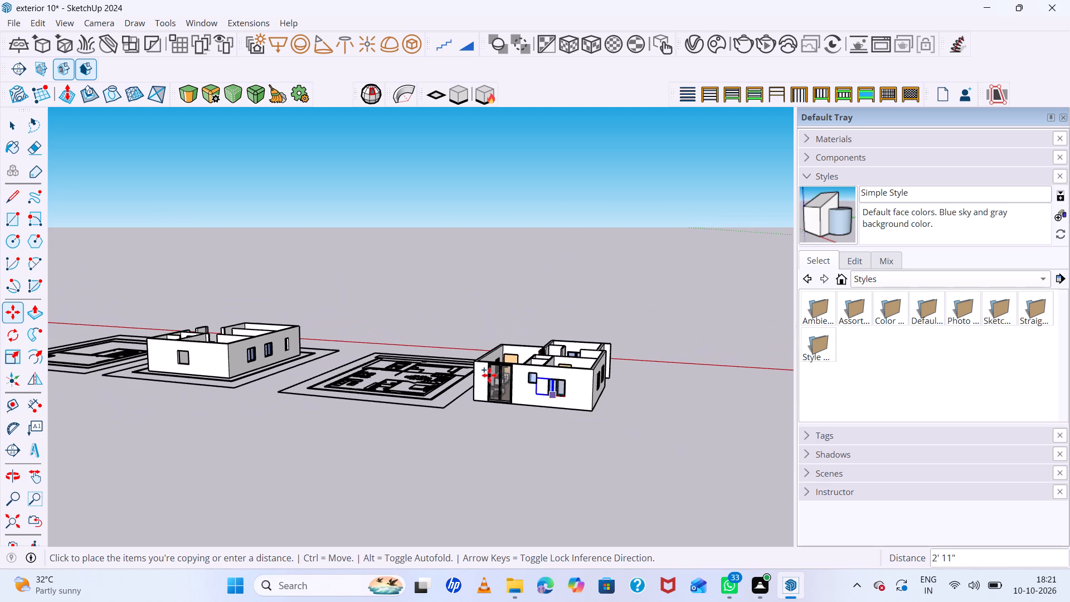
scroll(183, 357, up, 15)
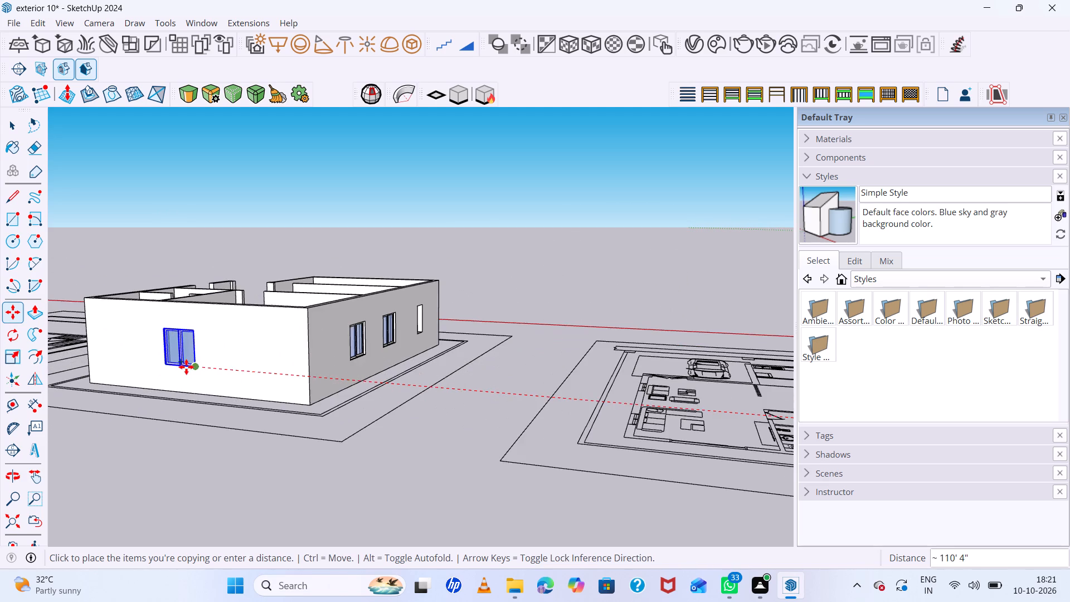
scroll(186, 367, up, 4)
click(197, 367)
scroll(415, 409, down, 9)
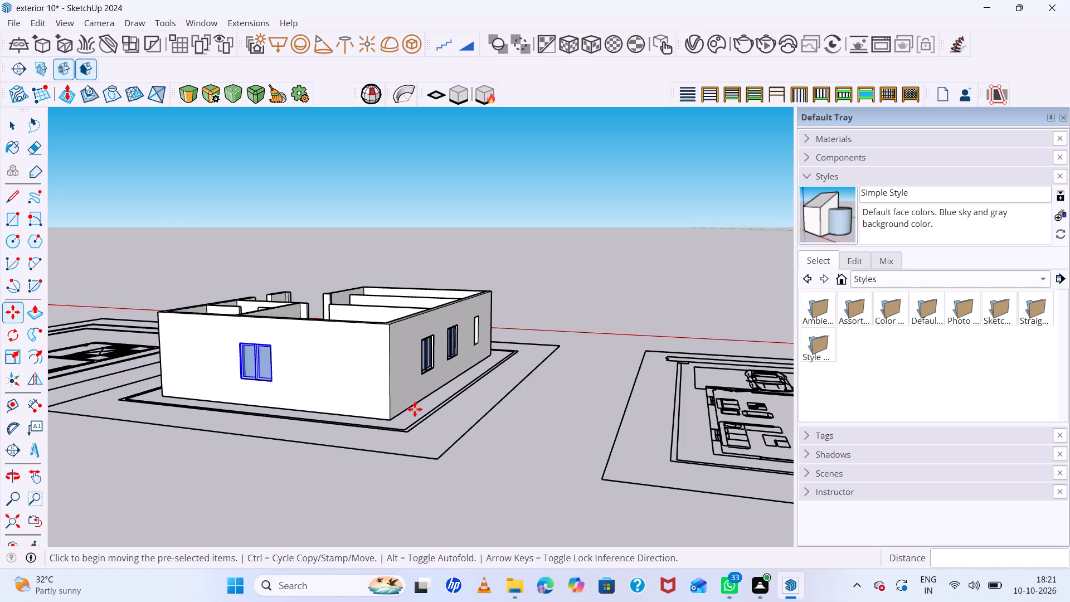
scroll(415, 409, down, 20)
middle_drag(505, 415, 237, 435)
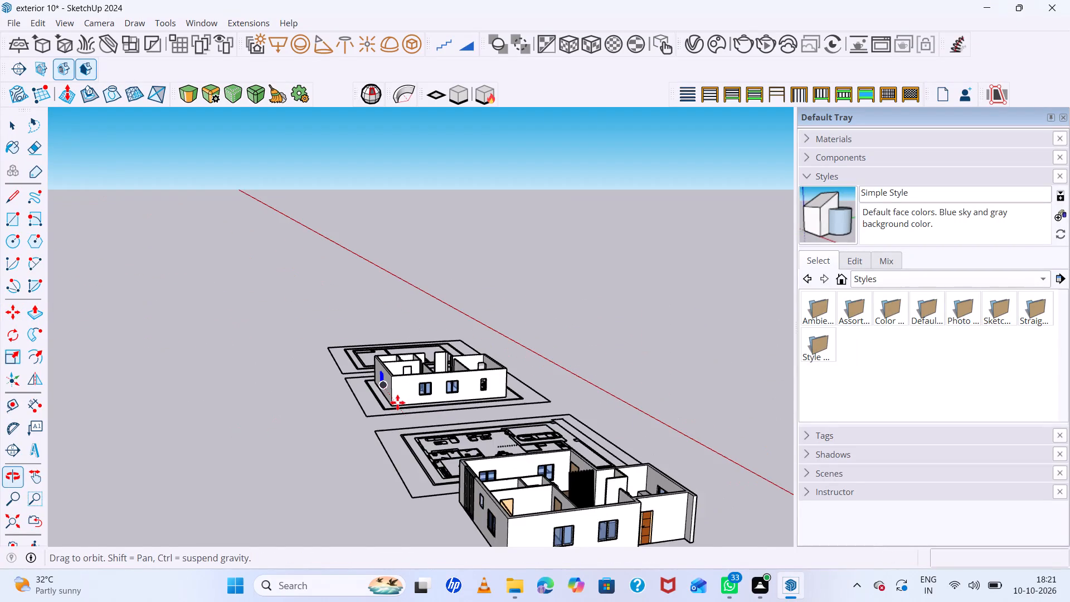
Examine the wall model's remaining empty openings, including the narrow one beside the two-pane windows and the one near the corner window.
scroll(537, 394, up, 20)
scroll(537, 394, up, 12)
middle_drag(552, 396, 460, 399)
scroll(460, 400, down, 20)
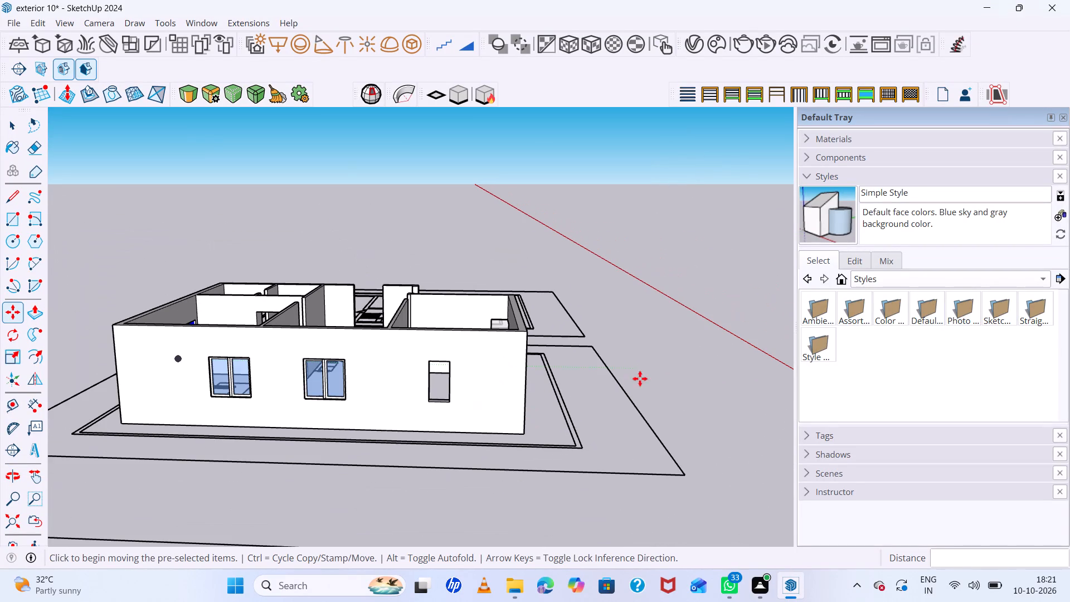
key(space)
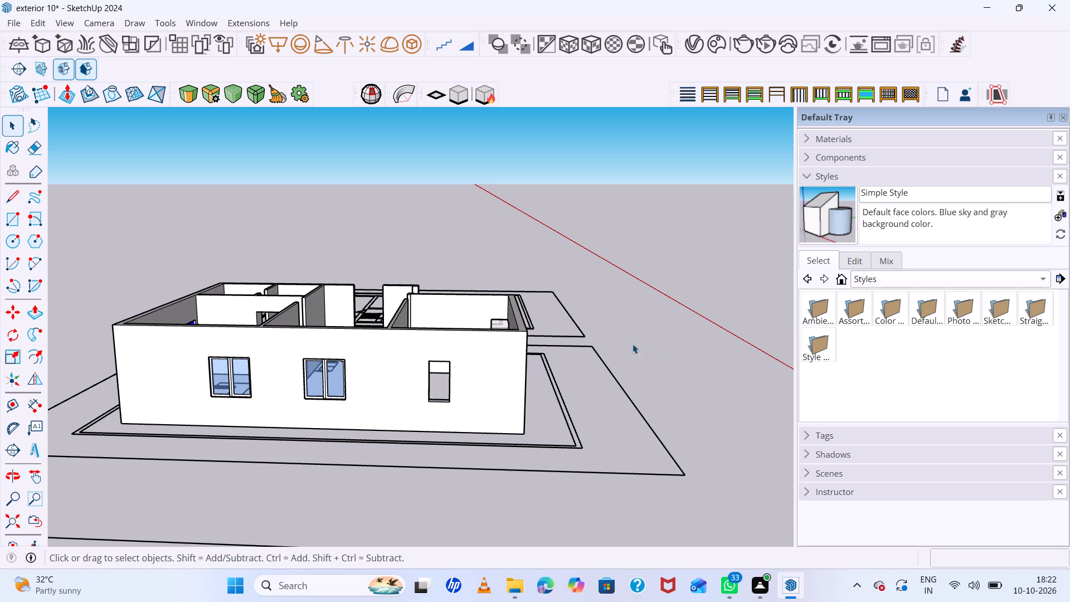
scroll(531, 361, down, 5)
middle_drag(526, 373, 312, 397)
scroll(443, 390, up, 15)
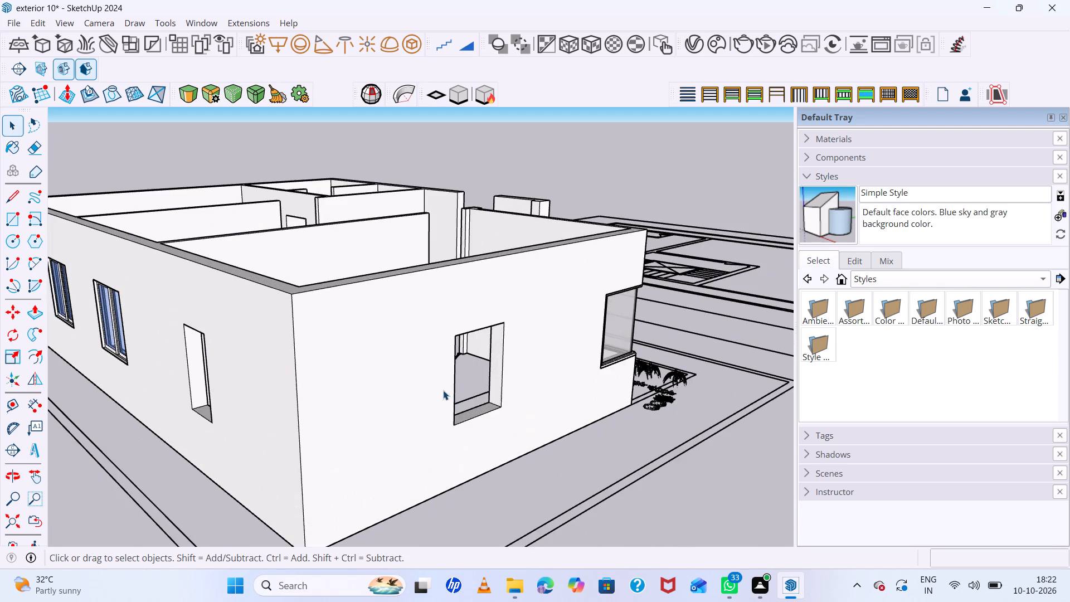
middle_drag(517, 400, 335, 352)
scroll(358, 327, down, 15)
middle_drag(339, 353, 497, 353)
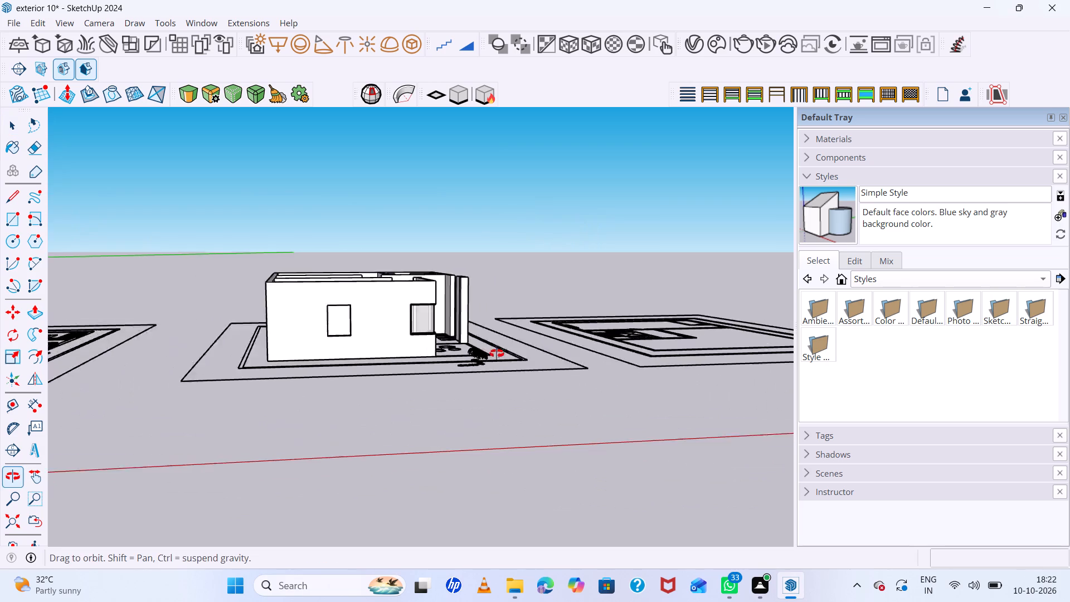
middle_drag(497, 353, 732, 386)
scroll(496, 382, up, 7)
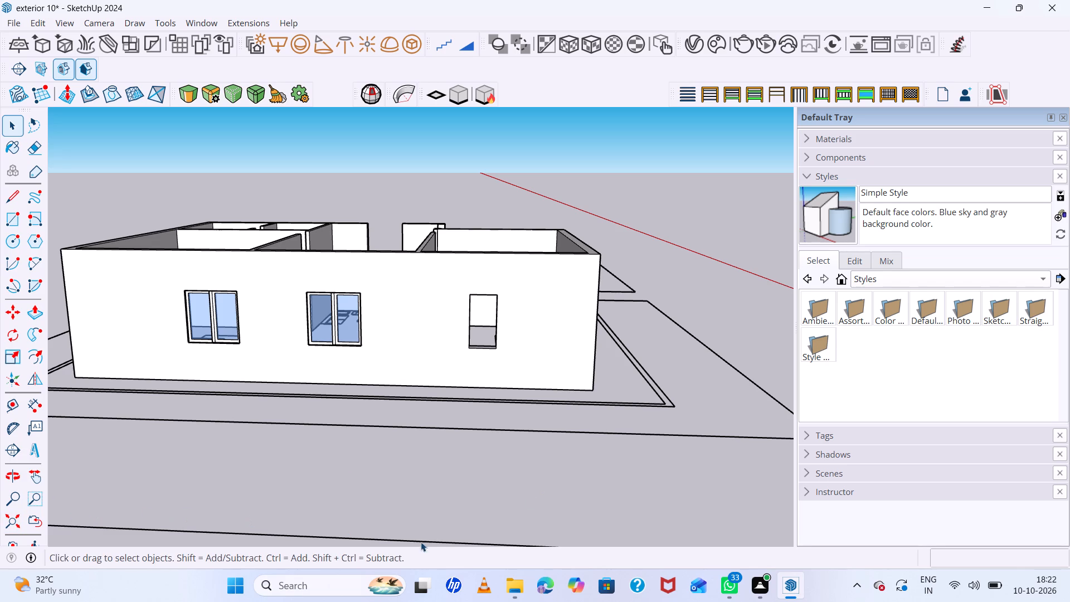
scroll(69, 520, down, 3)
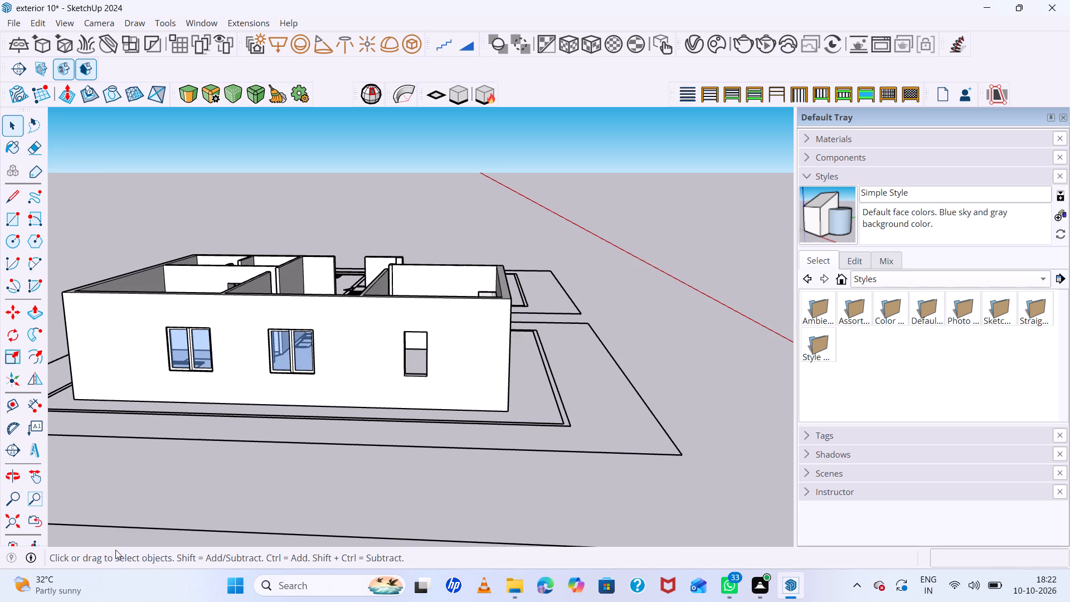
scroll(119, 556, down, 4)
scroll(103, 565, up, 1)
middle_drag(443, 335, 419, 326)
middle_click(419, 326)
scroll(410, 340, up, 12)
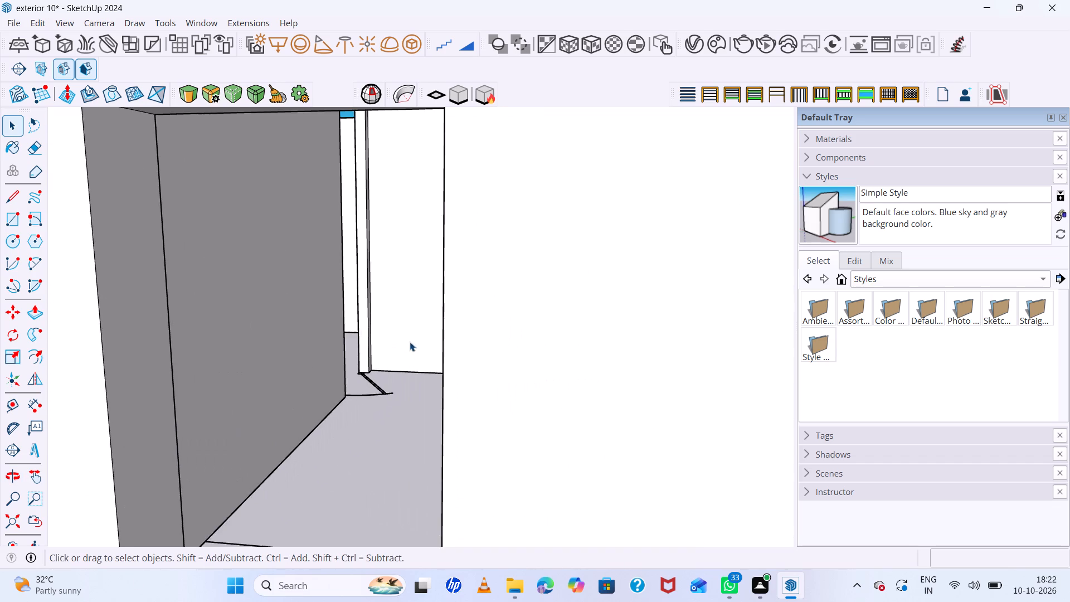
middle_drag(410, 342, 415, 317)
scroll(421, 310, down, 14)
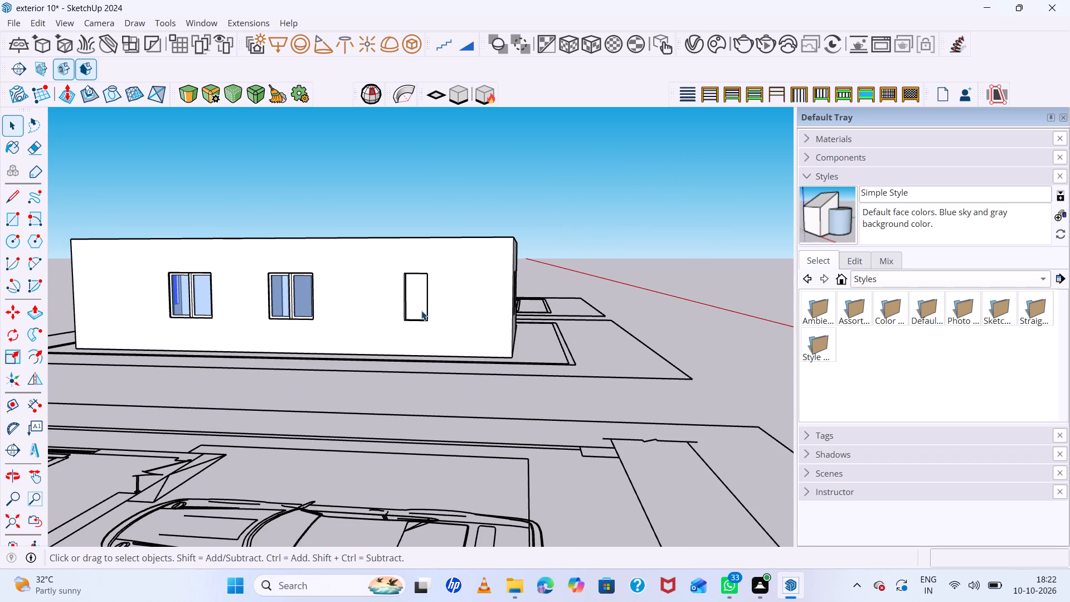
Draw a 4' by about 2' rectangle corner to corner across the narrow opening of the three-opening wall.
scroll(421, 310, up, 1)
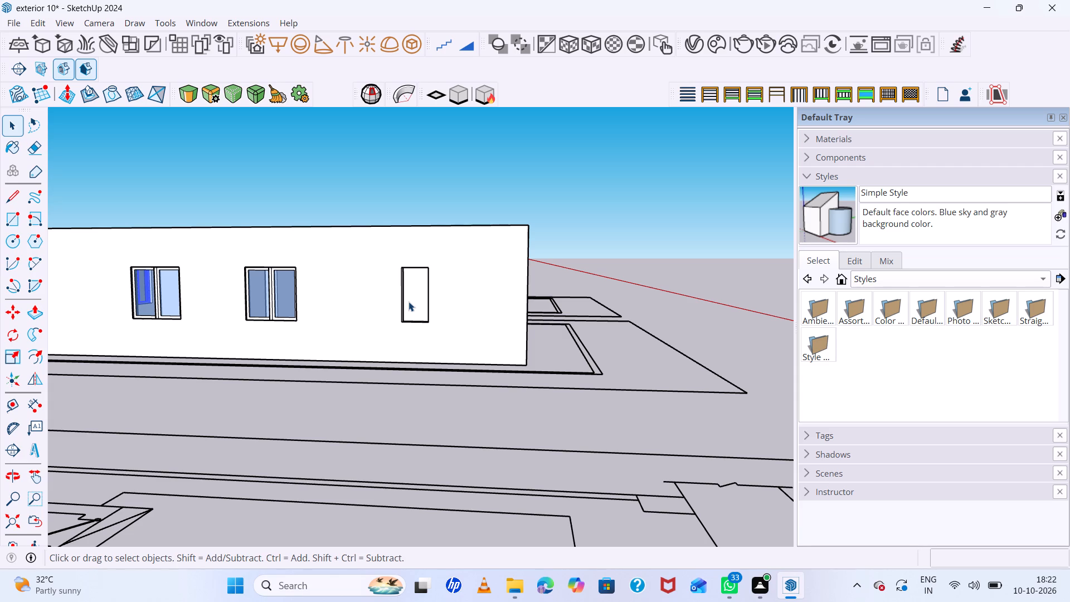
key(r)
scroll(406, 260, up, 5)
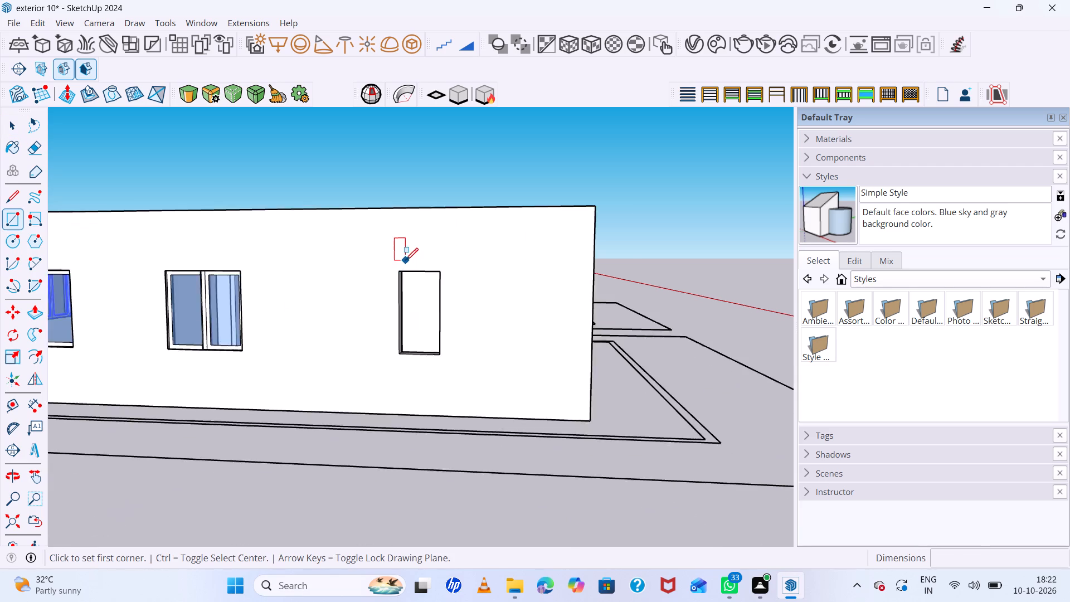
click(400, 269)
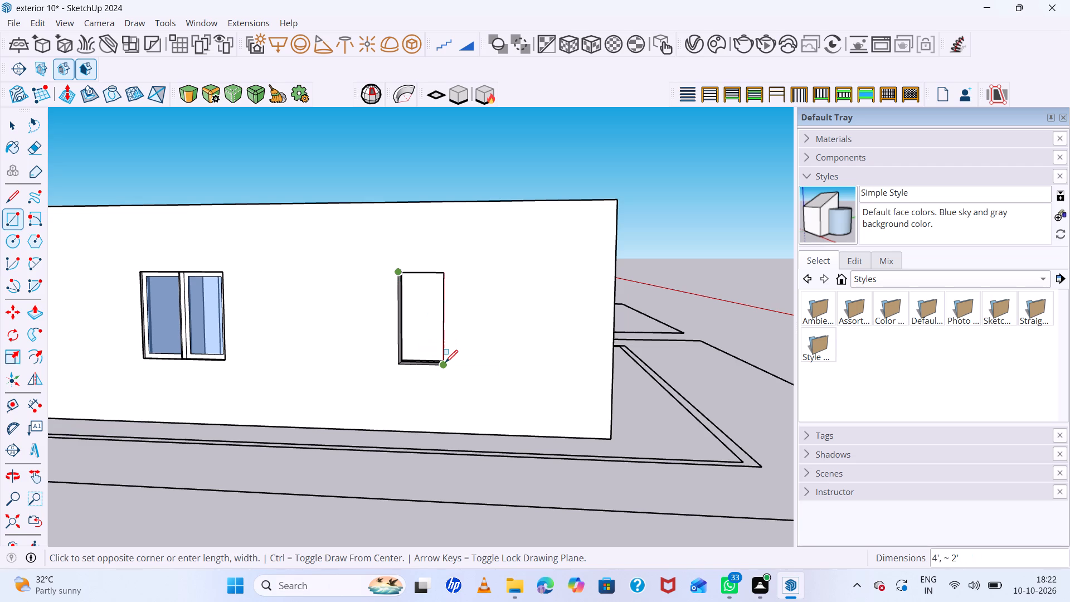
click(445, 362)
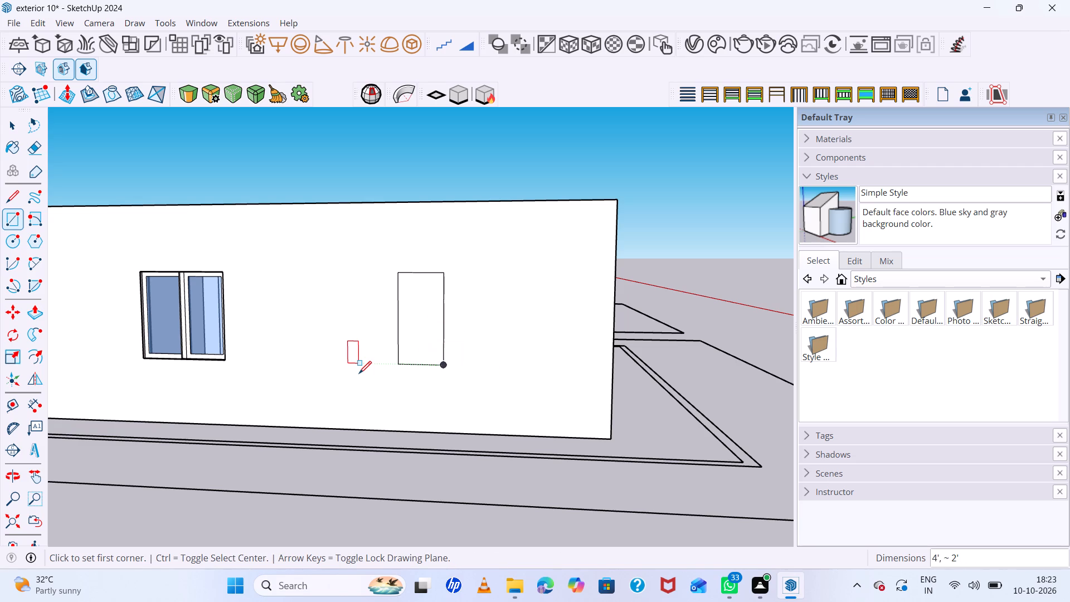
key(space)
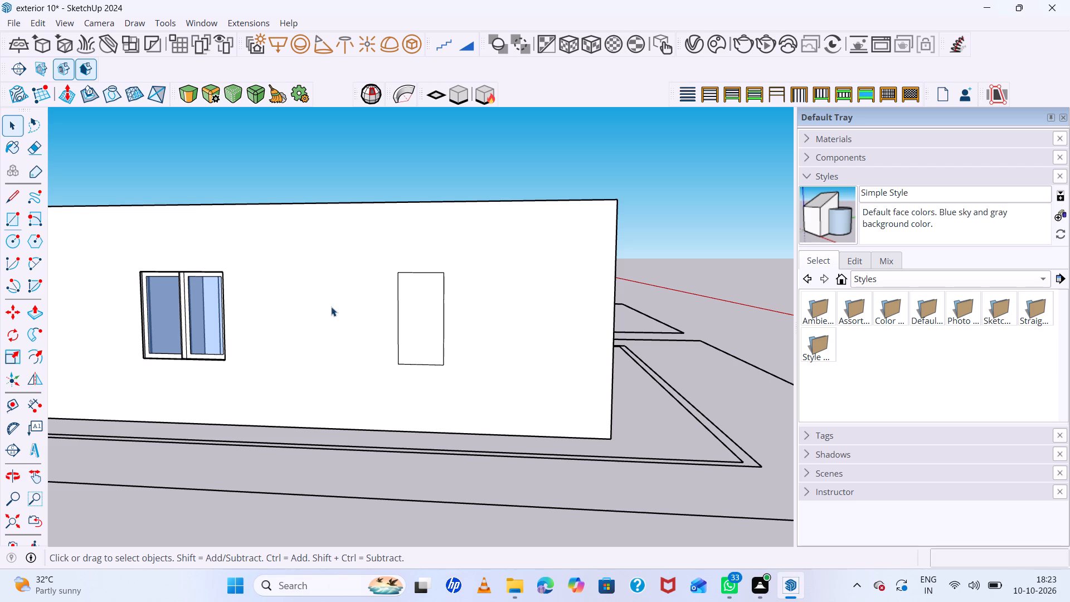
Offset the narrow opening's new face inward by about 2" to outline the window frame.
click(421, 322)
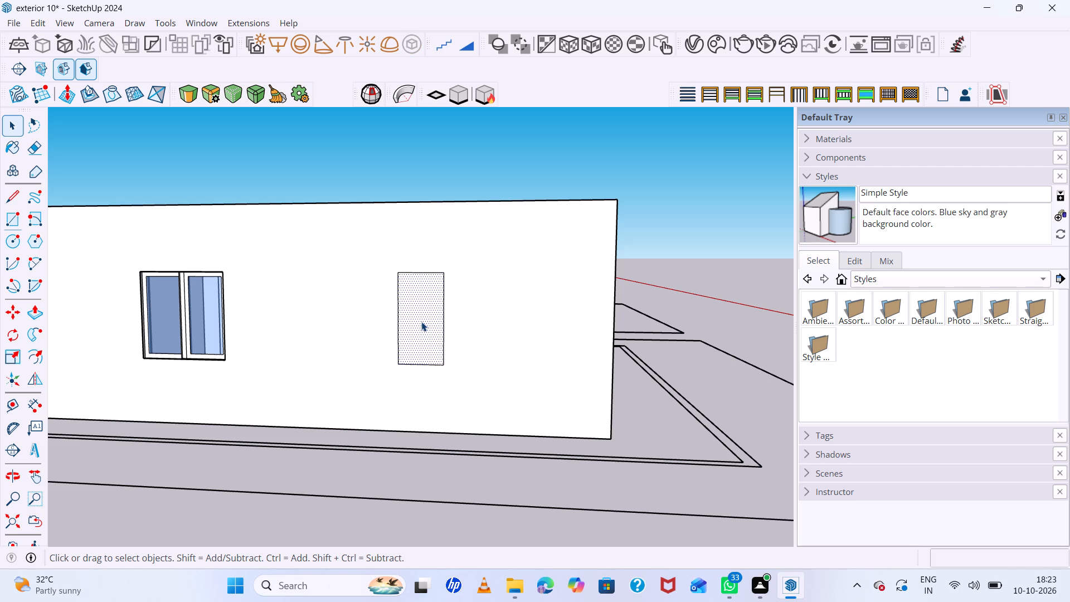
key(f)
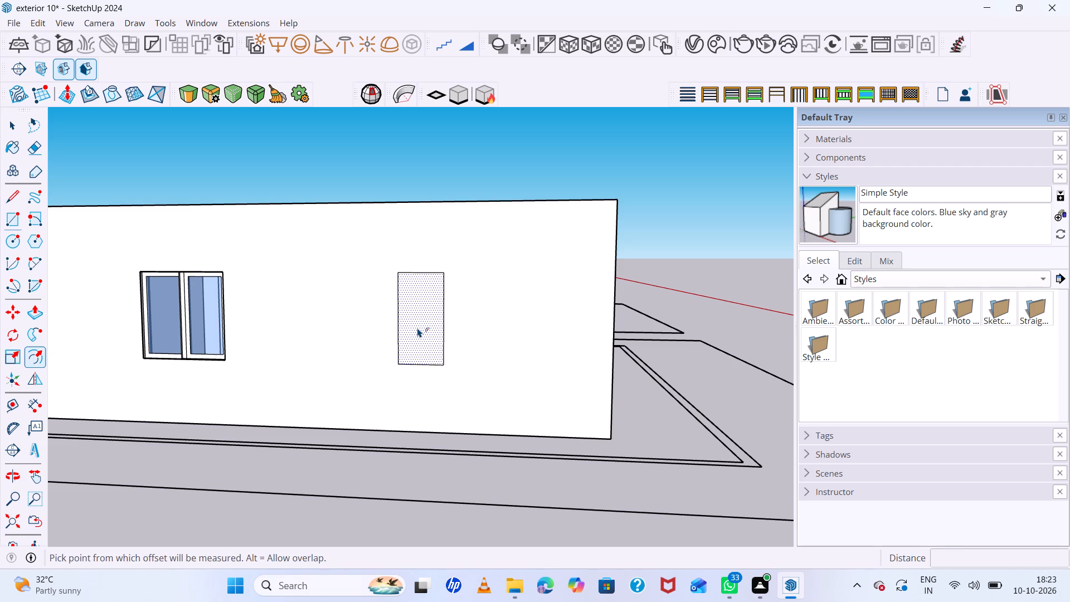
click(415, 319)
scroll(414, 321, up, 11)
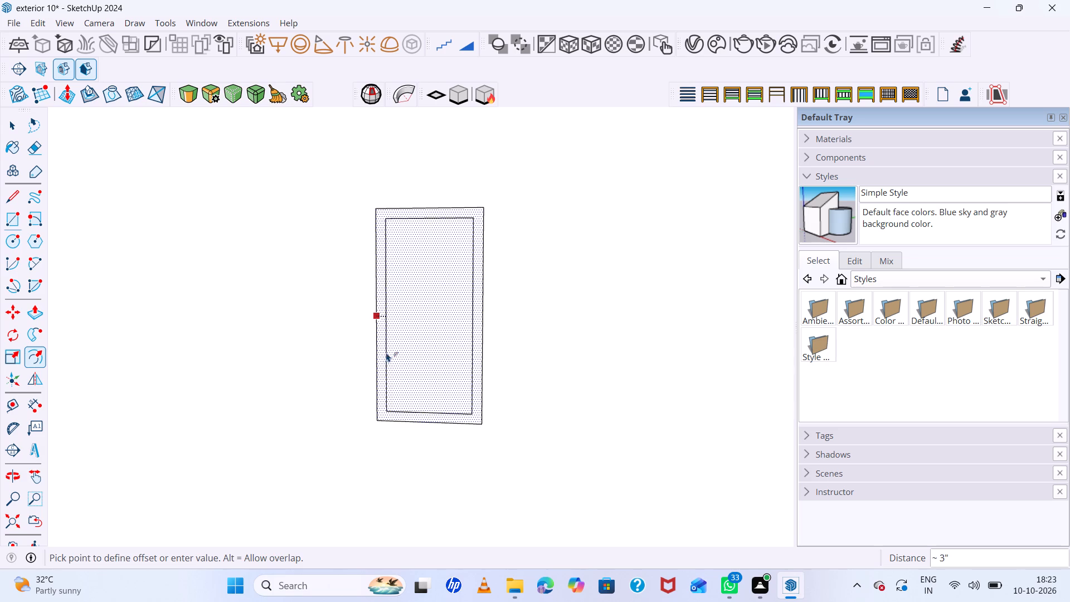
click(384, 356)
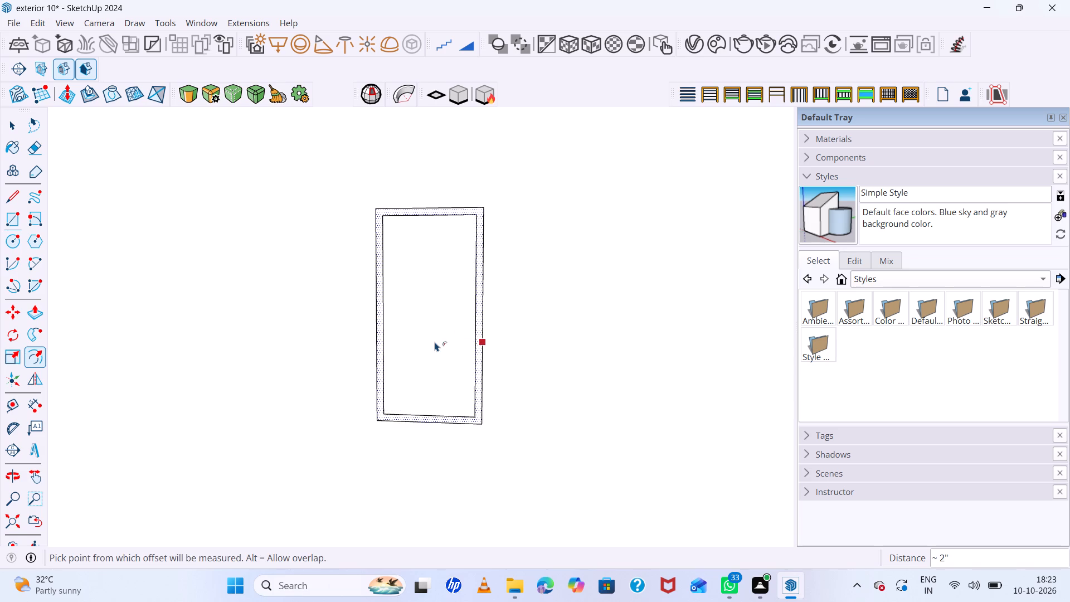
key(space)
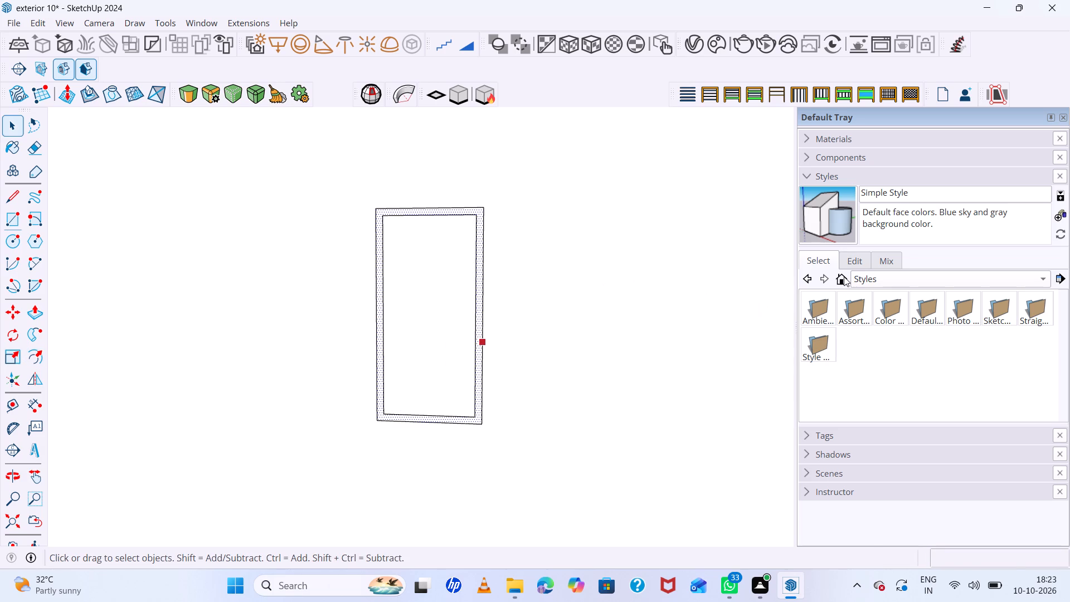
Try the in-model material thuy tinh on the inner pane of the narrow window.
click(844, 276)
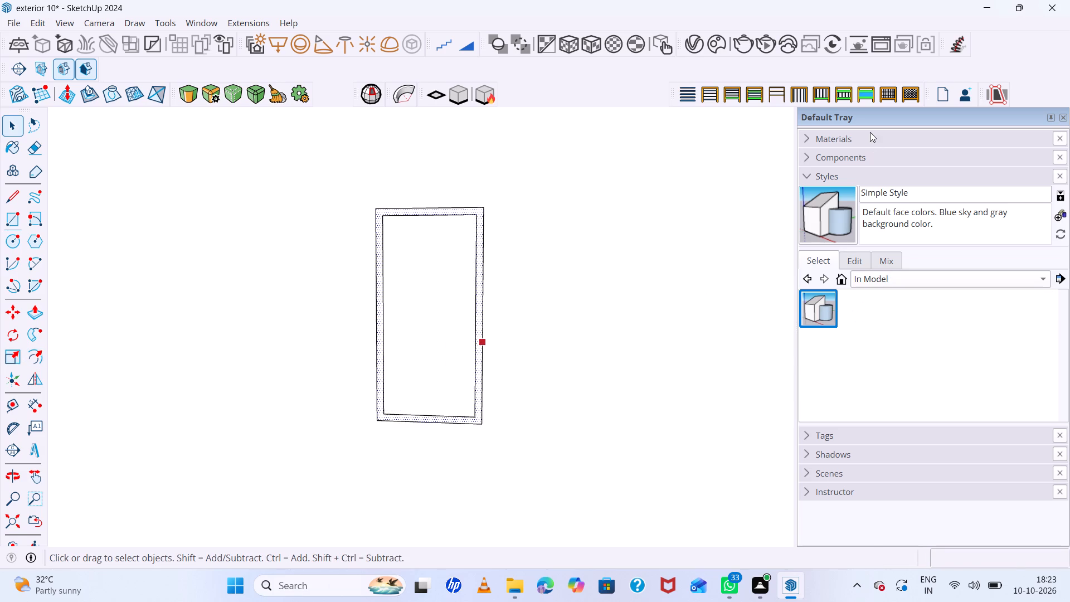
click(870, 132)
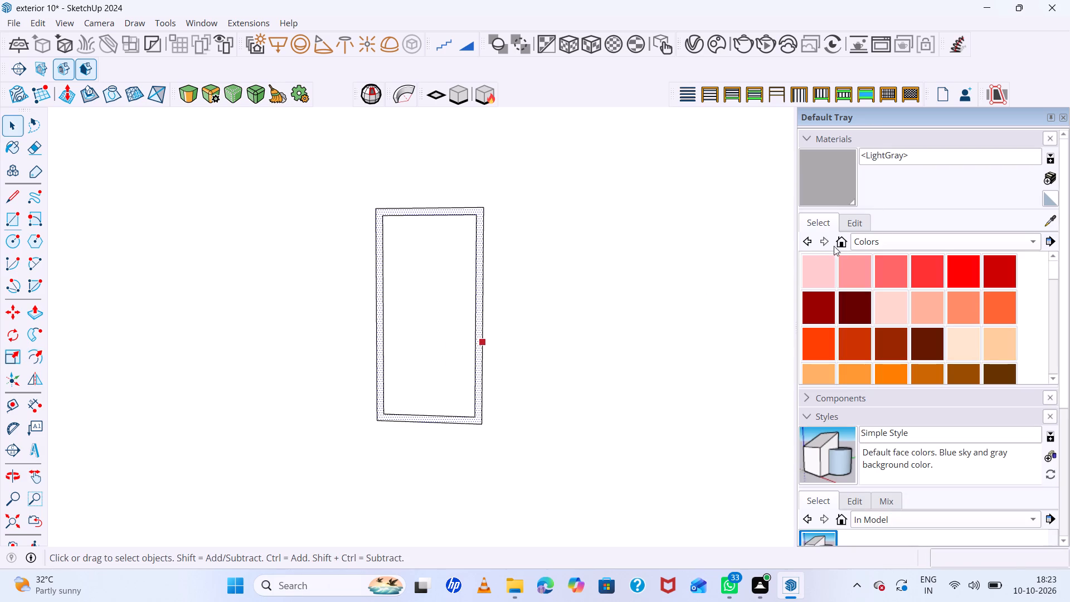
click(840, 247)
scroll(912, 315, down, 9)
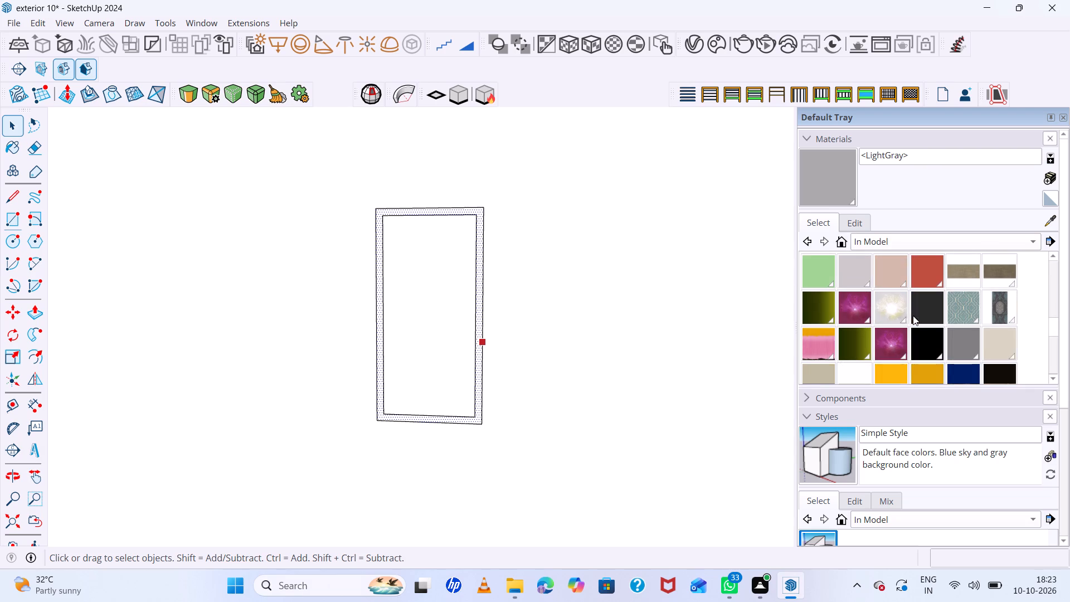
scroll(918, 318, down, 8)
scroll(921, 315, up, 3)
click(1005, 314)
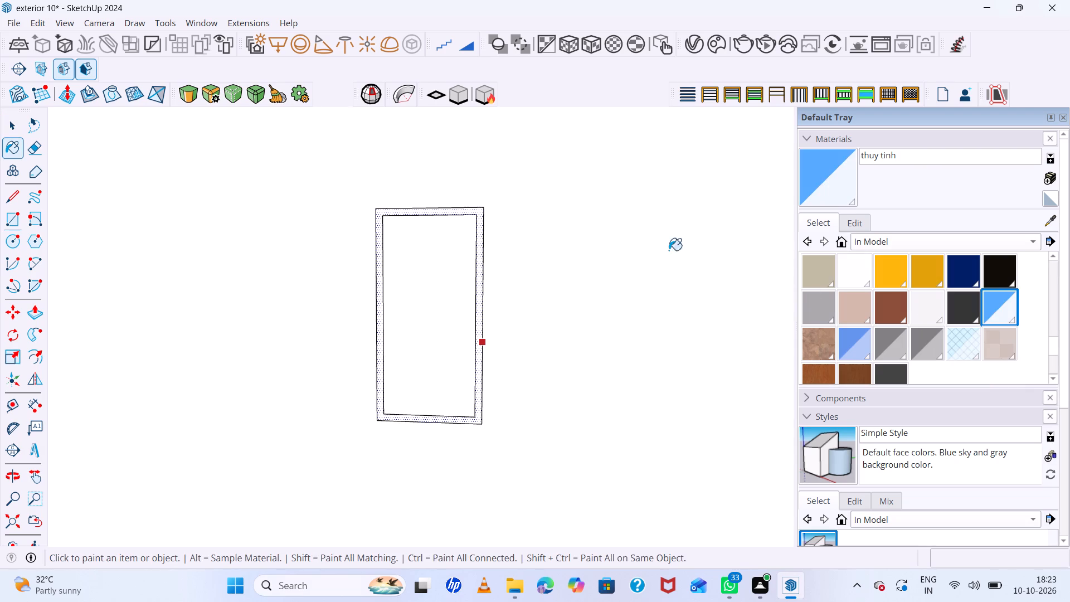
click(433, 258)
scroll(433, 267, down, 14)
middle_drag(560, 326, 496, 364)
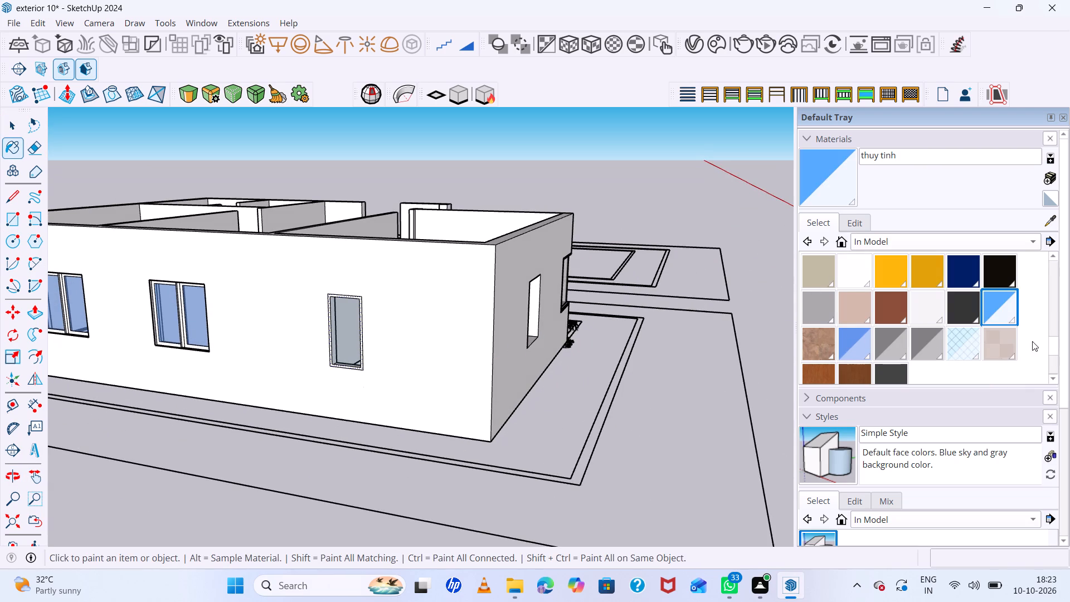
Paint the narrow window's inner pane with Translucent Glass Blue.
click(861, 339)
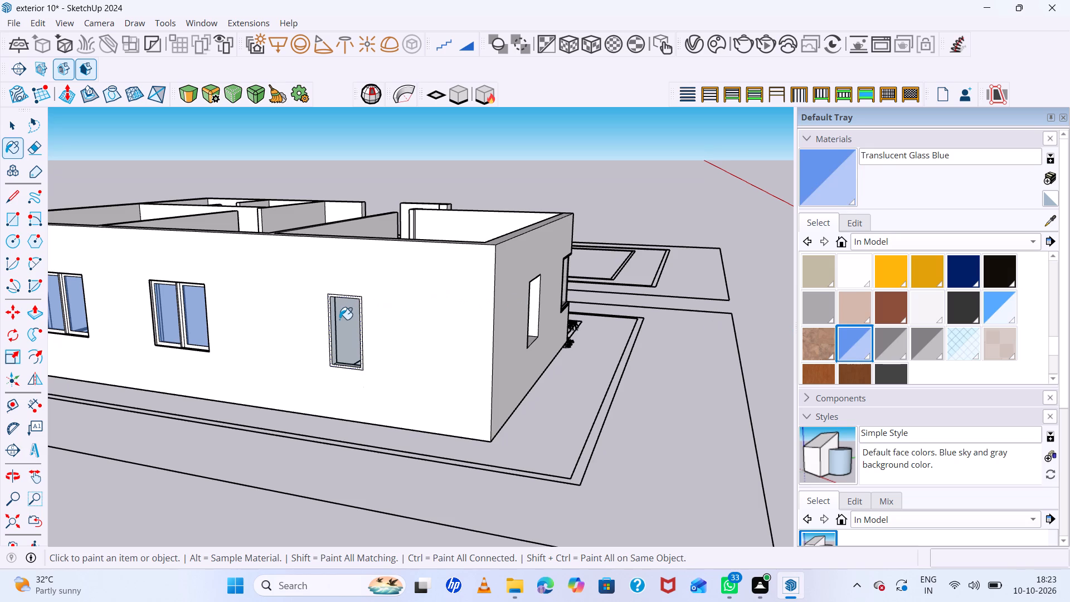
click(339, 319)
scroll(505, 347, up, 4)
middle_drag(576, 351, 619, 335)
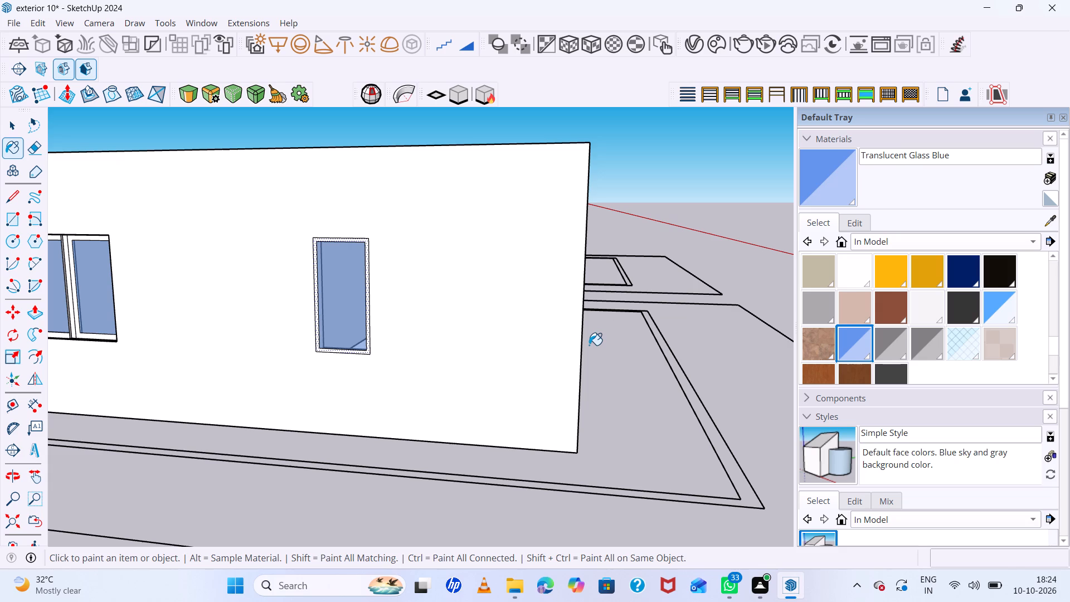
scroll(542, 326, up, 1)
scroll(539, 323, down, 9)
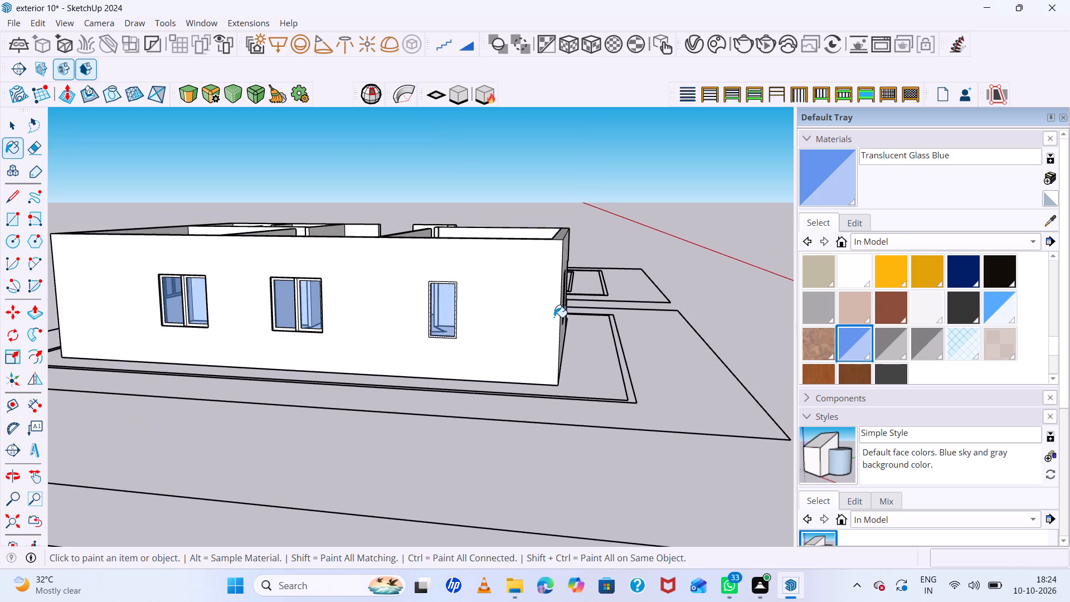
Draw a 4' by 3' rectangle corner to corner across the empty opening in the wall with the corner window.
middle_drag(554, 317, 292, 341)
middle_click(291, 341)
scroll(434, 327, up, 7)
middle_drag(461, 354, 451, 331)
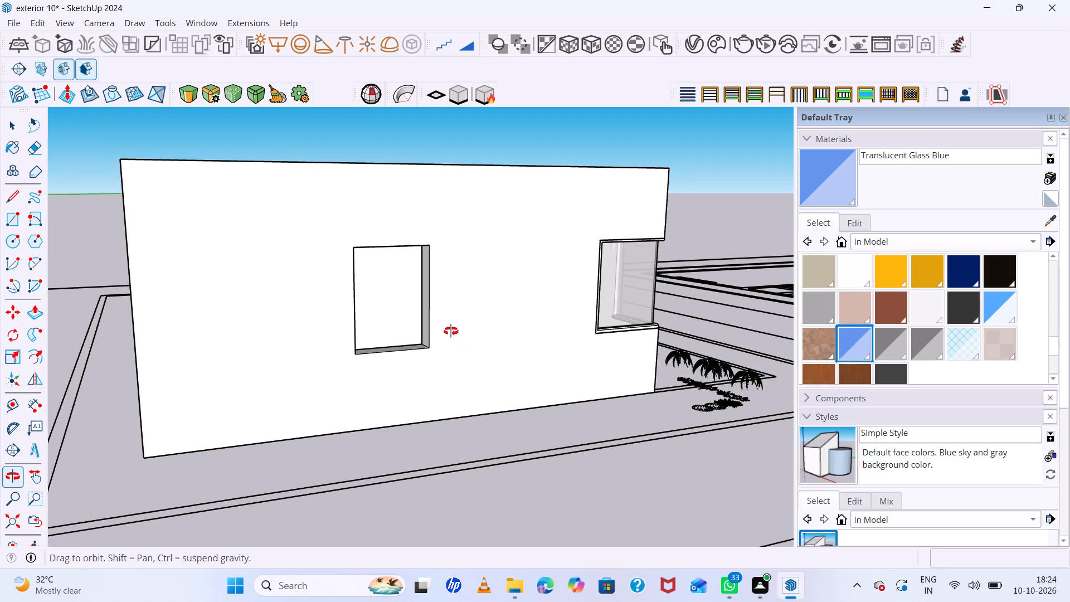
middle_drag(451, 331, 450, 326)
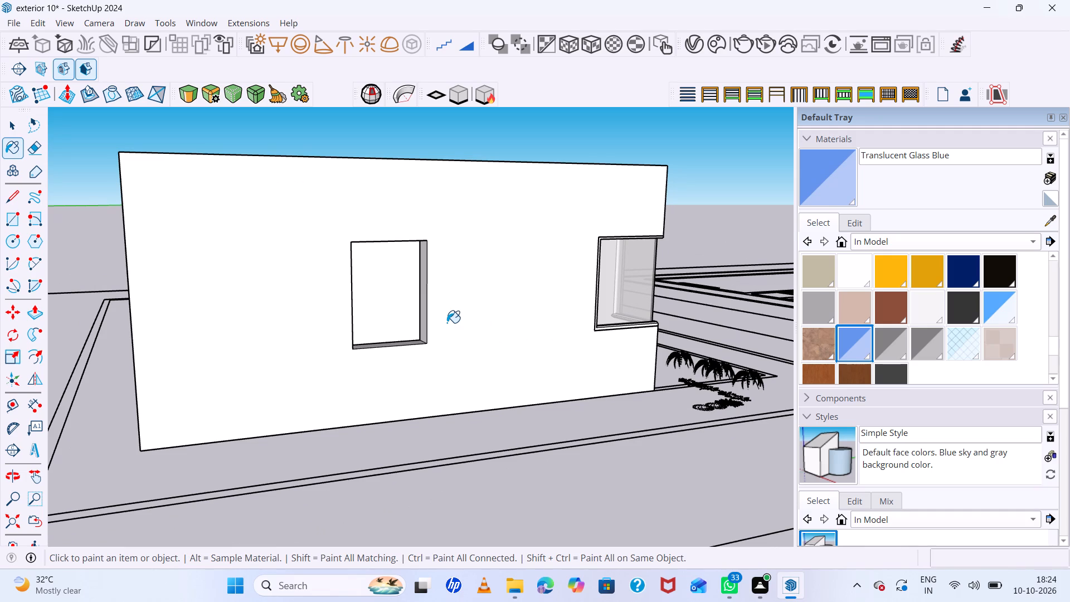
key(space)
text(r)
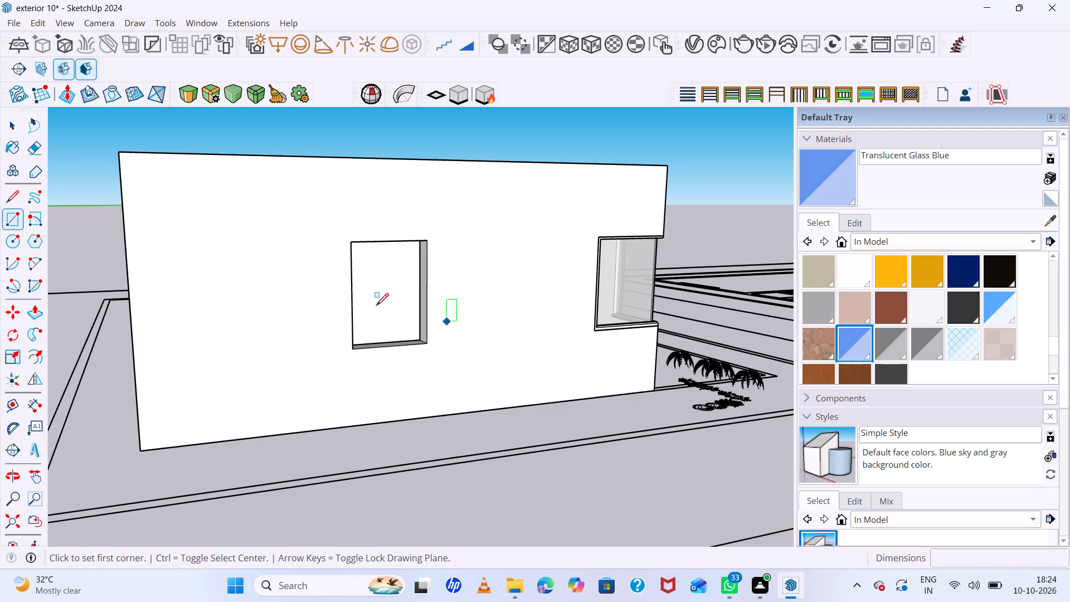
click(352, 242)
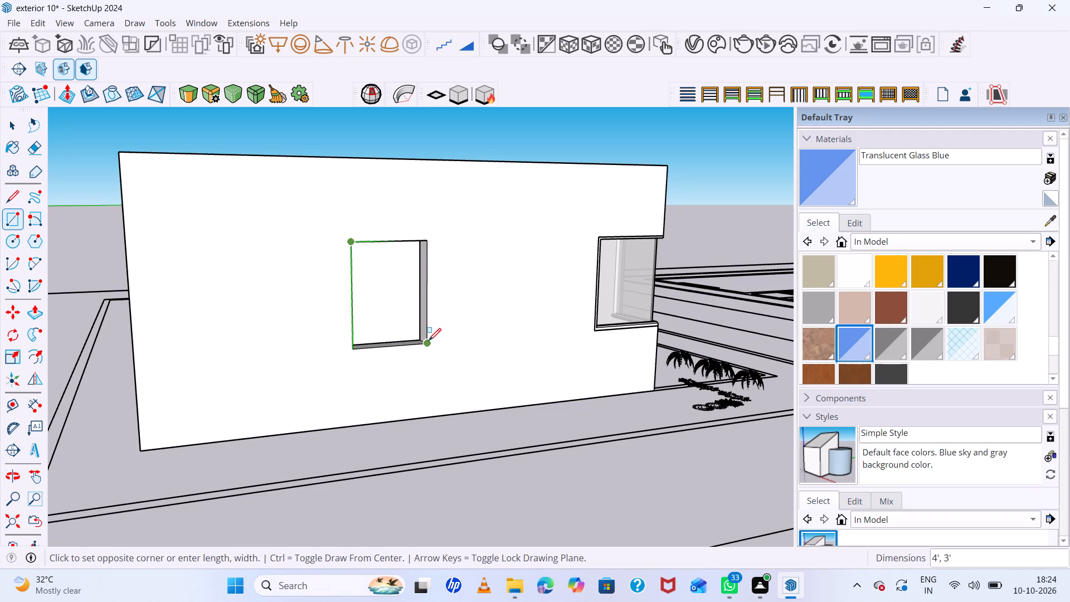
click(428, 342)
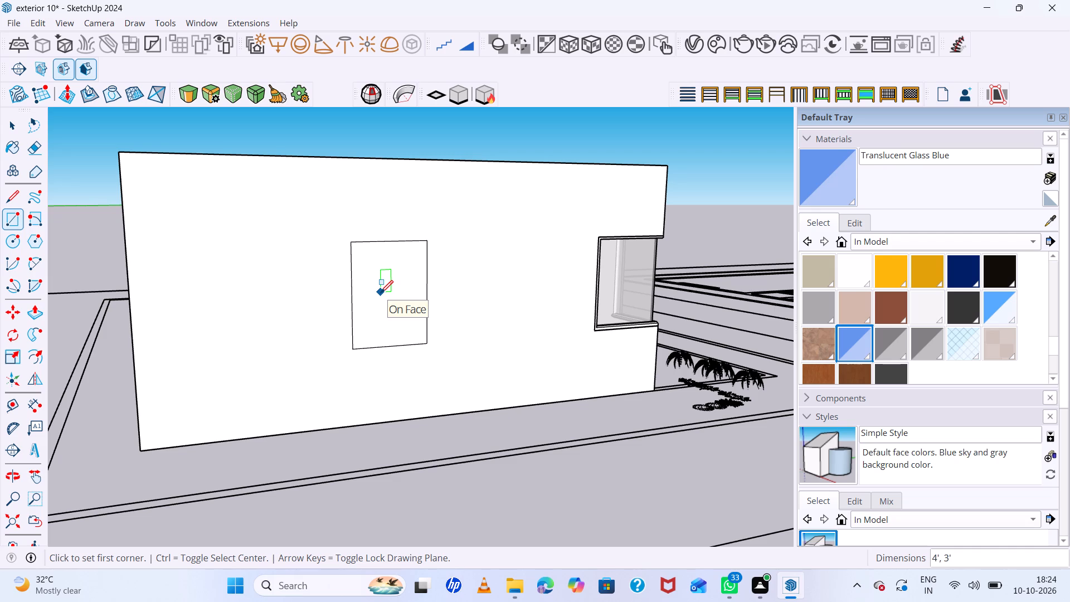
Offset the 4' by 3' rectangle on the corner-window wall inward by about 2" to outline the window frame.
key(f)
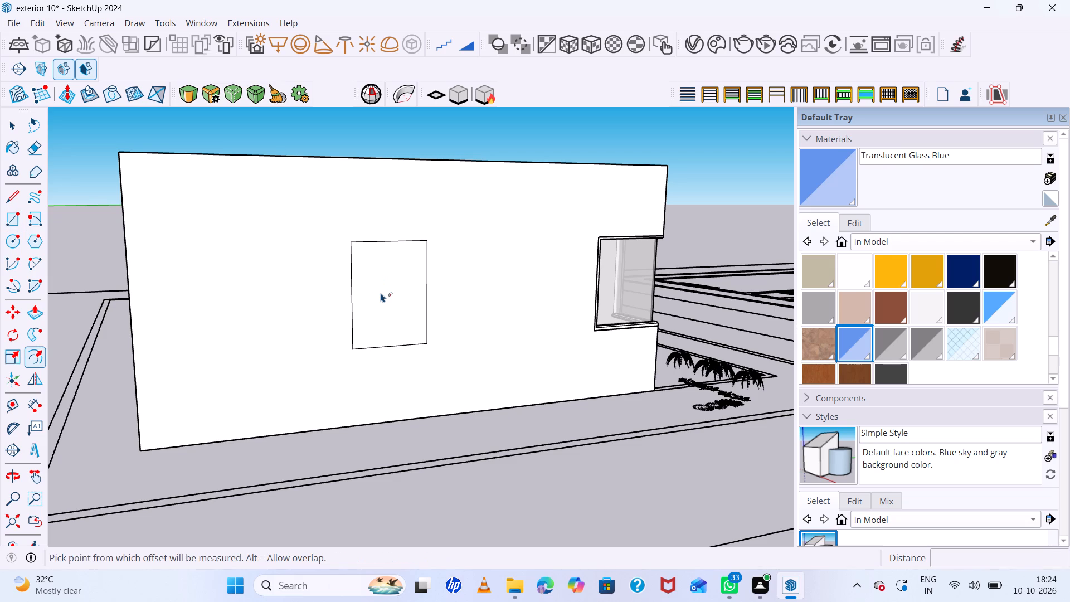
key(space)
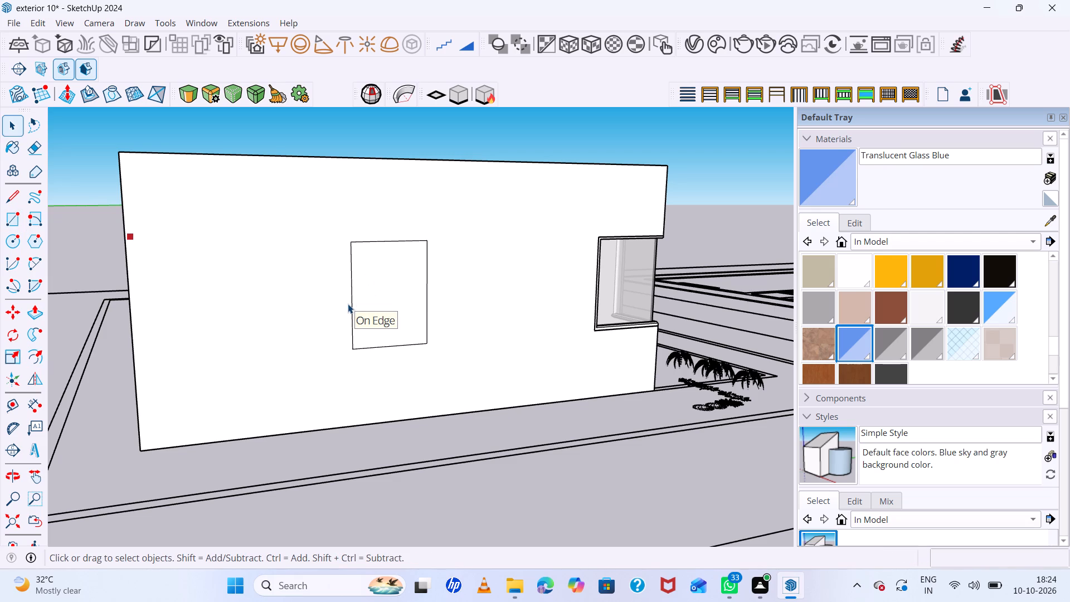
click(400, 300)
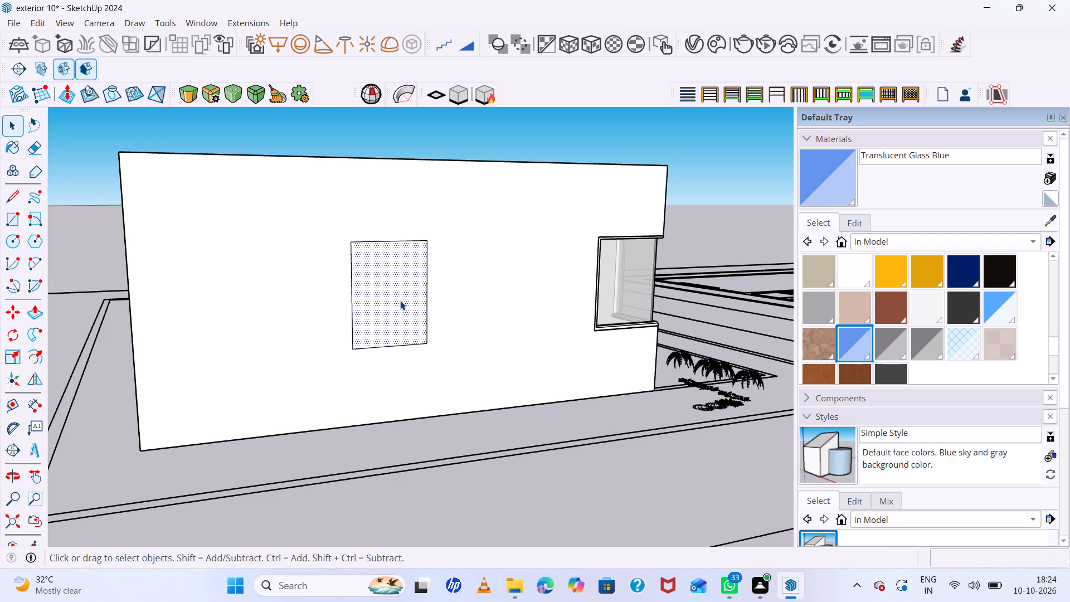
key(f)
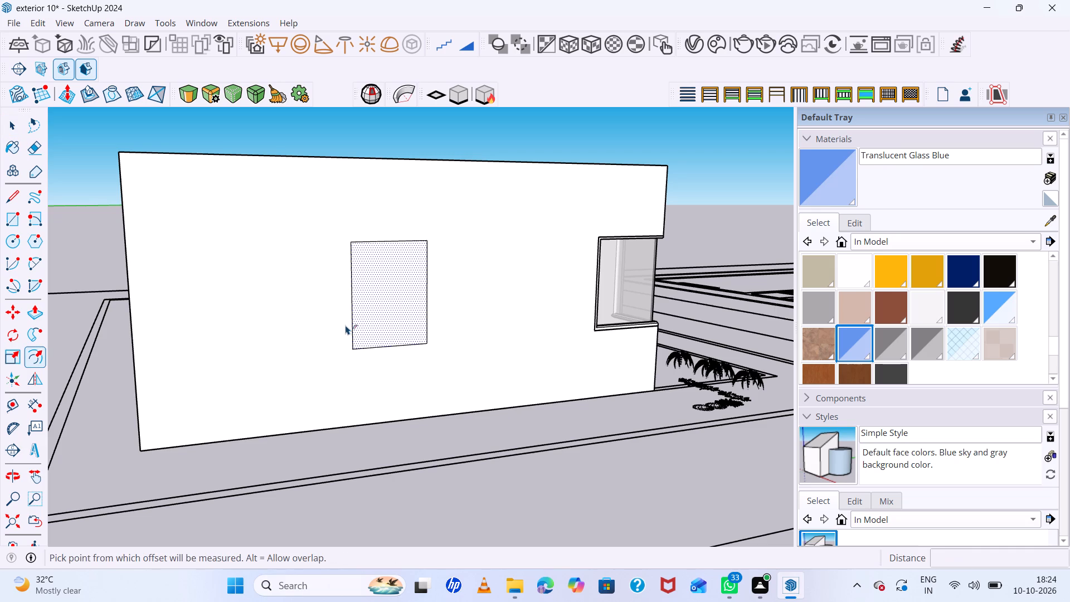
click(359, 314)
scroll(361, 315, up, 12)
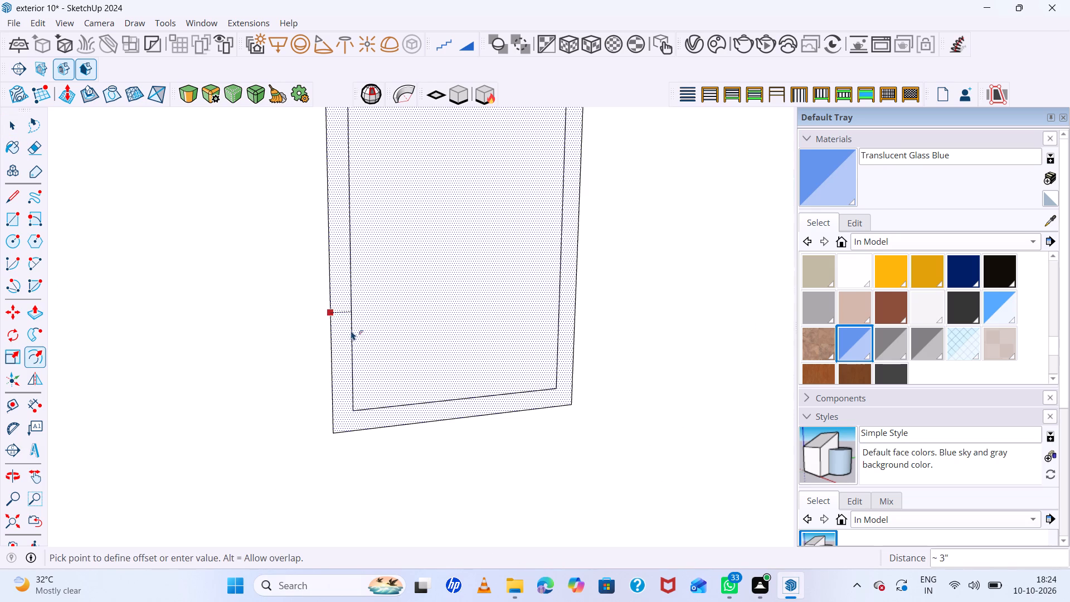
click(348, 335)
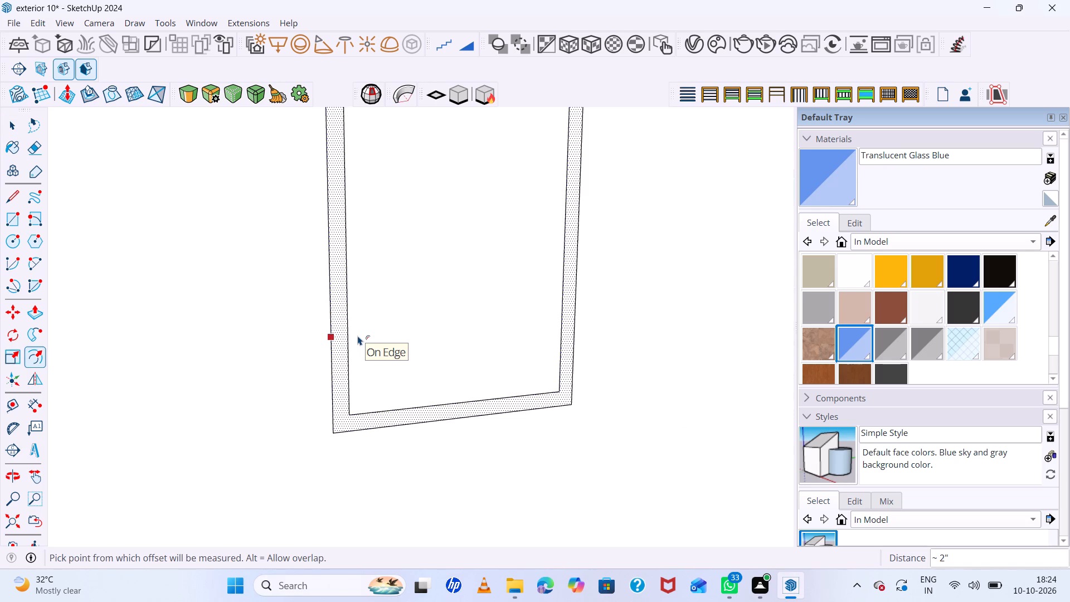
key(space)
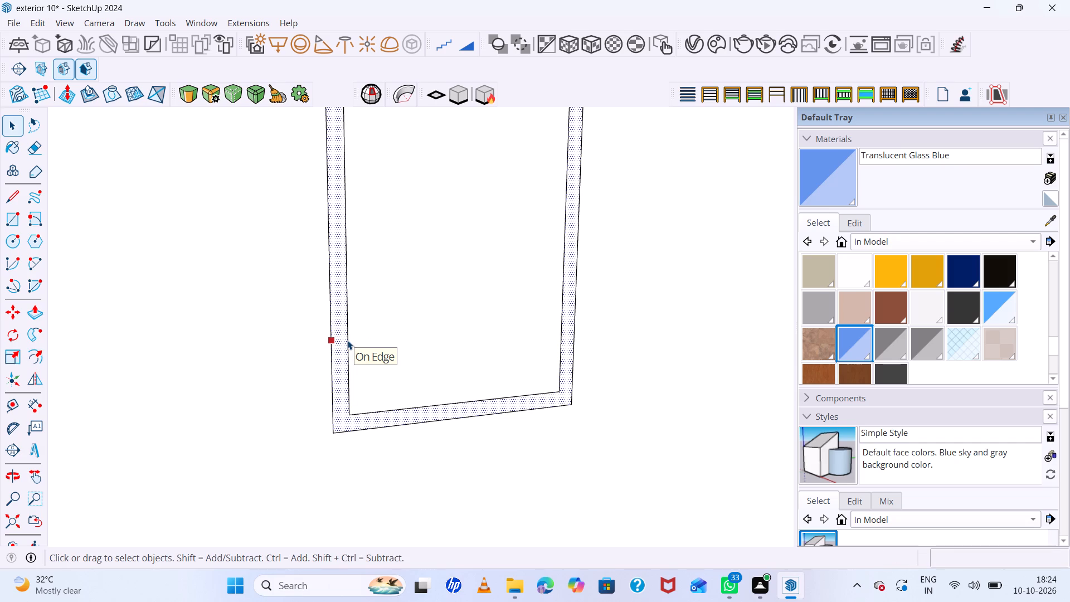
Paint the inner pane of the new window beside the corner window with Translucent Glass Blue.
click(844, 163)
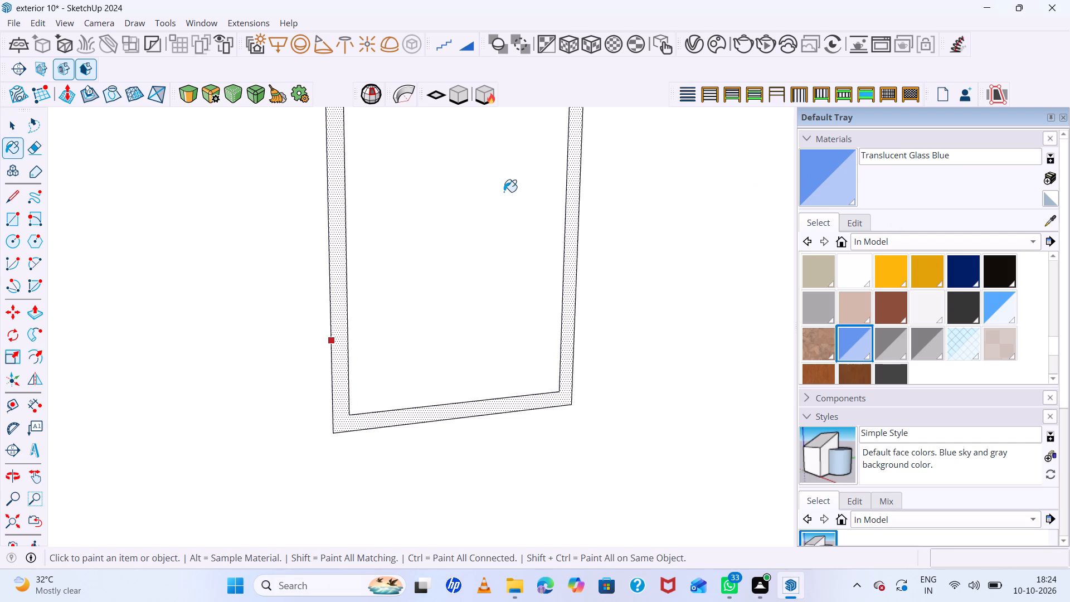
click(474, 192)
Examine the wall model from all sides, including the balcony side, for openings that still lack windows.
scroll(444, 209, down, 20)
scroll(444, 209, down, 5)
middle_drag(378, 319, 666, 363)
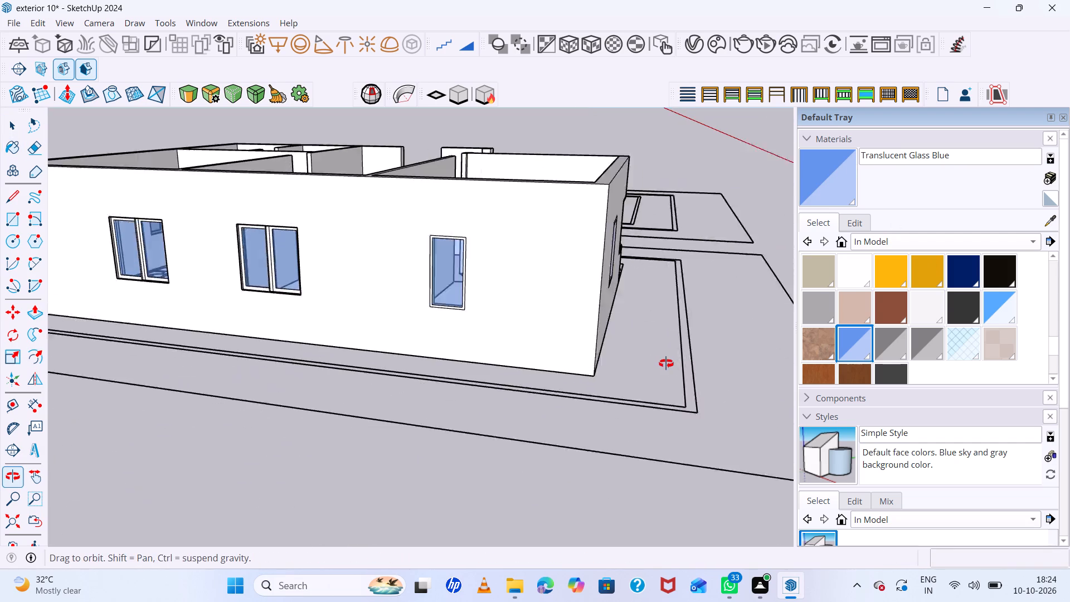
middle_drag(666, 363, 668, 363)
scroll(489, 221, down, 15)
middle_drag(560, 235, 440, 278)
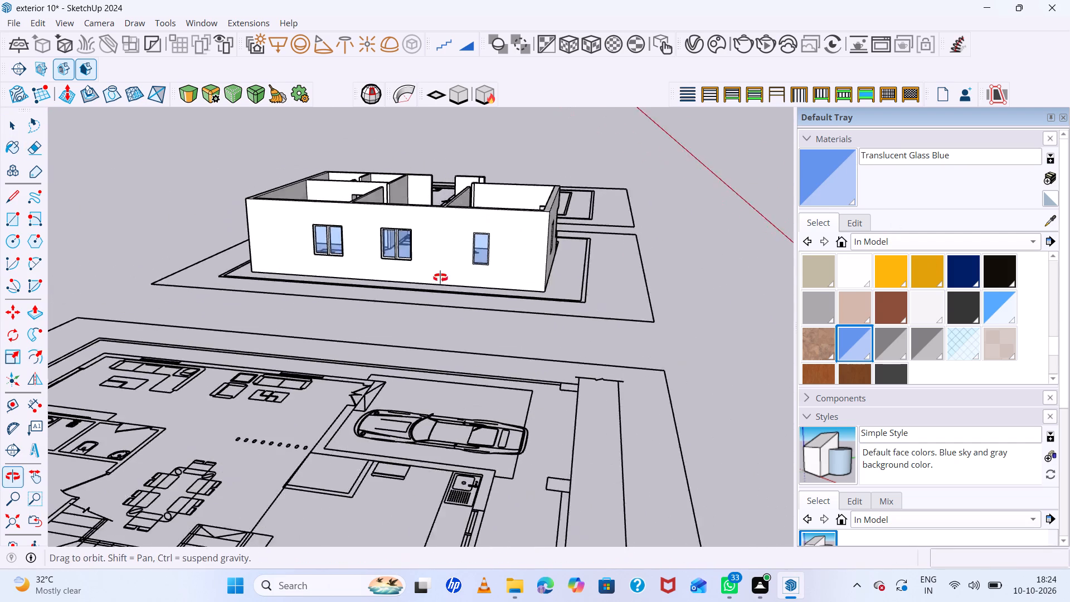
middle_drag(440, 278, 298, 387)
scroll(438, 234, down, 8)
middle_drag(488, 235, 303, 282)
middle_click(308, 285)
scroll(654, 286, up, 7)
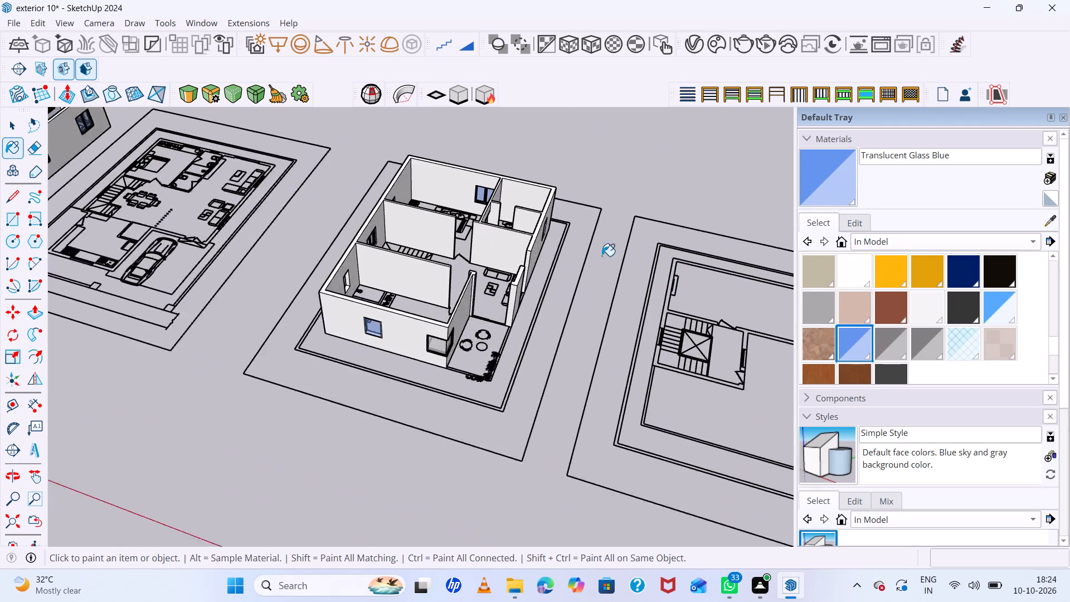
scroll(602, 256, up, 15)
scroll(466, 239, down, 17)
scroll(479, 134, up, 4)
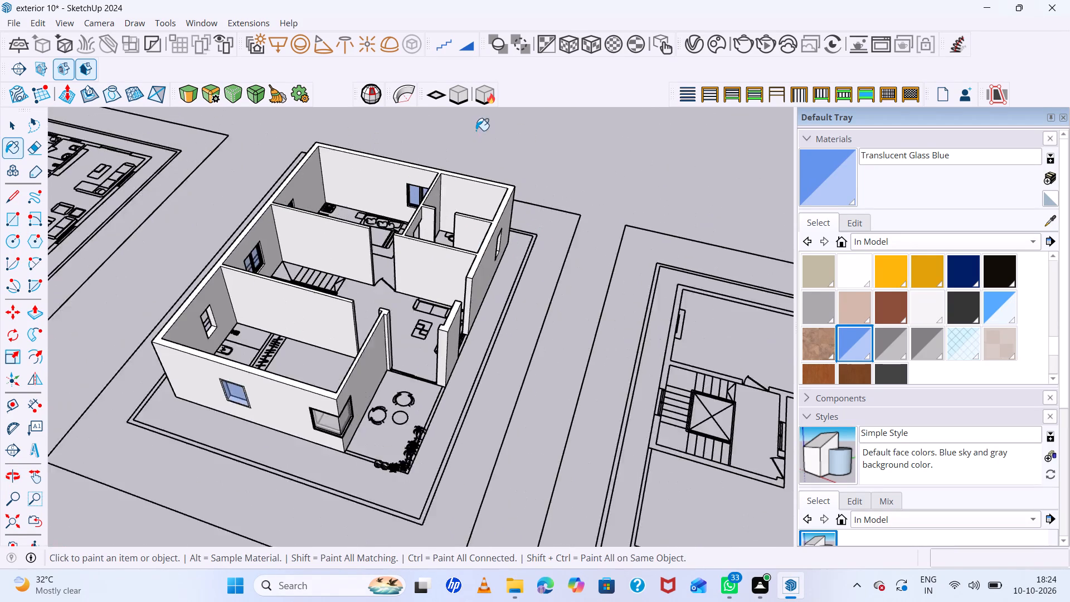
scroll(476, 130, up, 9)
middle_drag(466, 181, 592, 145)
scroll(534, 156, down, 10)
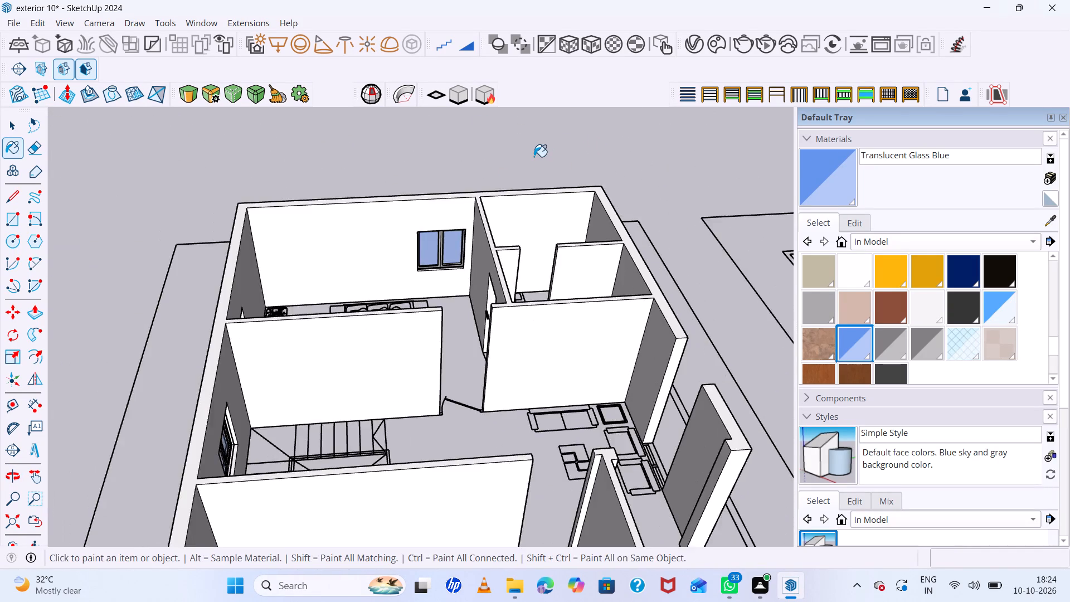
scroll(534, 157, down, 6)
middle_drag(565, 179, 583, 334)
middle_click(583, 336)
middle_click(585, 339)
scroll(503, 200, down, 7)
scroll(578, 197, up, 3)
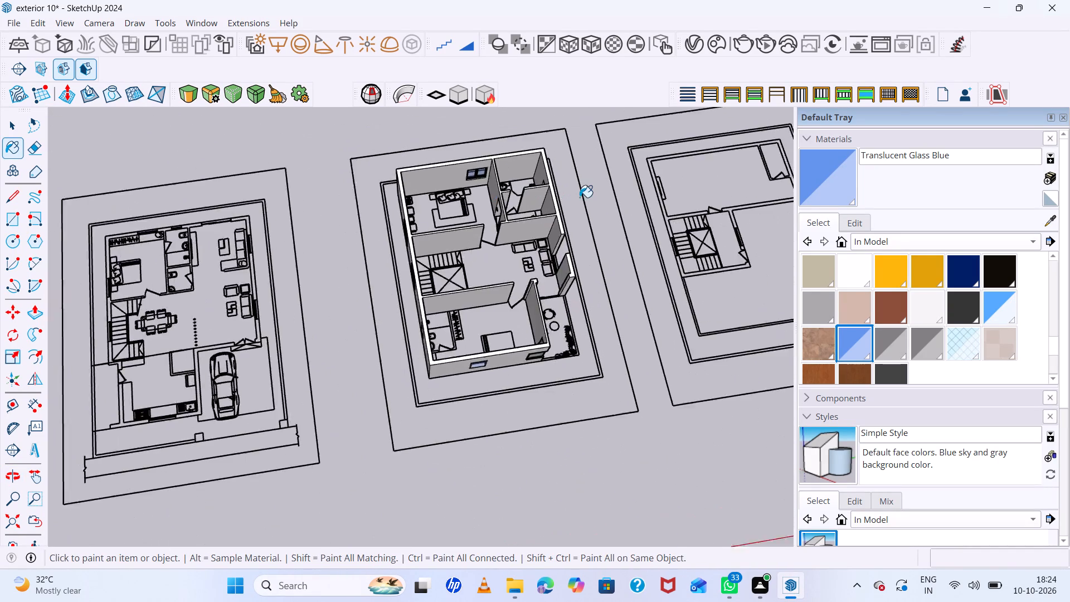
scroll(580, 197, up, 12)
scroll(584, 182, down, 9)
middle_drag(374, 195, 260, 192)
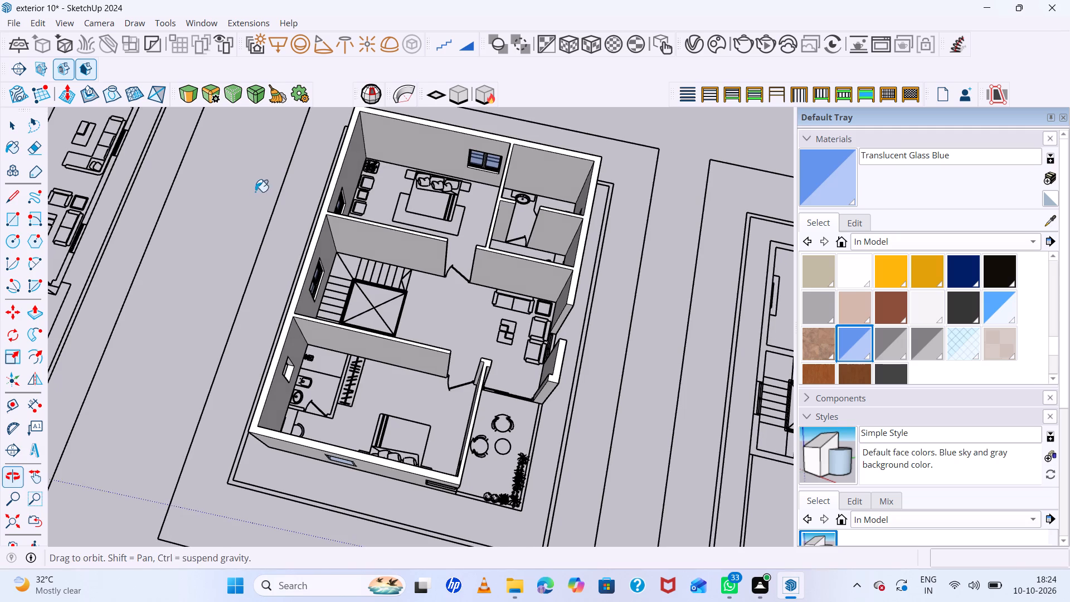
scroll(549, 163, down, 7)
scroll(593, 225, up, 6)
middle_drag(551, 227, 360, 231)
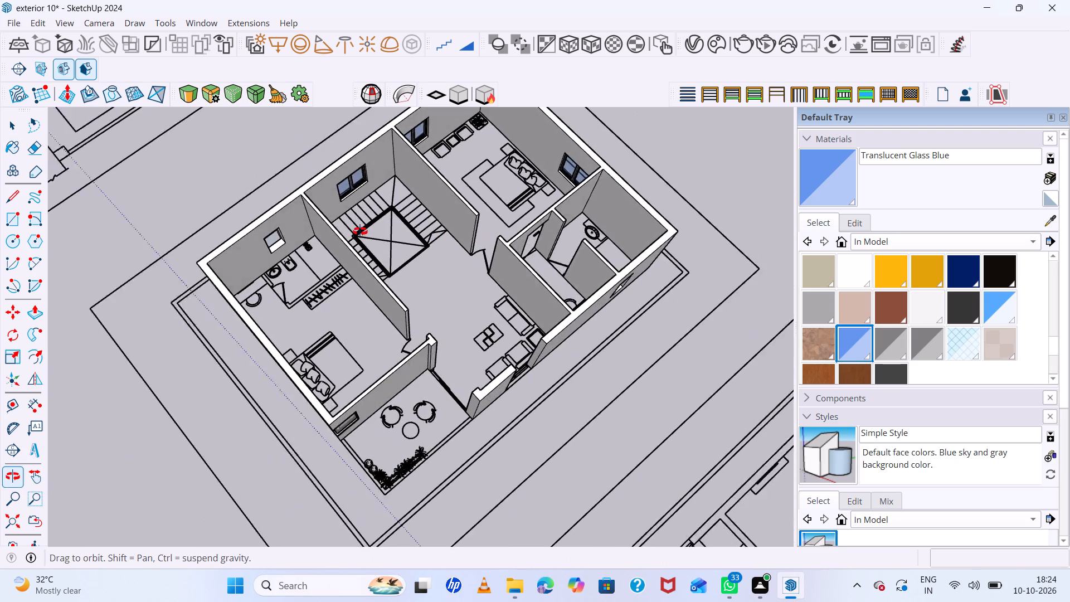
middle_drag(360, 231, 346, 156)
middle_click(346, 156)
scroll(457, 299, up, 8)
scroll(426, 193, down, 8)
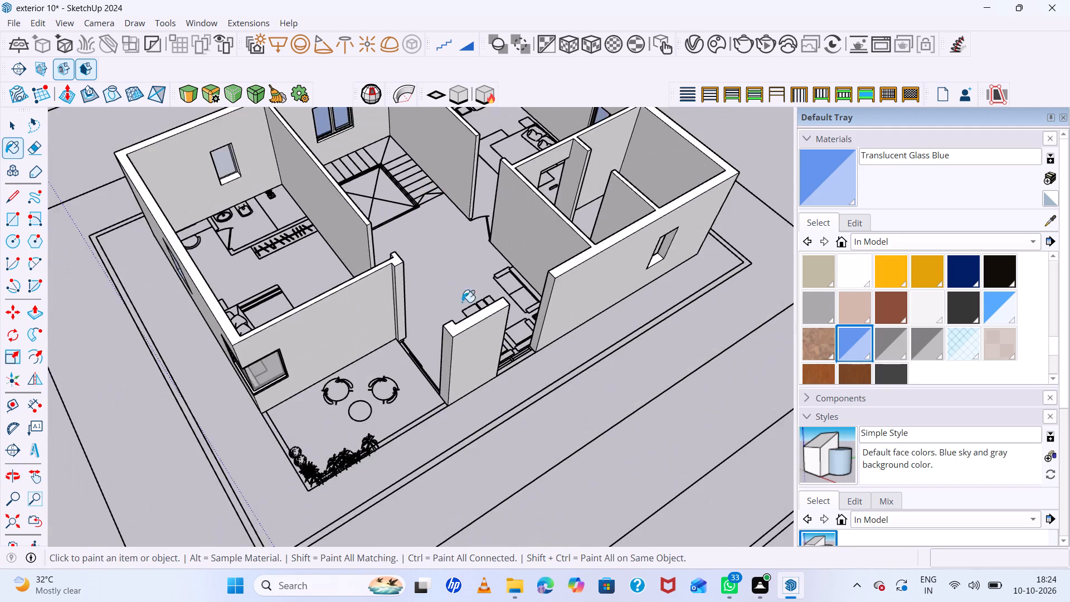
scroll(478, 337, up, 7)
middle_drag(547, 368, 549, 342)
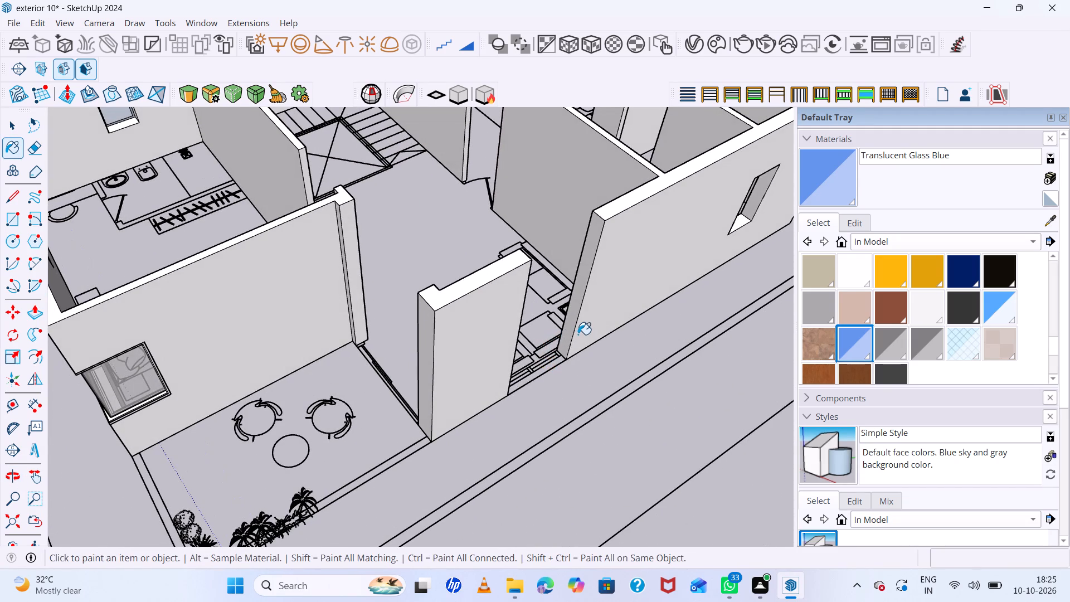
key(space)
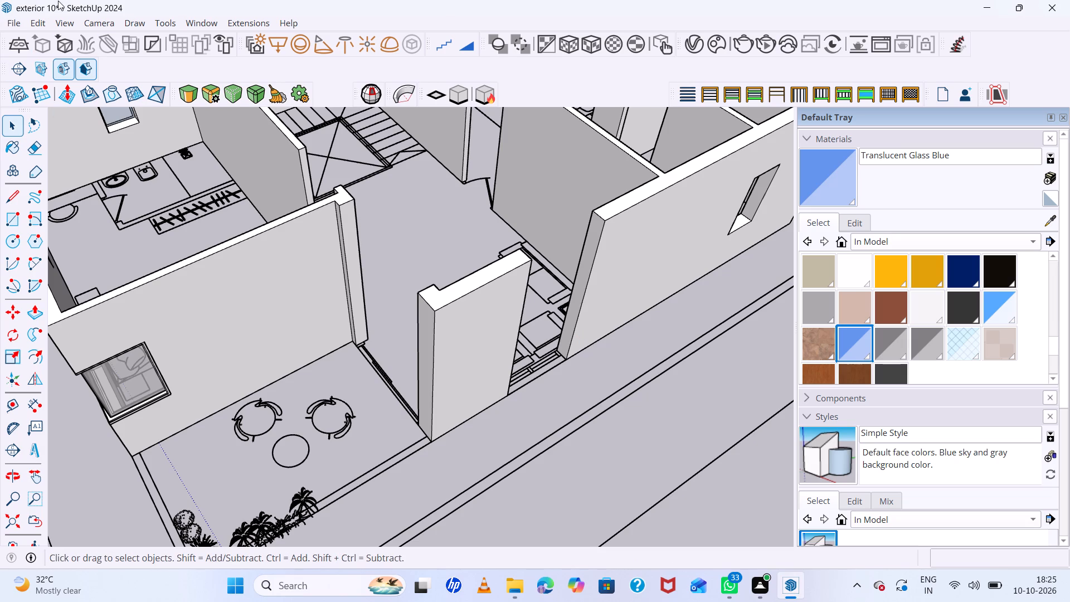
middle_drag(661, 444, 557, 454)
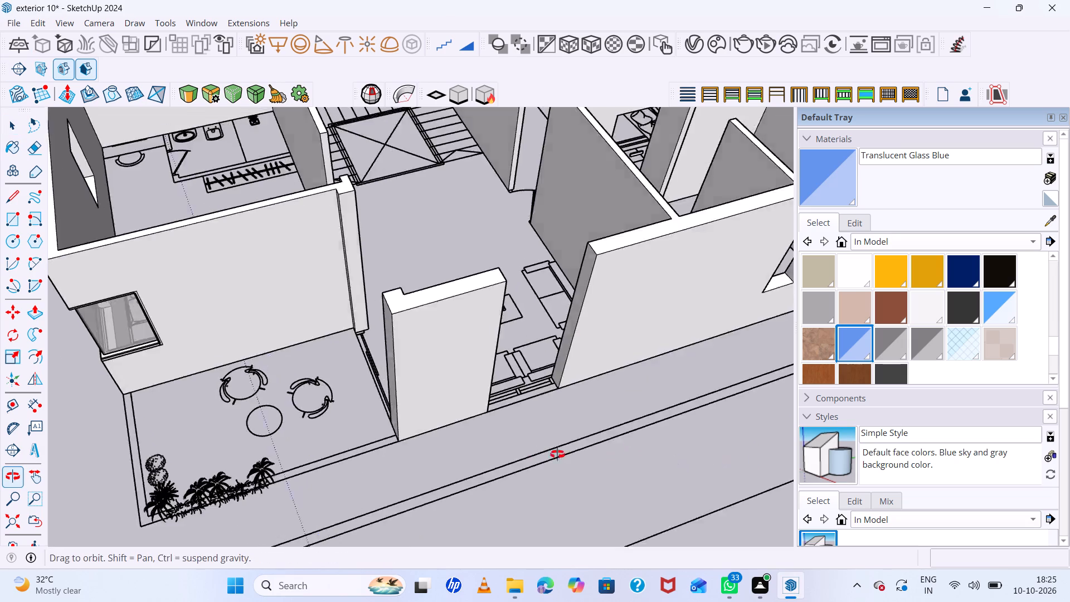
middle_drag(557, 454, 516, 457)
scroll(507, 435, up, 7)
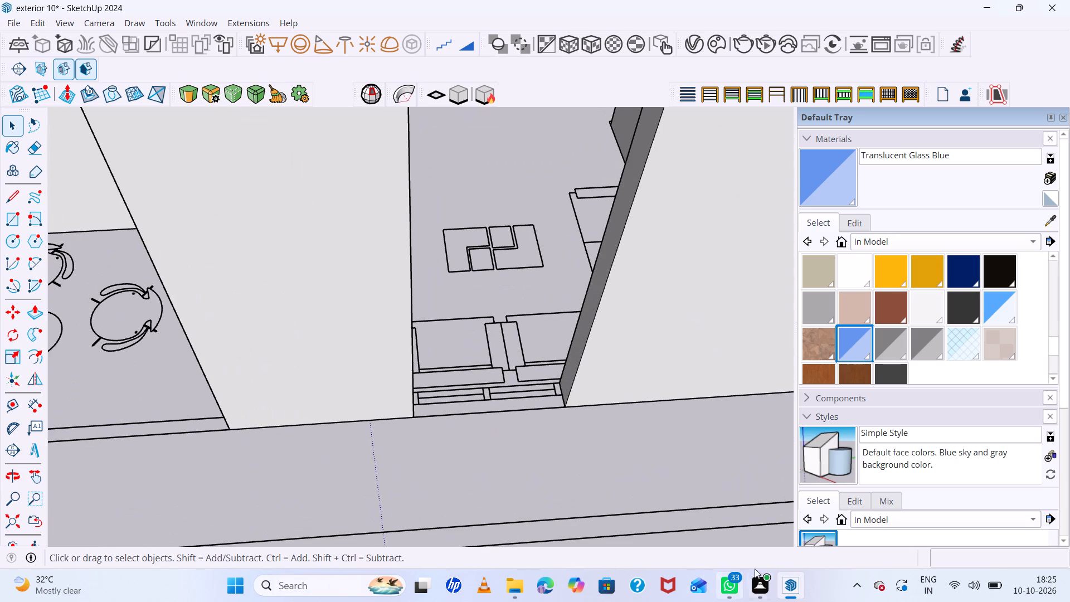
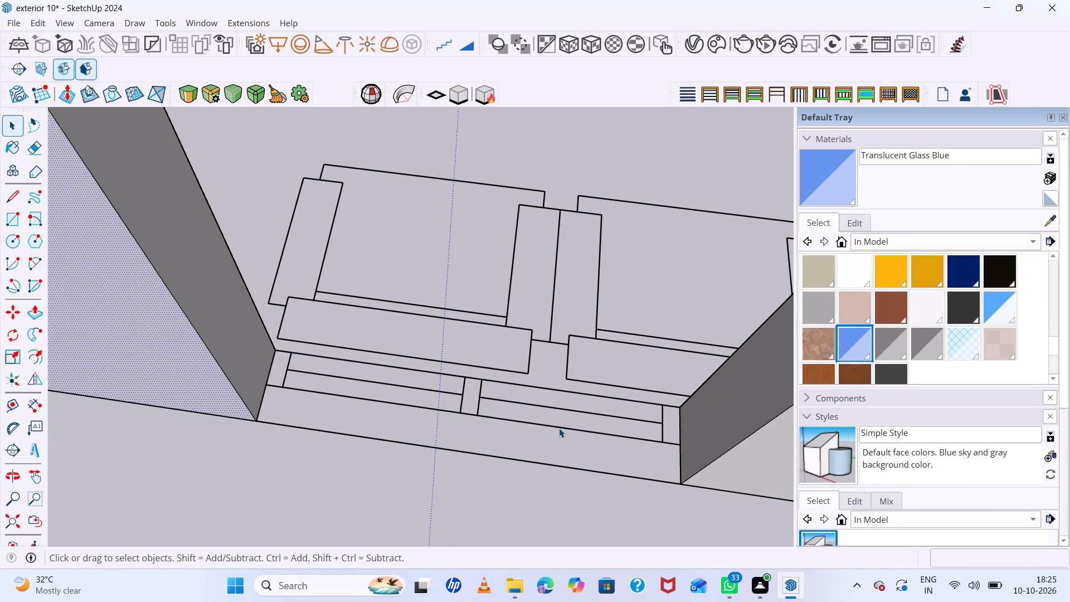
Draw a 4' by 9" rectangle across the base of the full-height gap in the wall beside the balcony.
key(r)
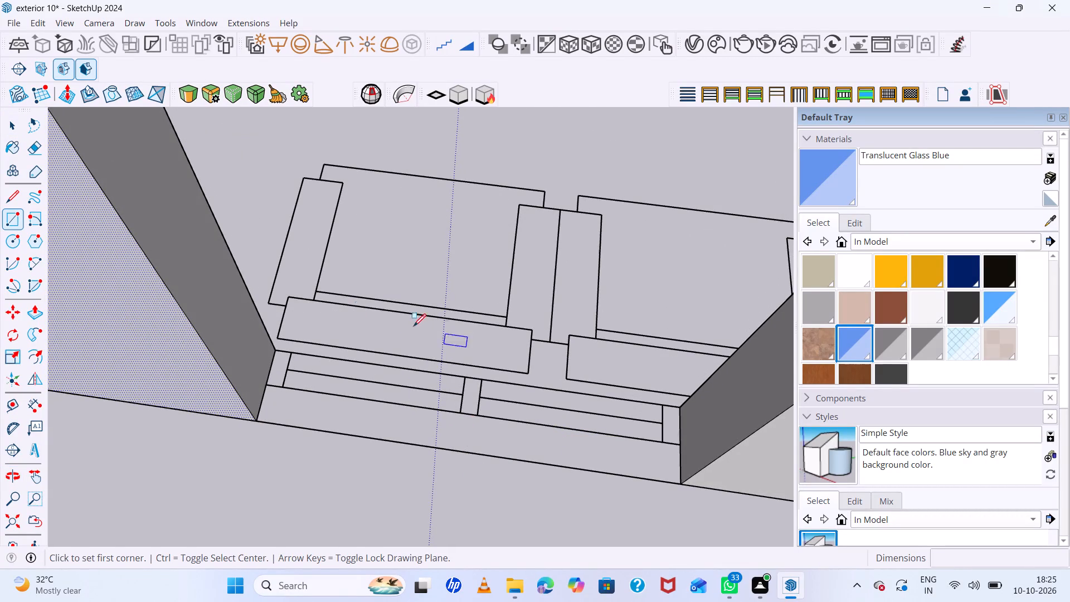
click(257, 423)
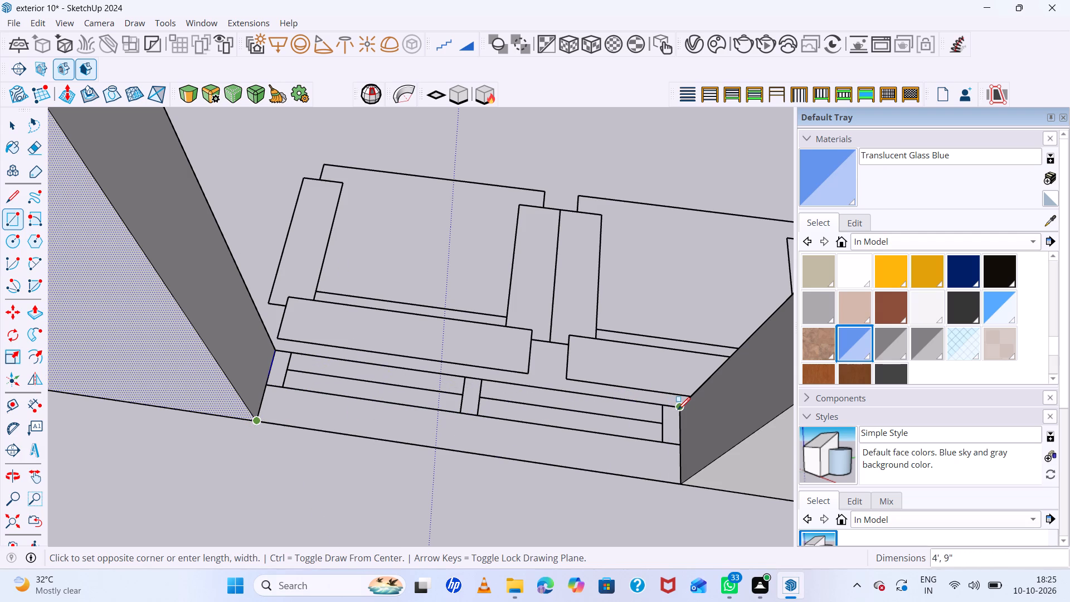
click(678, 410)
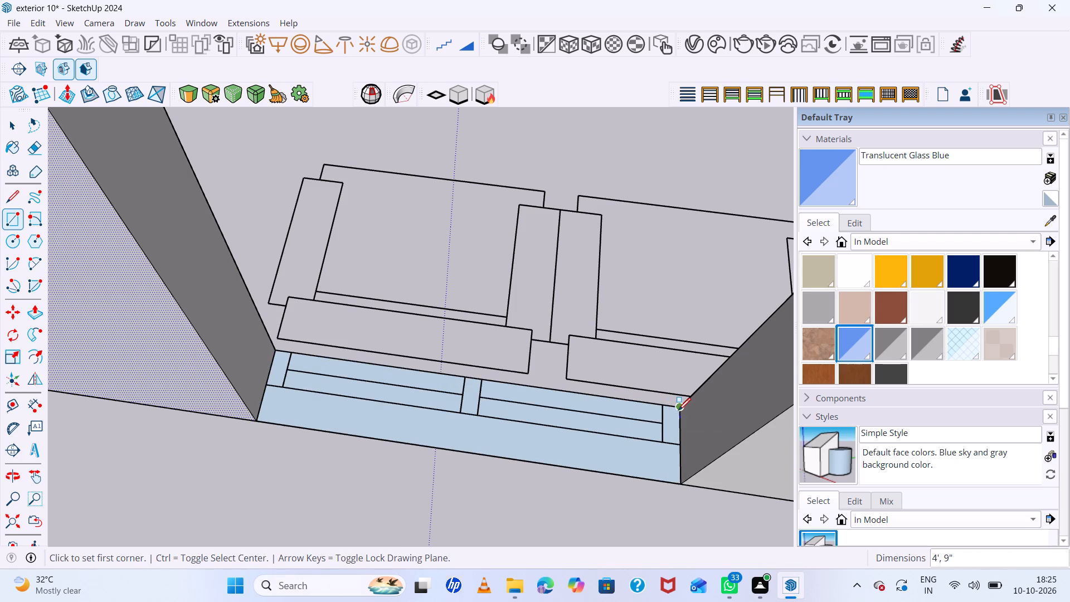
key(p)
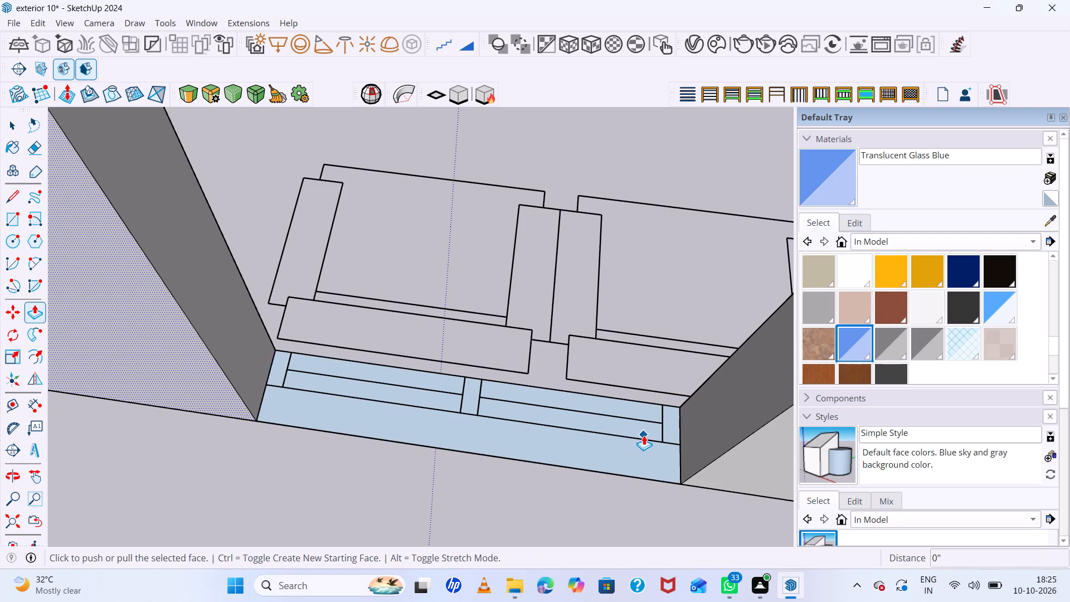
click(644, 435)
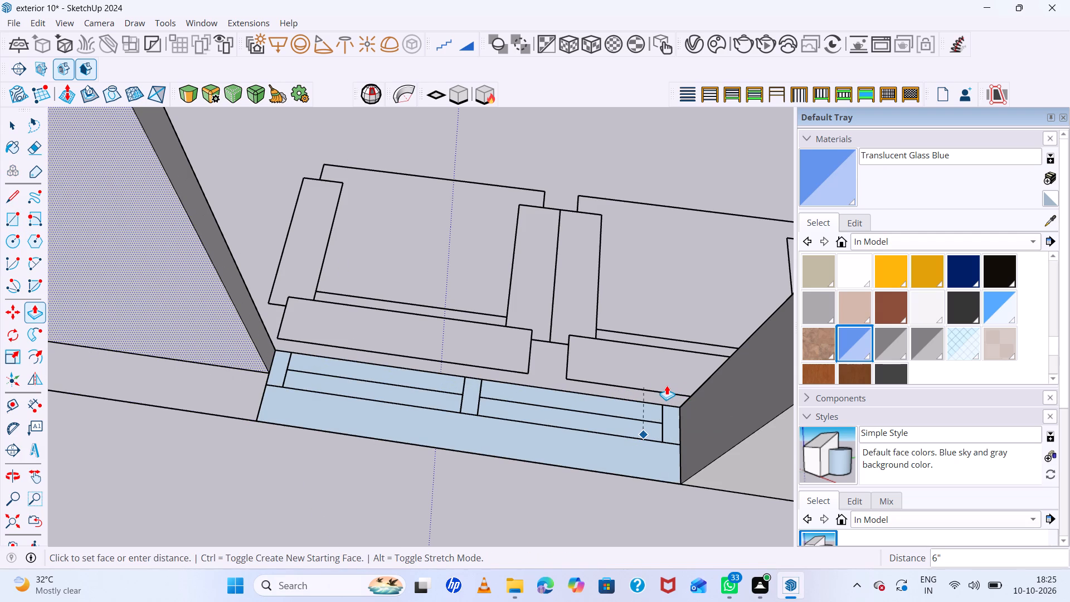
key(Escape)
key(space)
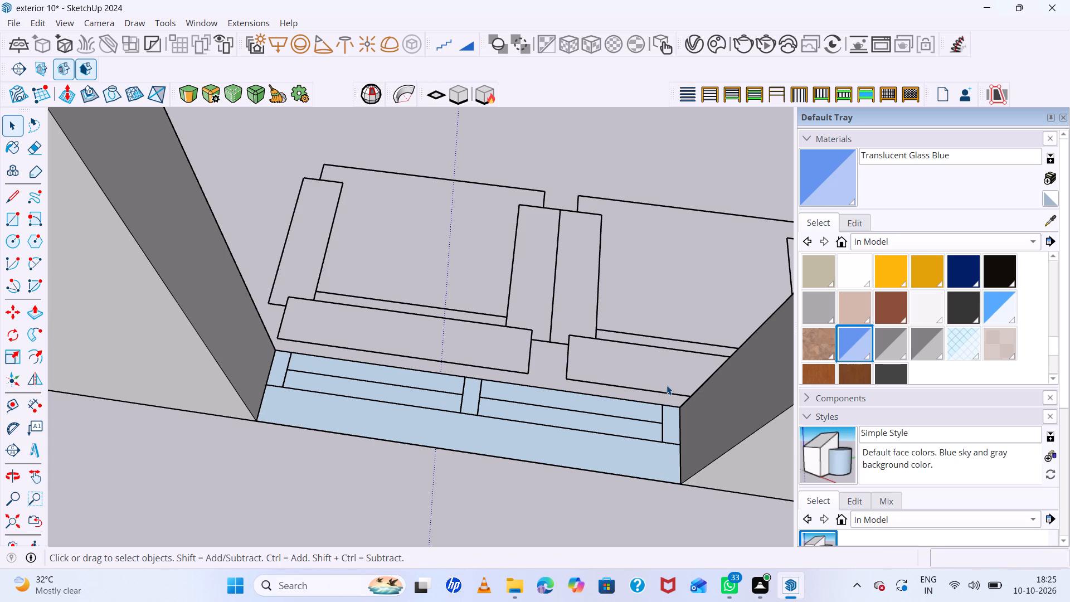
Push/Pull the rectangle at the base of the gap up 3' to form the wall below the window.
click(612, 445)
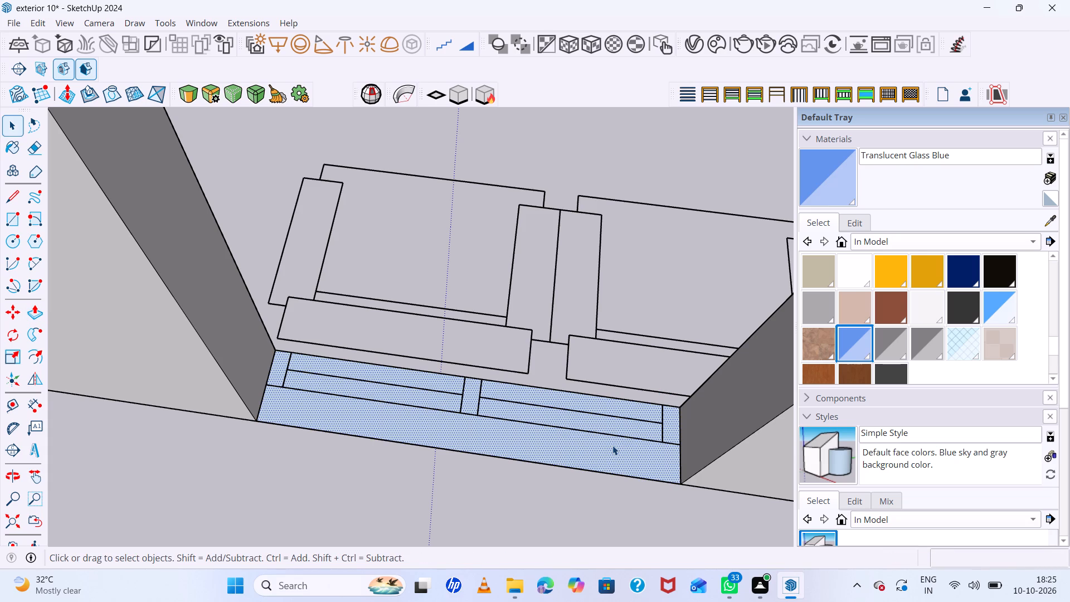
key(p)
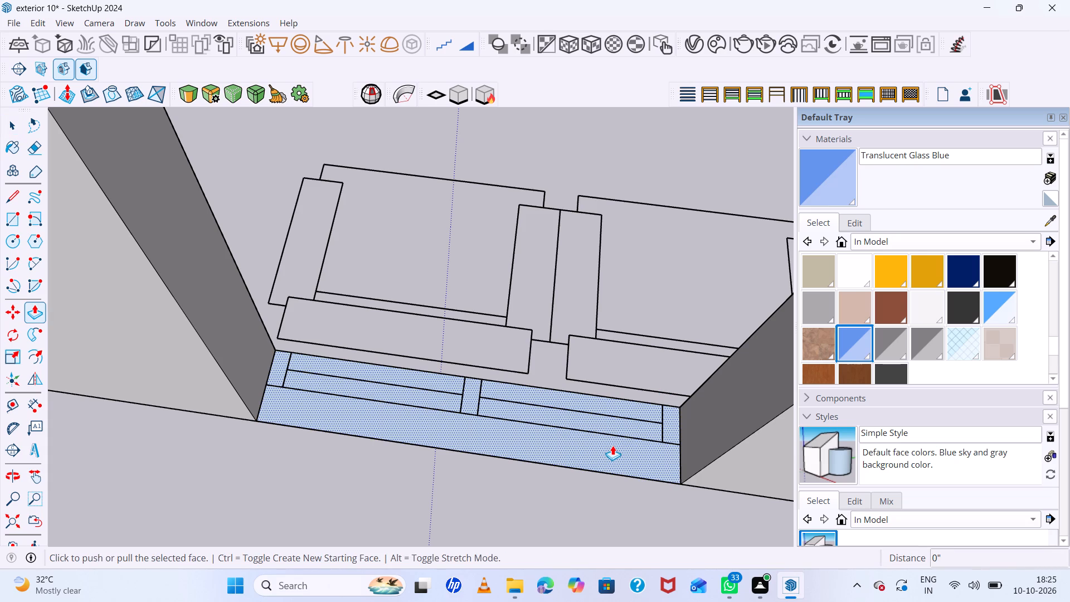
click(612, 445)
key(3)
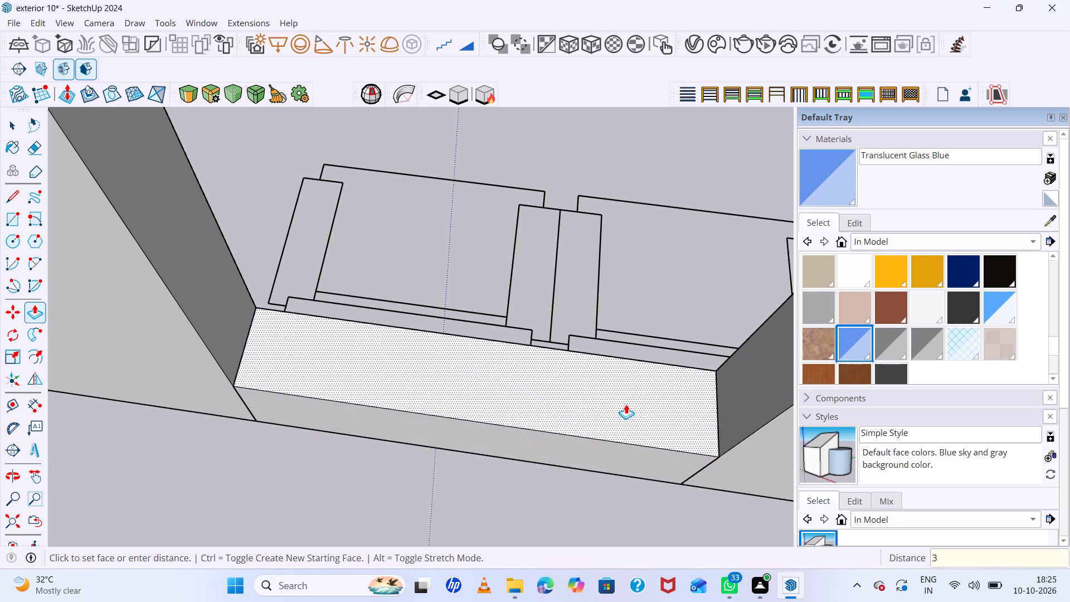
key(apostrophe)
key(Return)
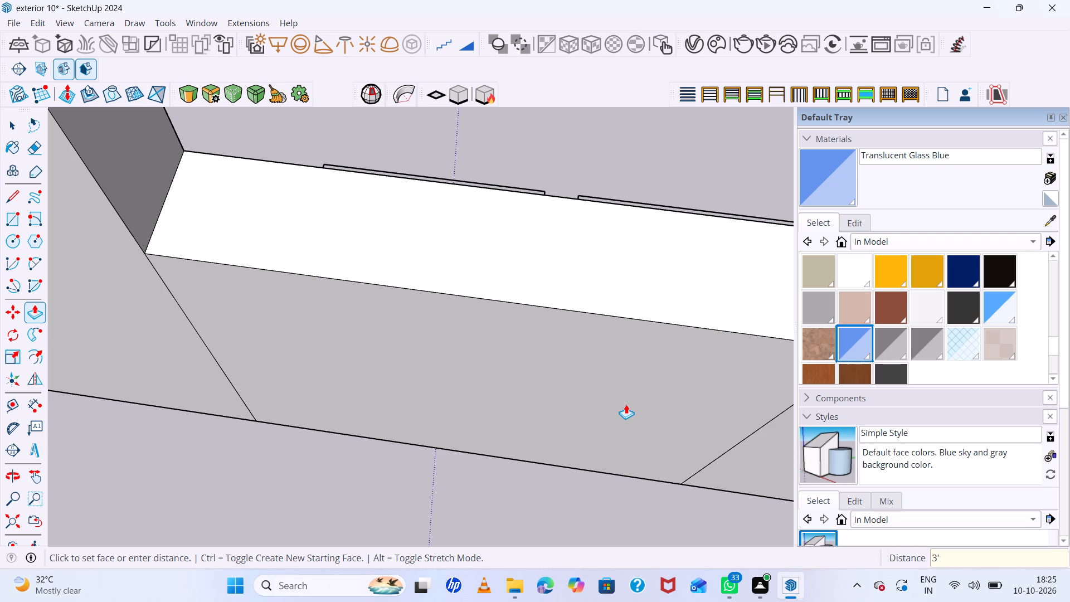
Copy the top face of the low wall 7' straight up, level with the top of the adjoining walls.
scroll(509, 353, down, 11)
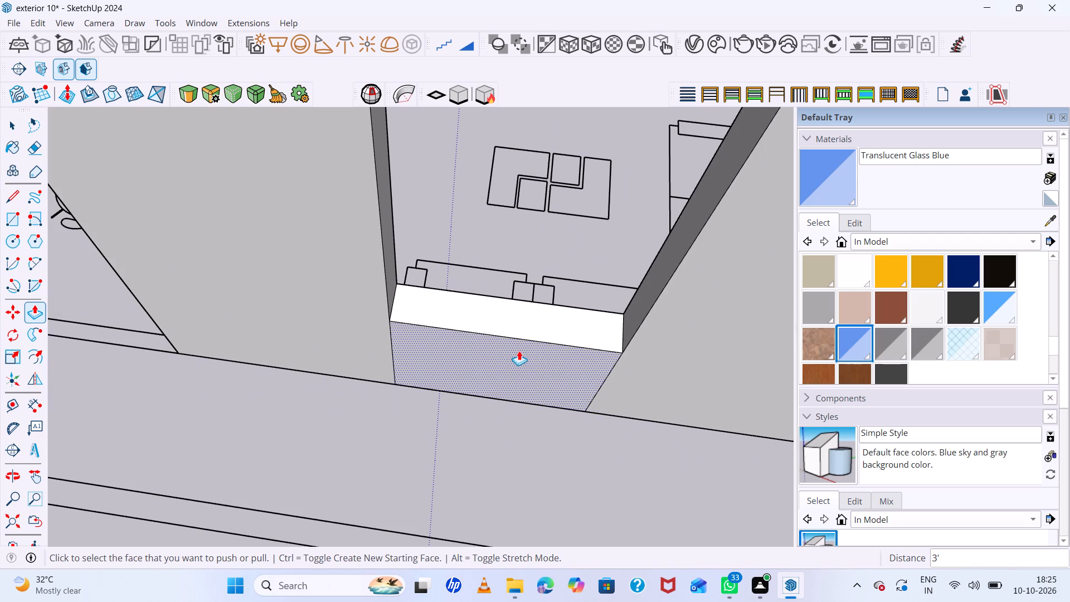
key(space)
click(596, 326)
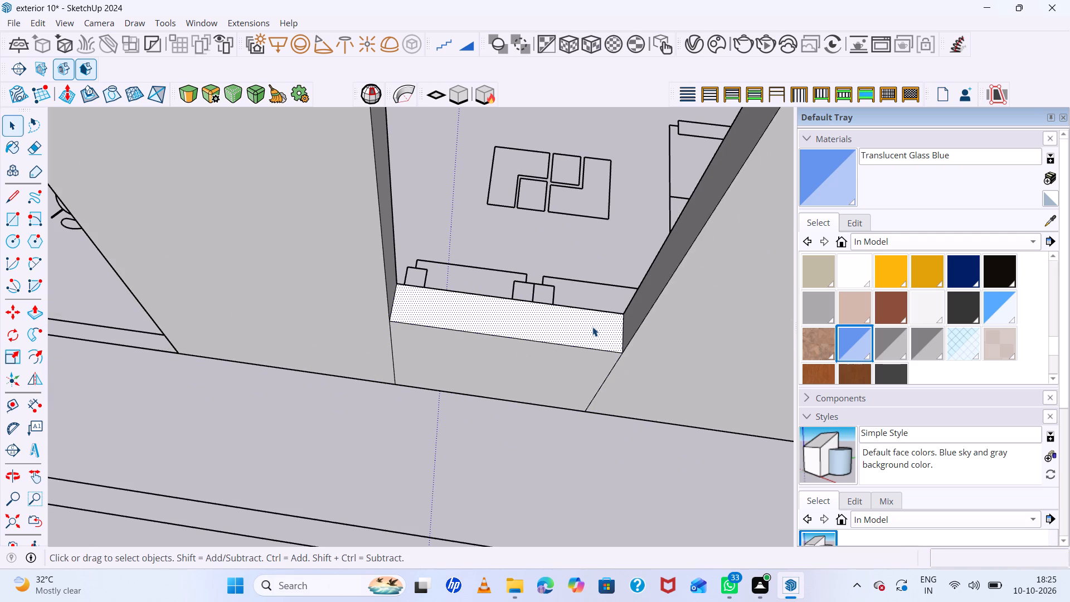
key(m)
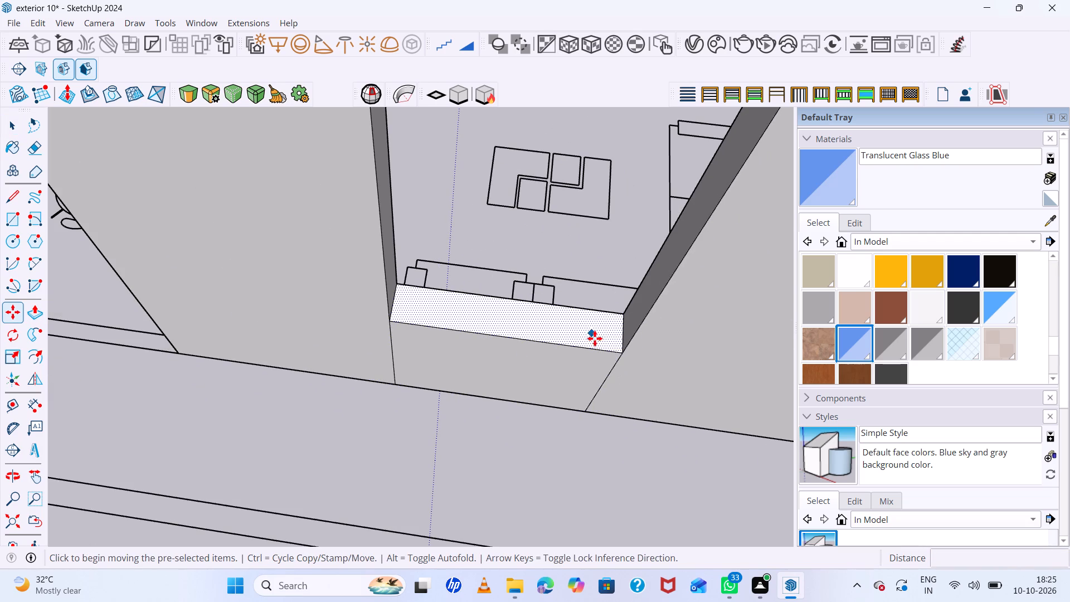
ctrl+click(620, 352)
key(Up)
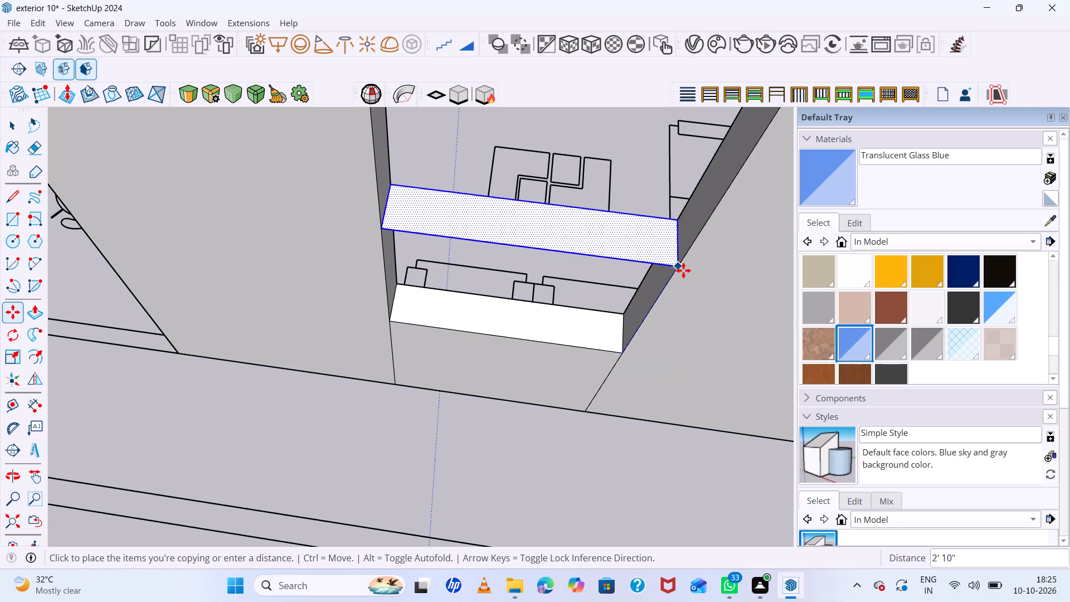
scroll(688, 265, down, 11)
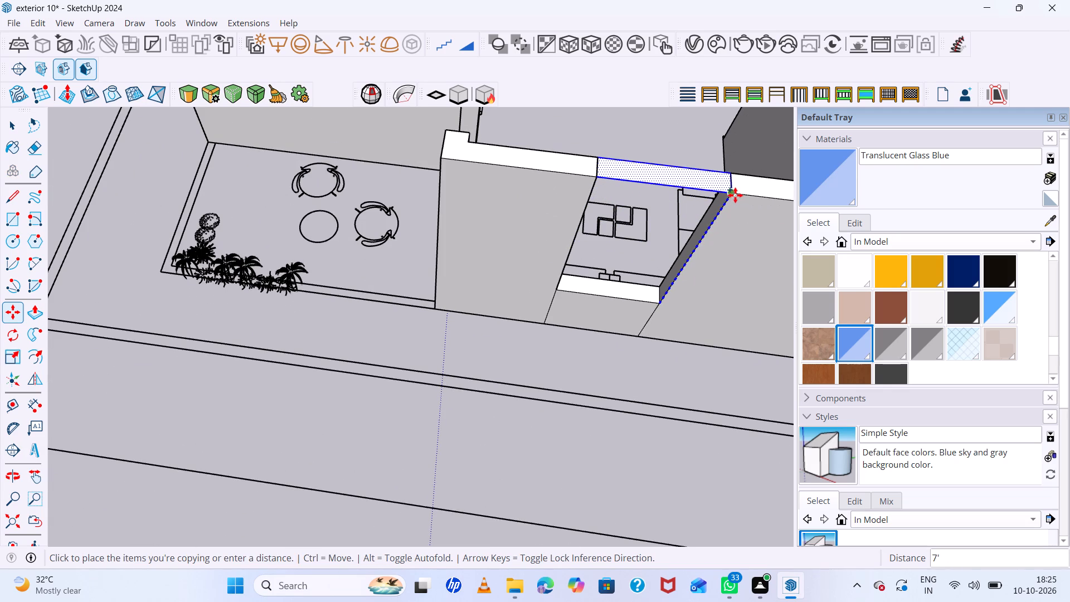
click(735, 195)
Push/Pull the copied top face down 3' to form the wall above the window opening.
key(p)
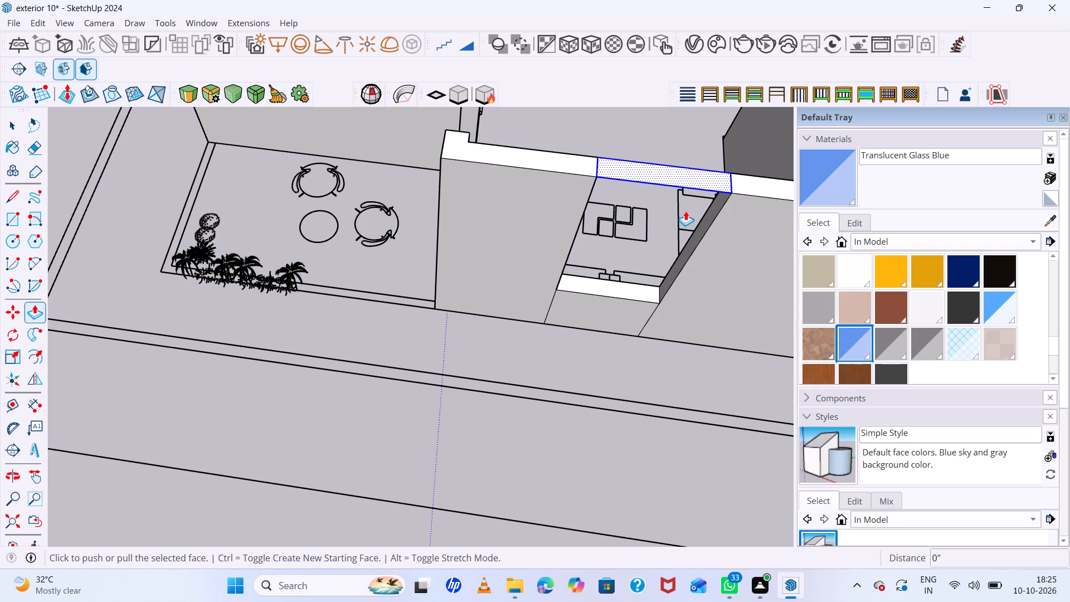
click(690, 176)
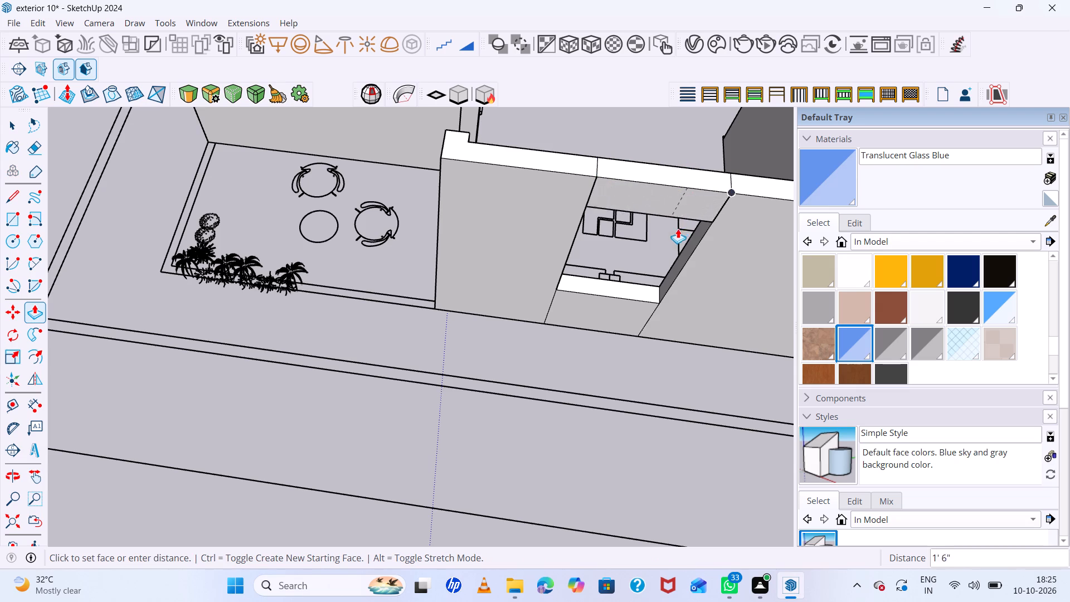
text(3')
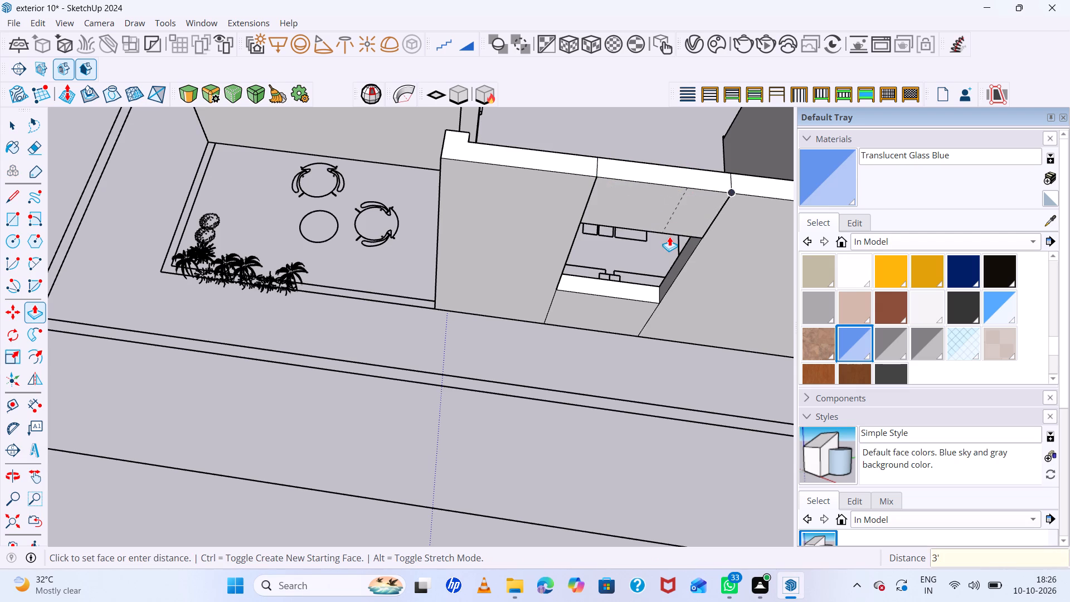
key(Return)
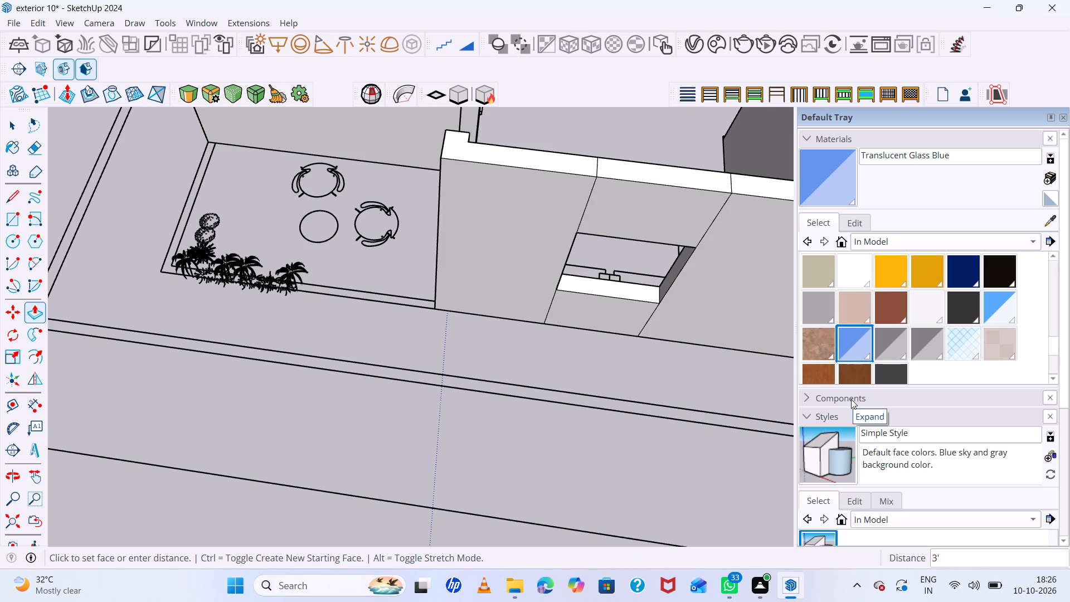
Erase the vertical seam lines above and below the new window opening on the outer wall face.
key(e)
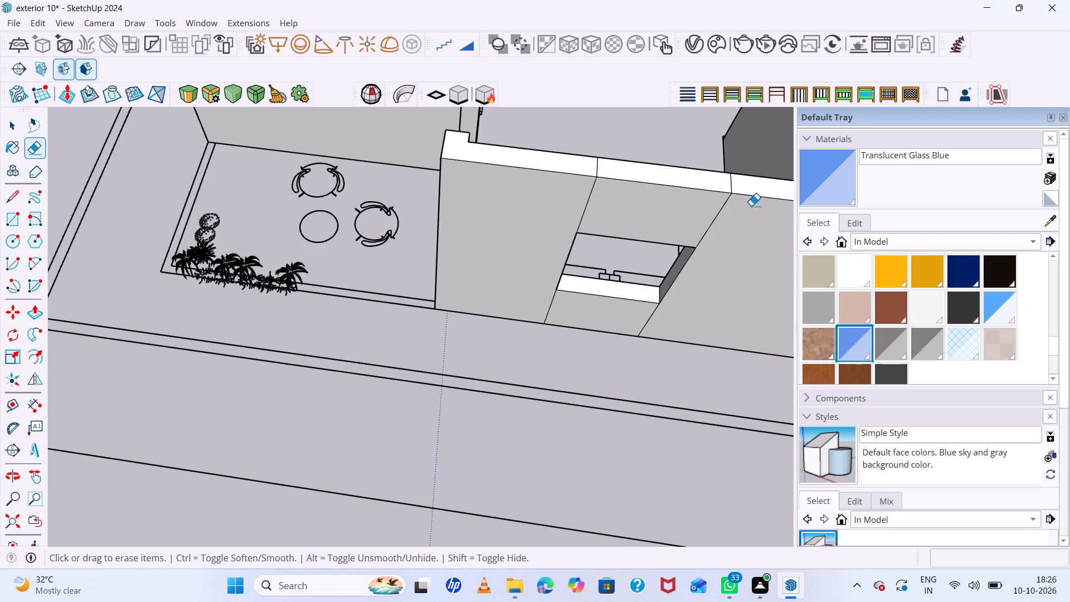
click(719, 217)
click(586, 203)
click(644, 318)
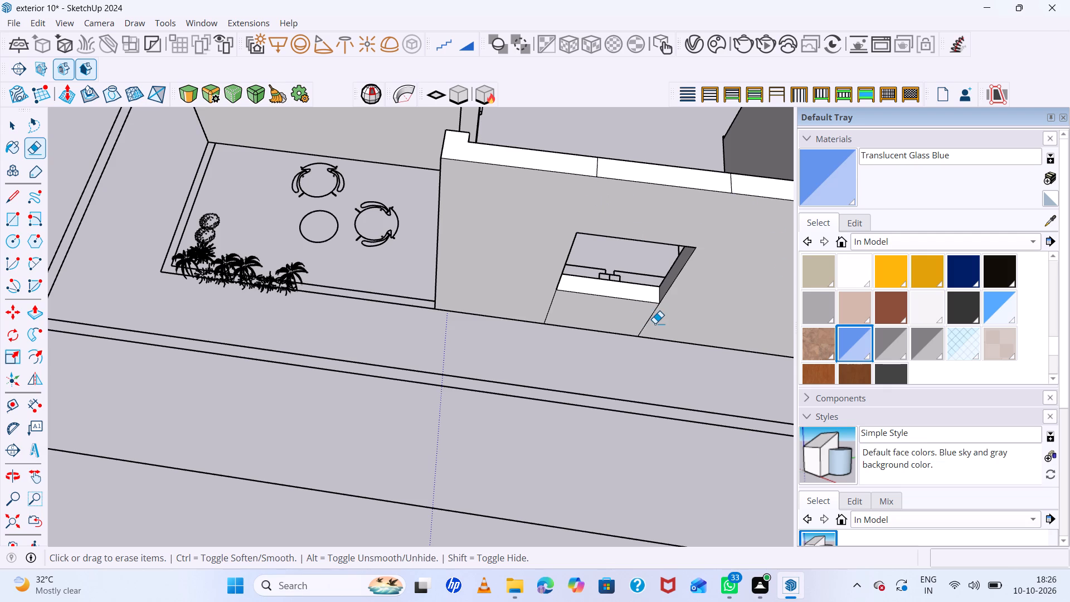
click(652, 322)
drag(645, 319, 650, 319)
drag(565, 312, 492, 303)
drag(488, 303, 477, 300)
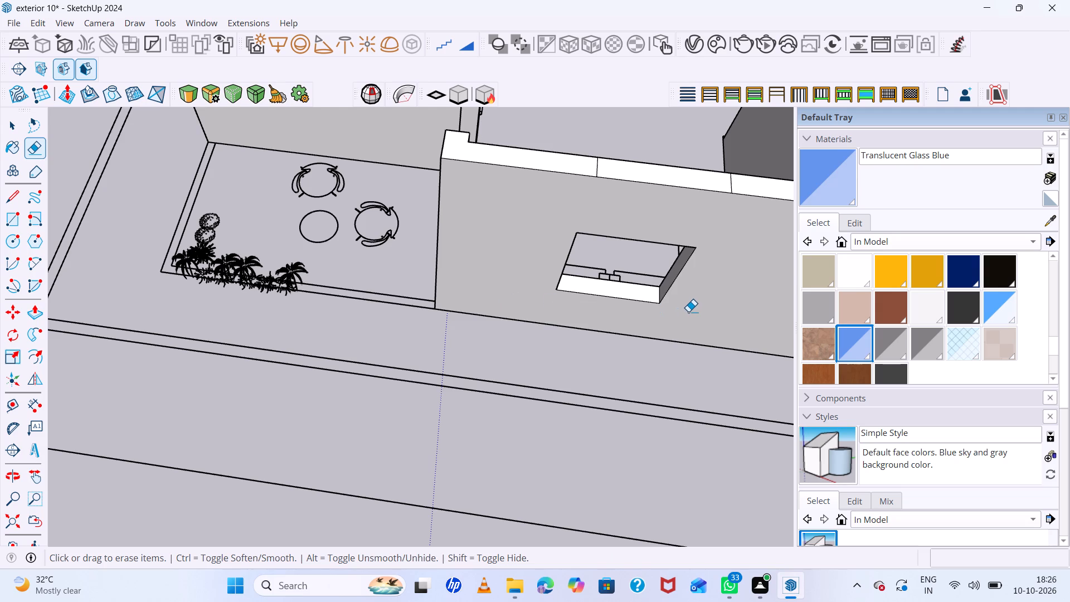
Erase the two leftover seam lines on the wall's top face above the new window opening.
scroll(688, 312, down, 3)
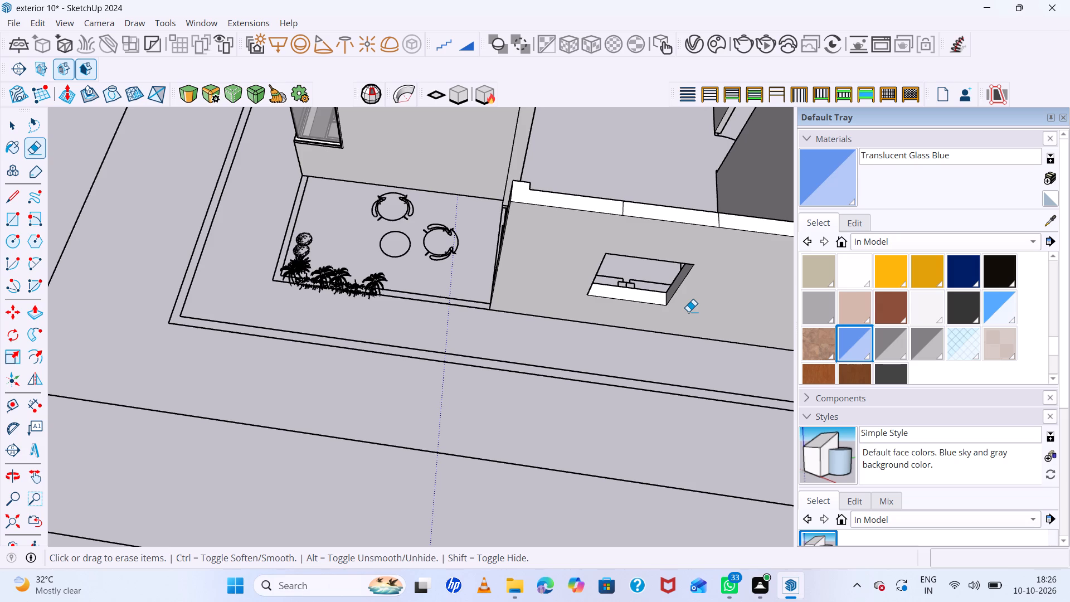
scroll(688, 312, up, 2)
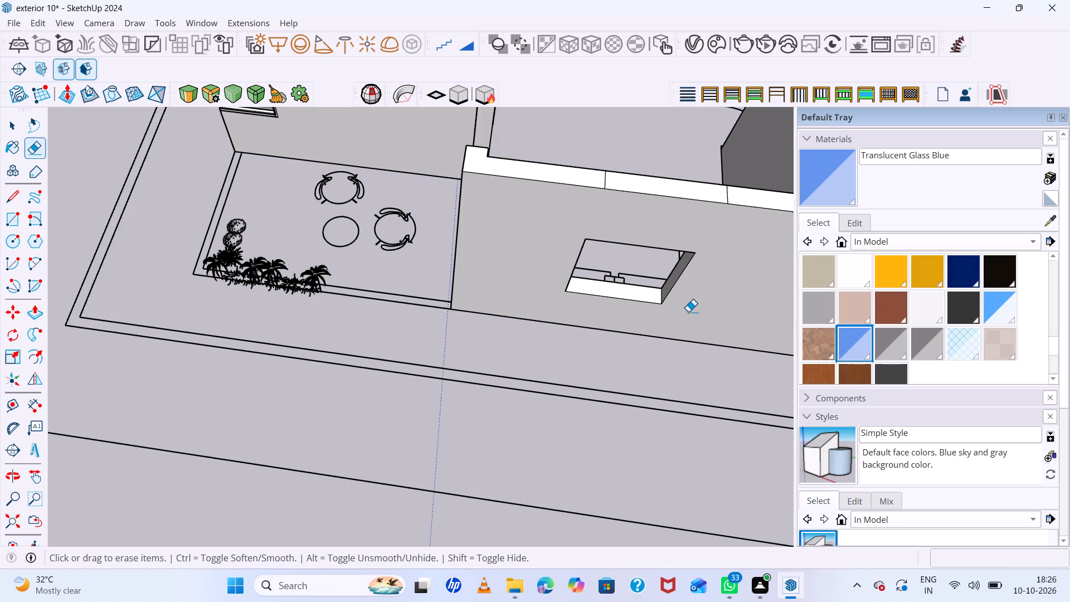
scroll(688, 312, down, 4)
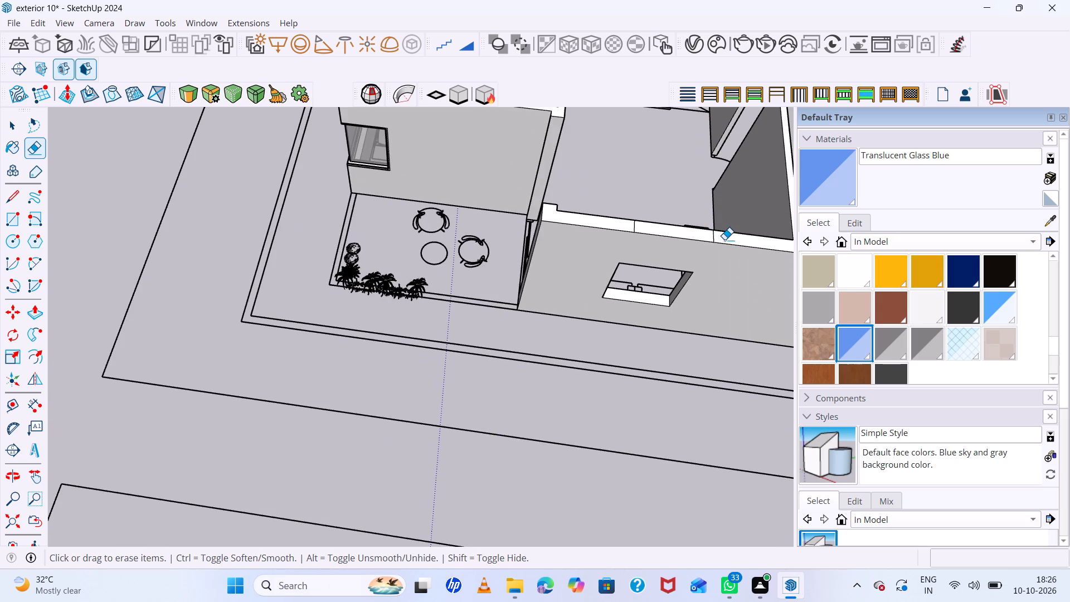
drag(712, 239, 706, 239)
drag(649, 228, 616, 226)
Draw a rectangle of about 4' 2" by 4' 2" corner to corner across the new window opening beside the balcony.
scroll(578, 219, down, 2)
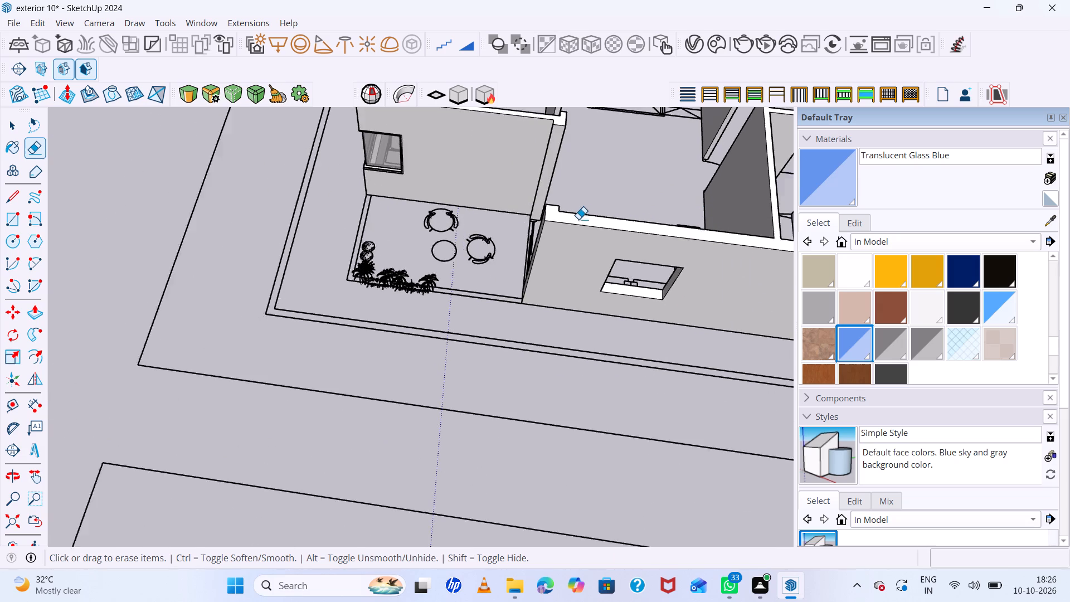
scroll(578, 219, down, 4)
middle_drag(664, 293, 688, 196)
scroll(669, 264, up, 1)
scroll(643, 193, up, 7)
scroll(486, 197, down, 17)
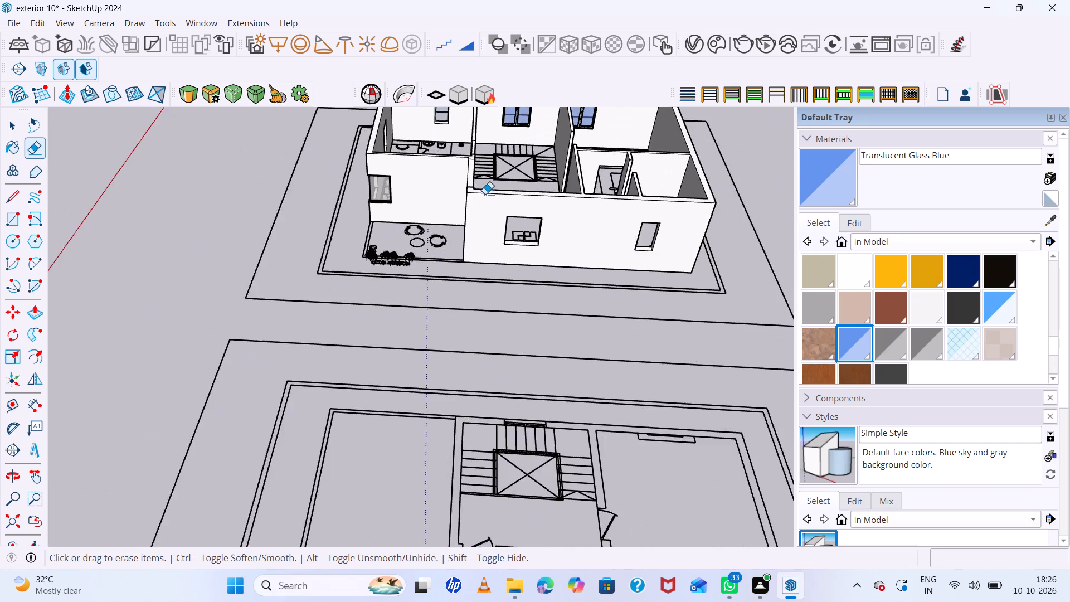
scroll(485, 194, down, 5)
scroll(567, 213, up, 8)
scroll(543, 169, down, 14)
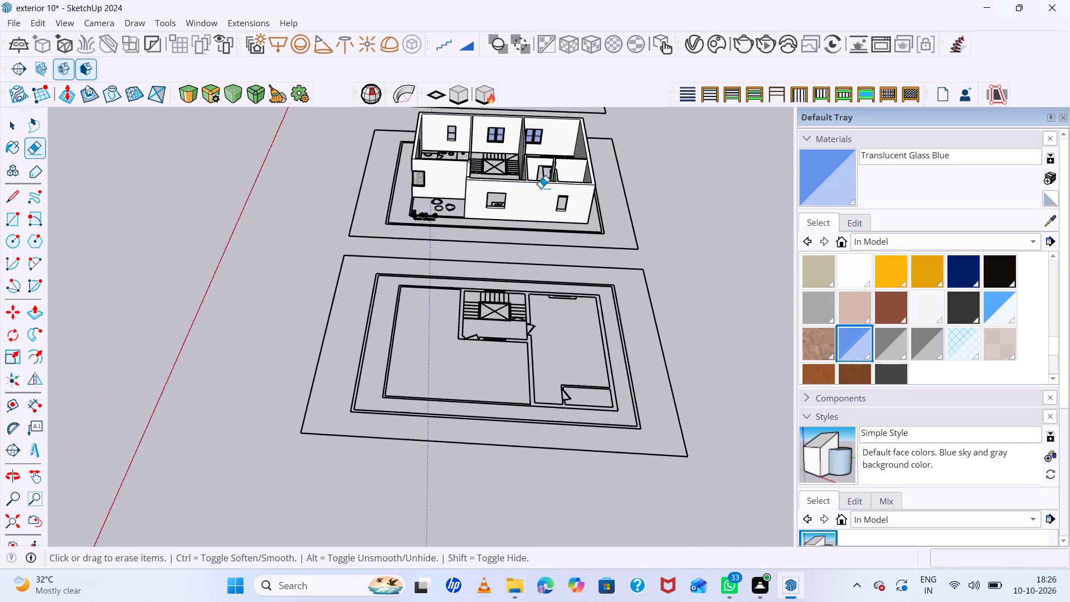
scroll(556, 190, up, 2)
middle_drag(558, 185, 569, 140)
scroll(575, 133, down, 1)
scroll(425, 190, up, 18)
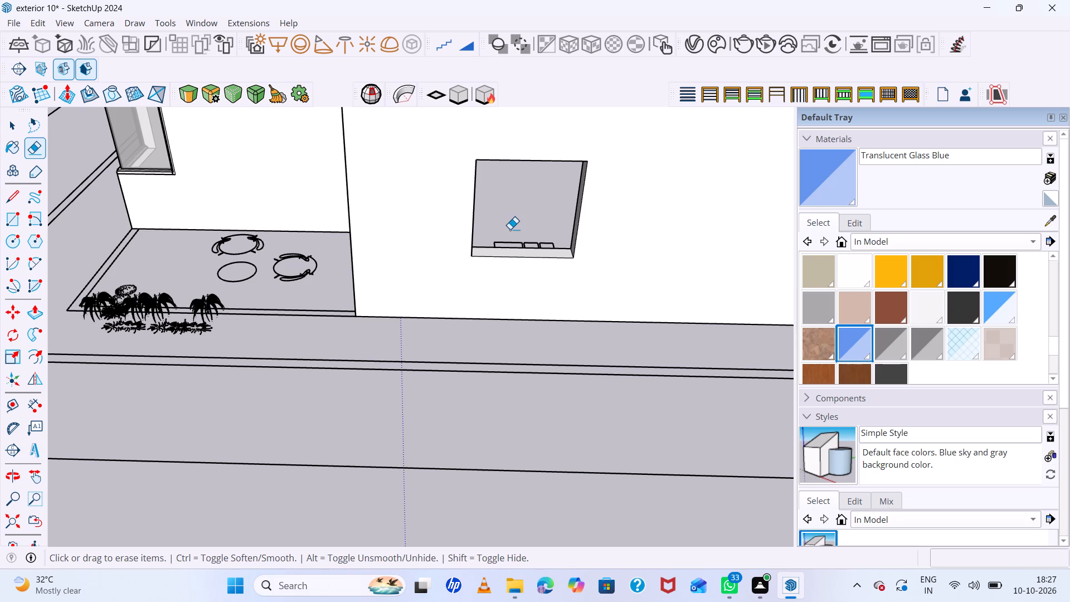
key(r)
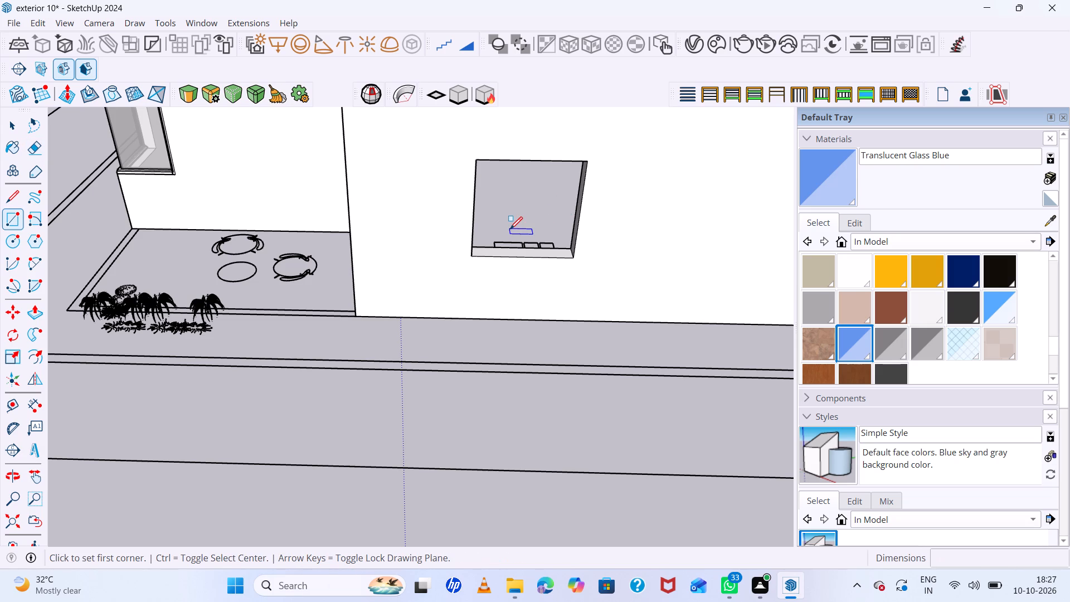
click(478, 161)
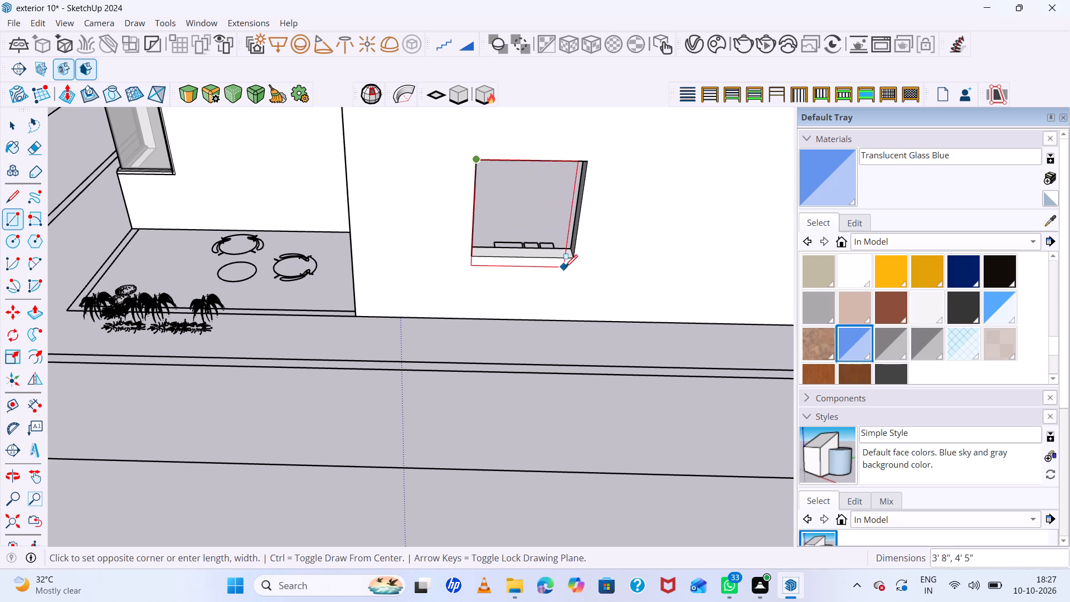
click(577, 260)
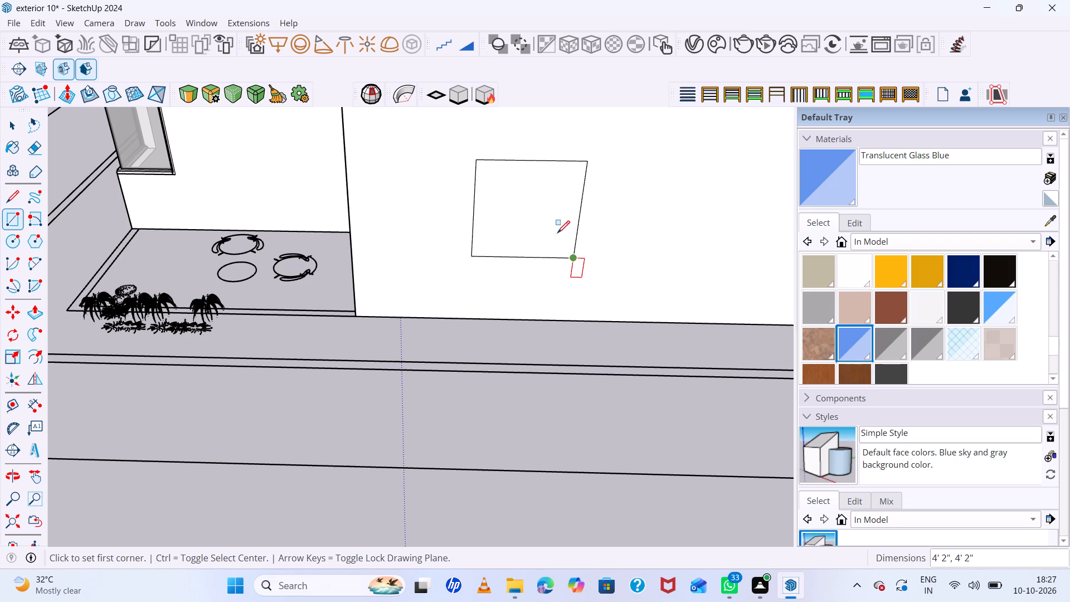
key(space)
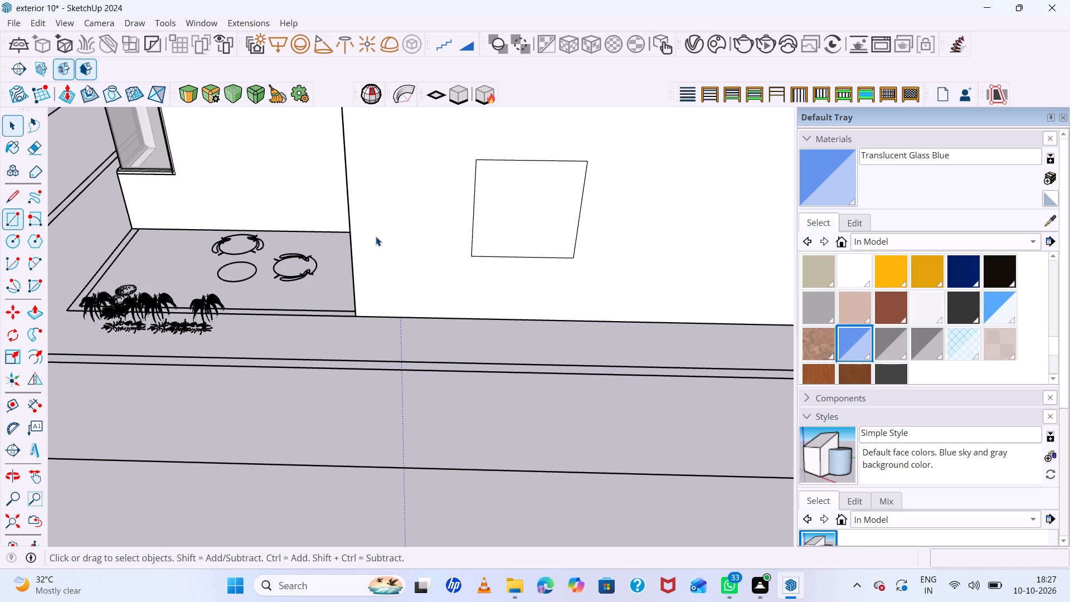
Offset the edges of the new square window face beside the balcony inward about 2" to form its frame.
click(491, 205)
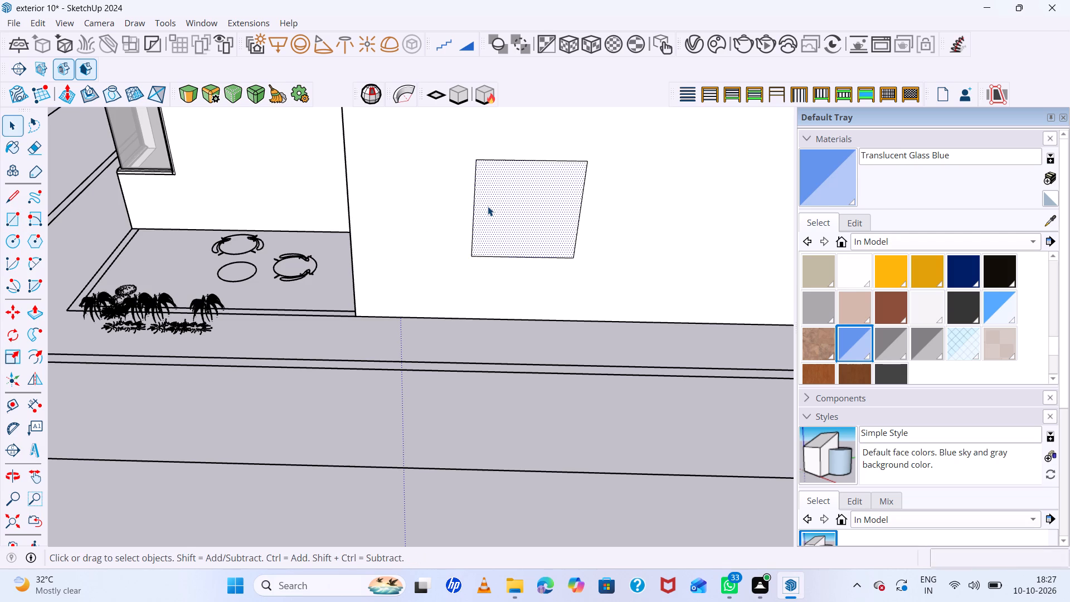
key(f)
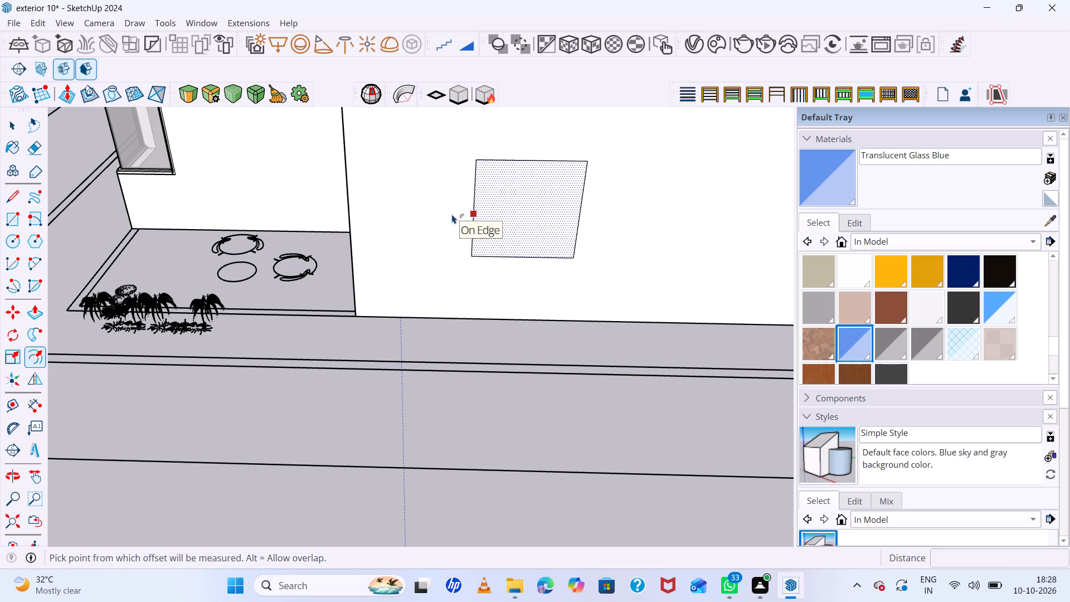
click(489, 203)
scroll(477, 213, up, 3)
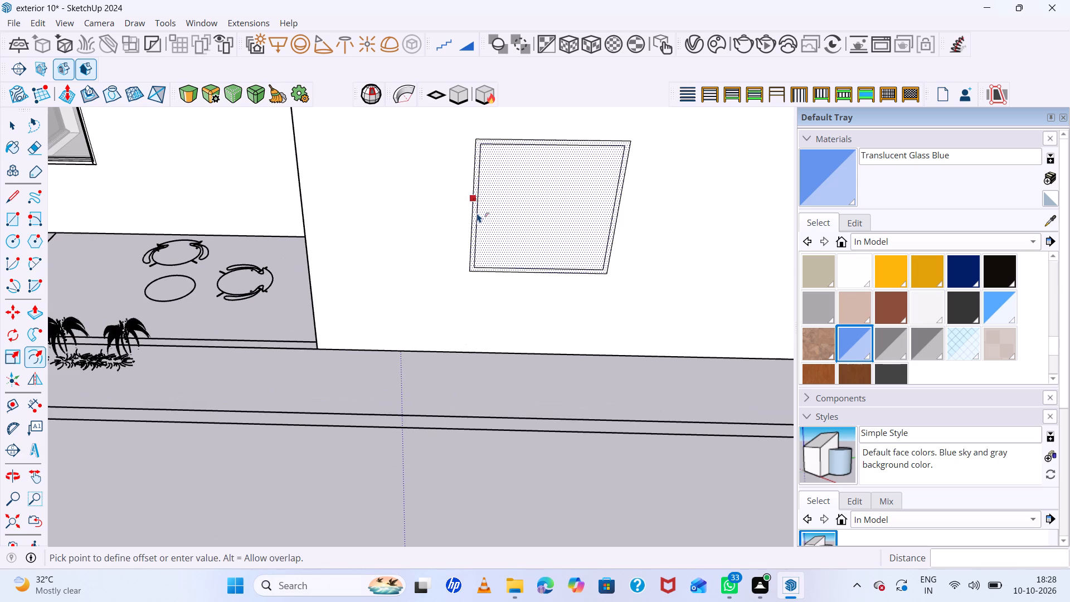
click(478, 212)
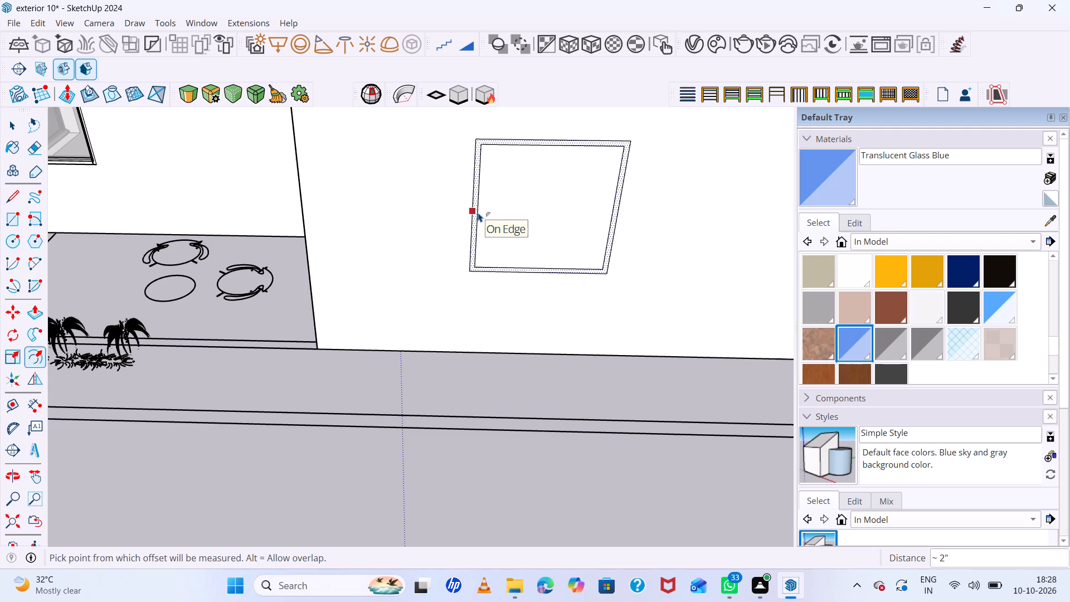
key(space)
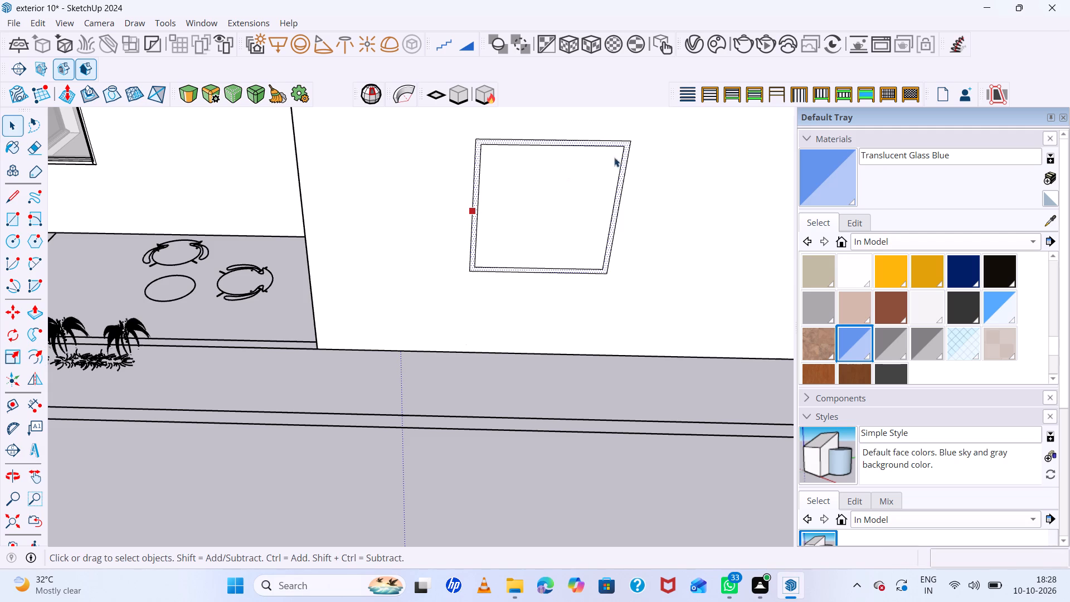
Paint the inner pane of the square window with Translucent Glass Blue.
click(824, 179)
click(589, 197)
Draw a rectangle of about 4' by 2' corner to corner across the narrow window opening in the same wall.
scroll(564, 206, down, 3)
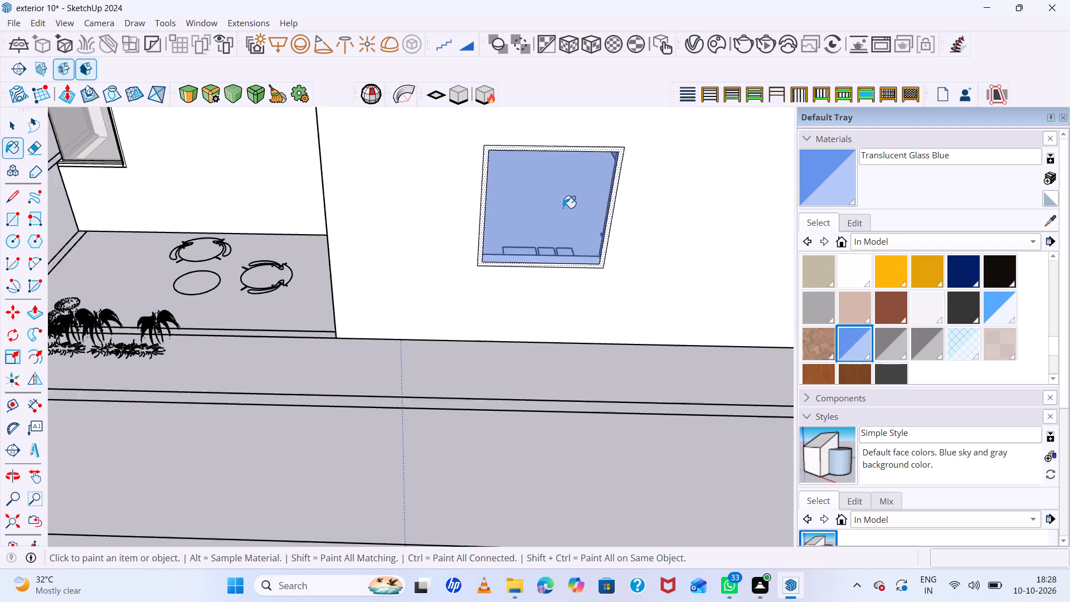
scroll(563, 208, down, 3)
middle_drag(591, 255, 622, 138)
scroll(525, 298, down, 8)
scroll(430, 319, down, 1)
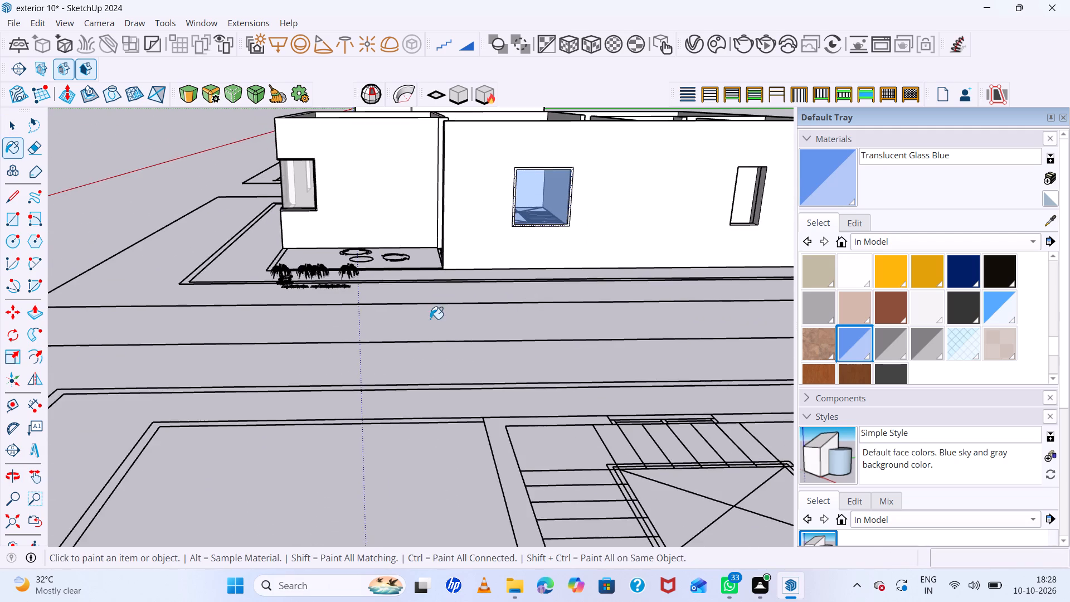
scroll(430, 319, down, 1)
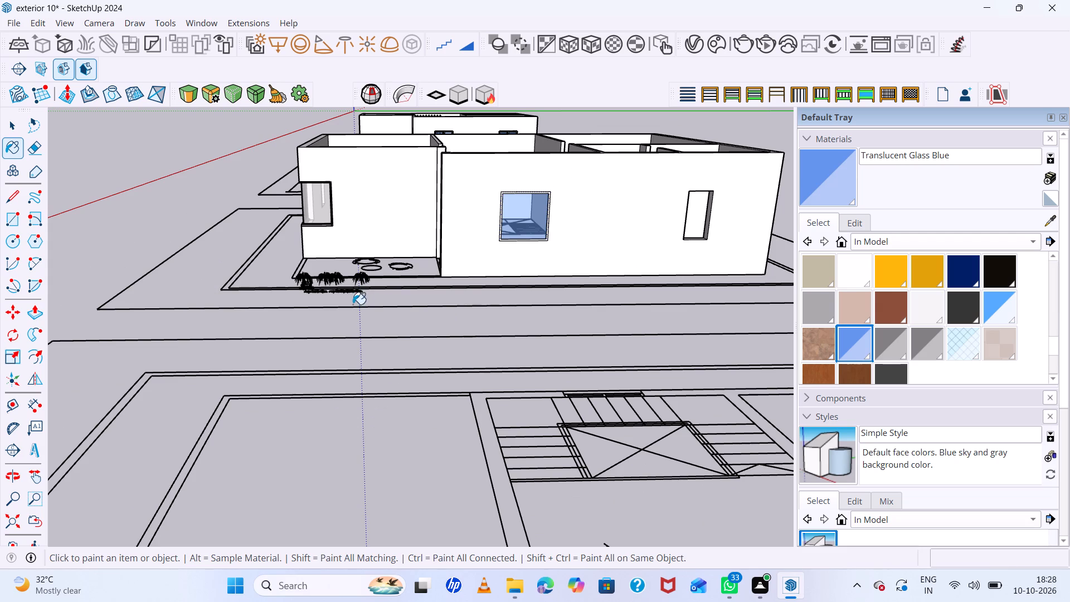
scroll(344, 303, down, 4)
scroll(631, 162, up, 6)
scroll(652, 225, up, 6)
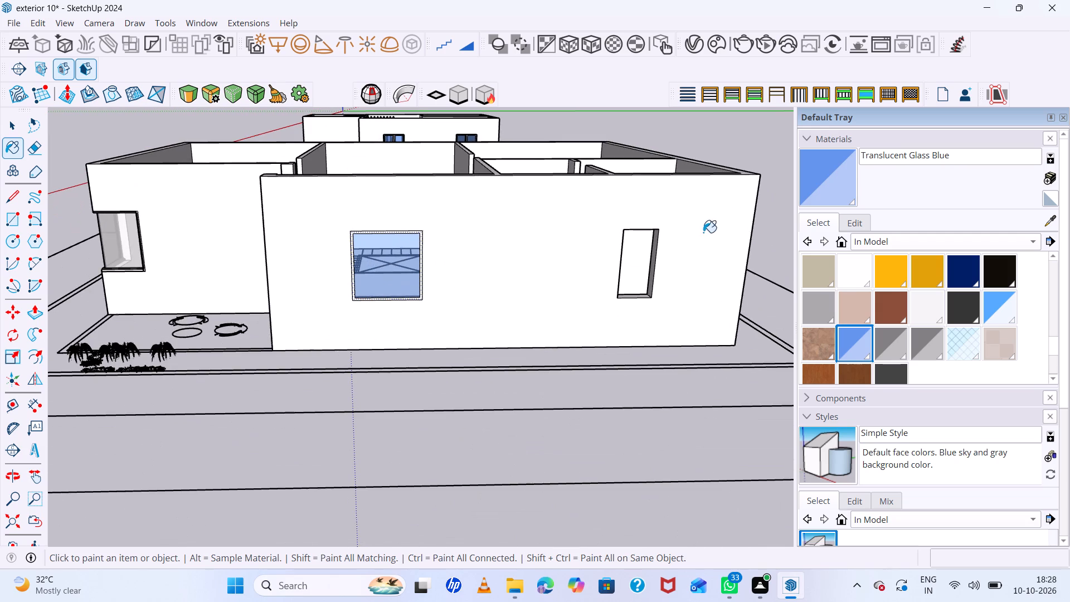
middle_drag(703, 232, 702, 201)
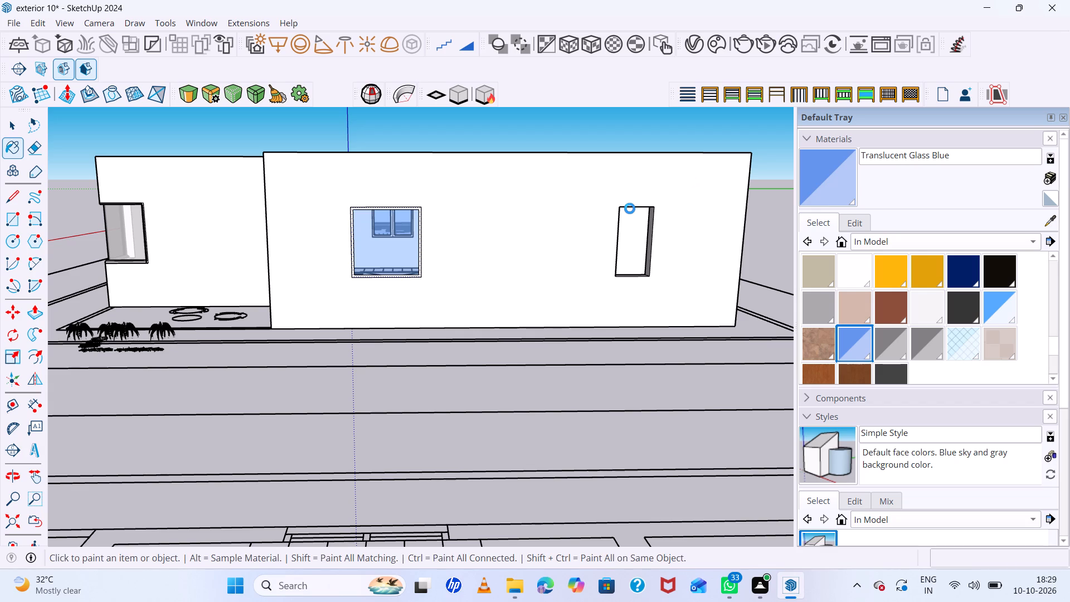
key(space)
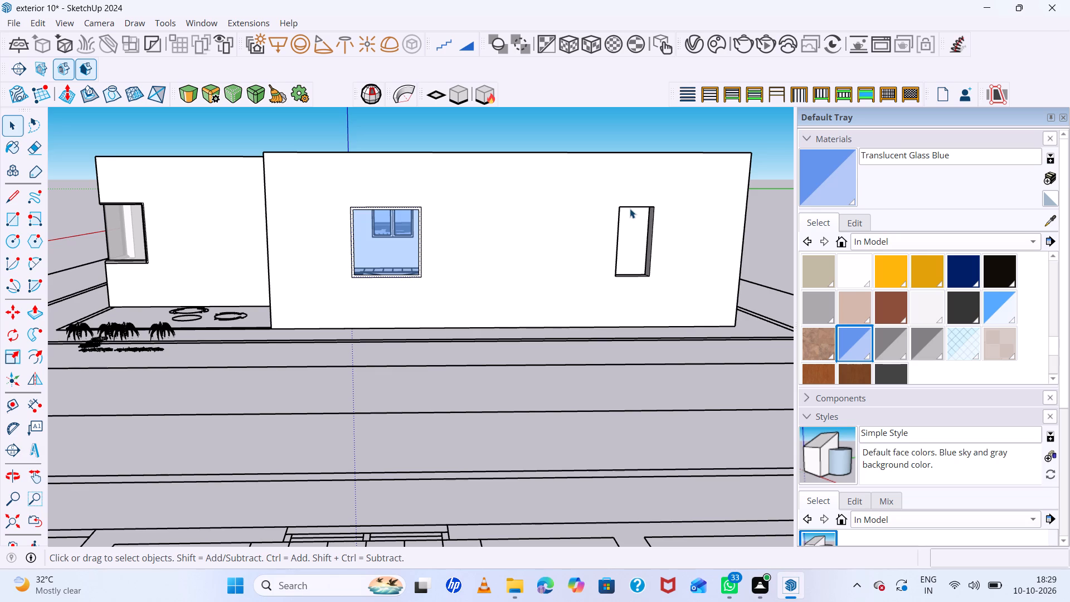
key(r)
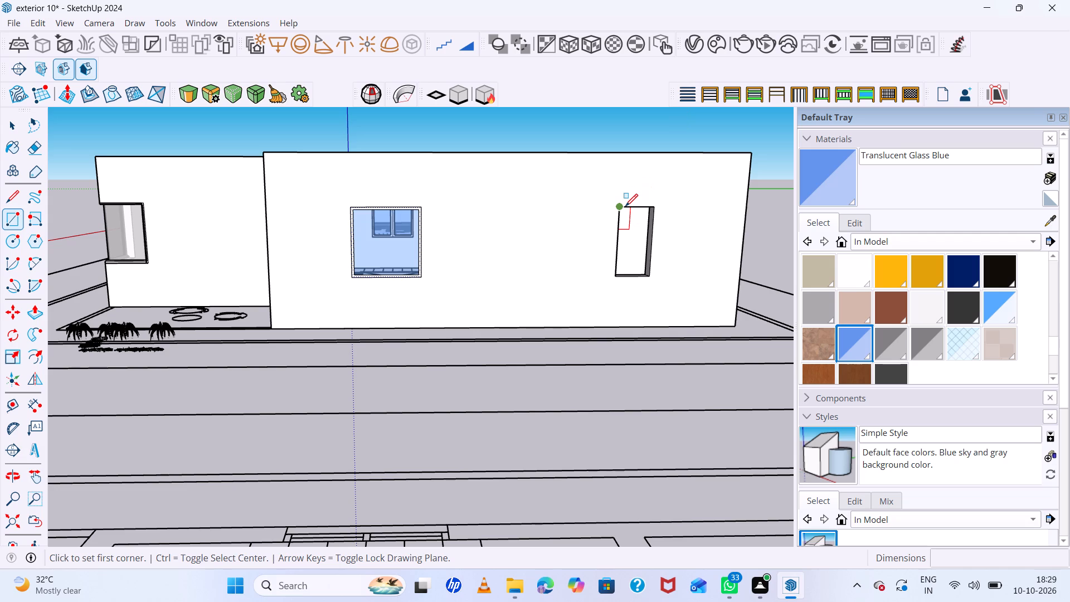
click(625, 206)
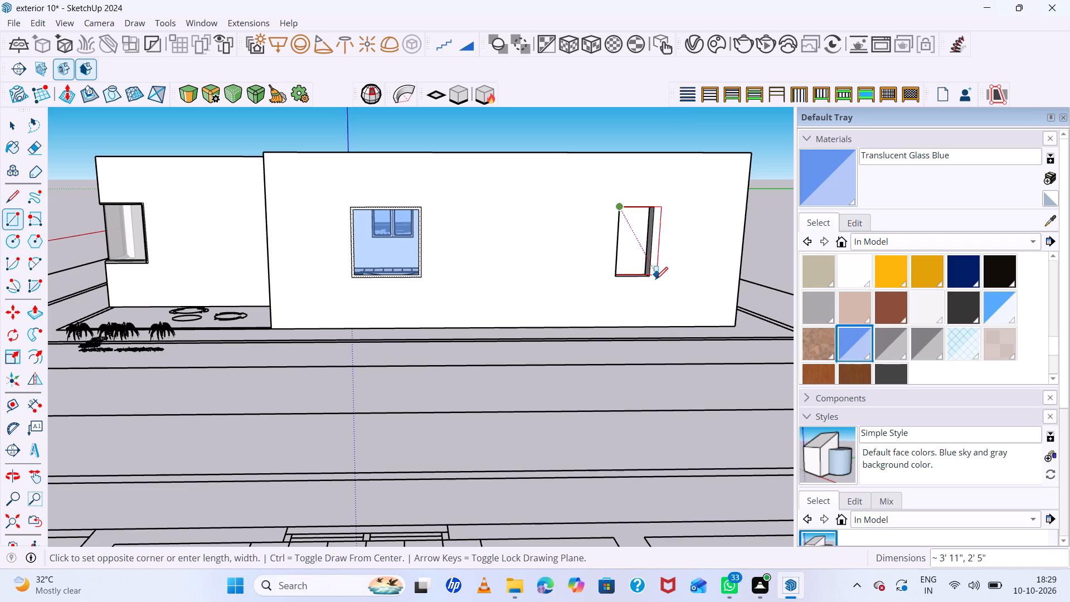
click(651, 276)
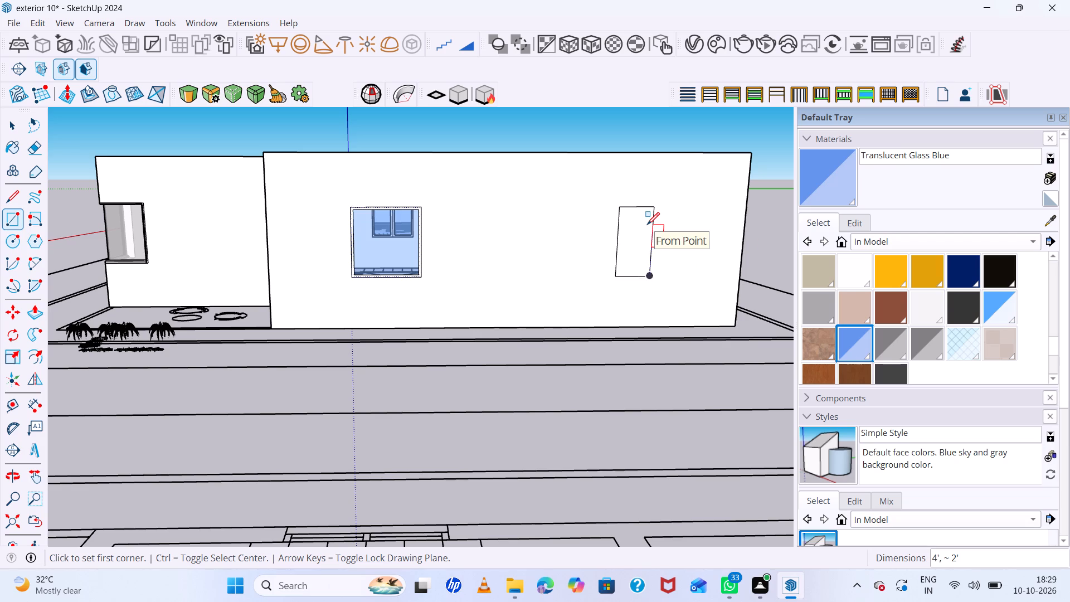
key(space)
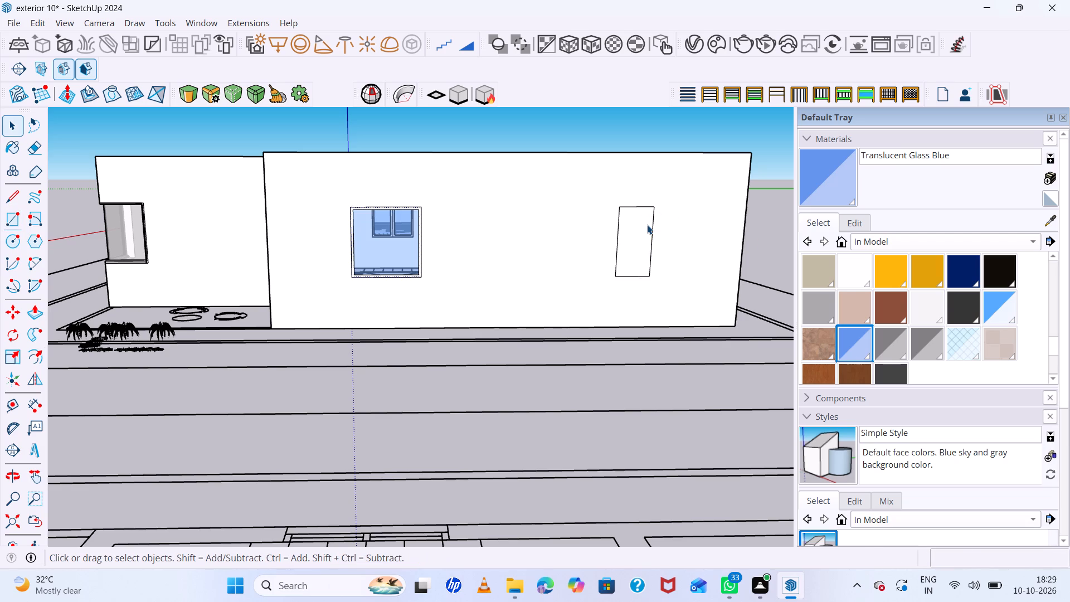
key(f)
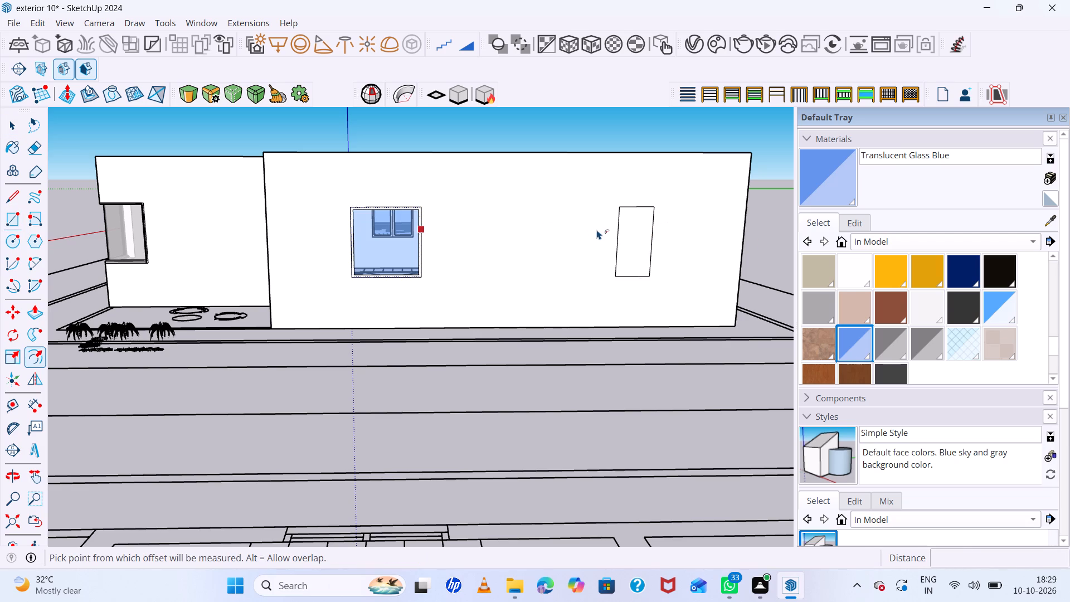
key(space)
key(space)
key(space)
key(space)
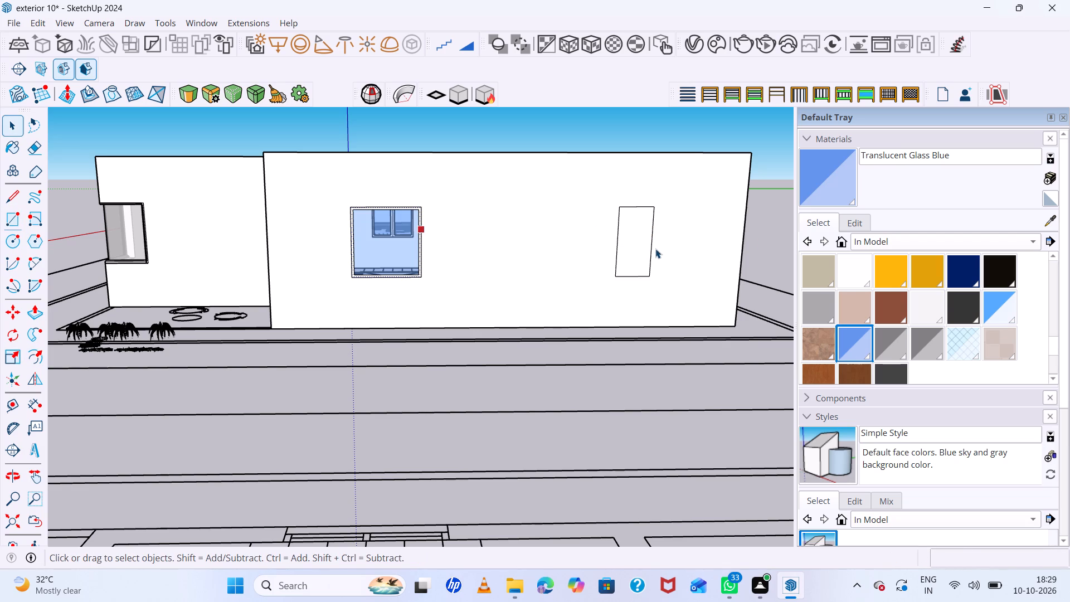
Offset the narrow window face's edges inward about 1" to form its frame.
click(649, 244)
key(f)
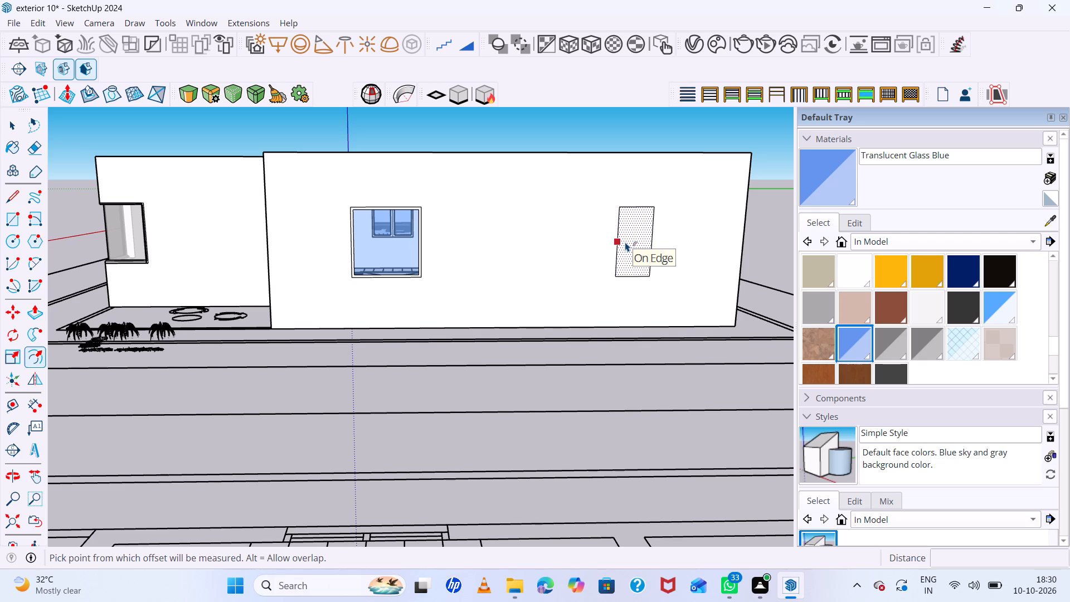
scroll(617, 235, up, 3)
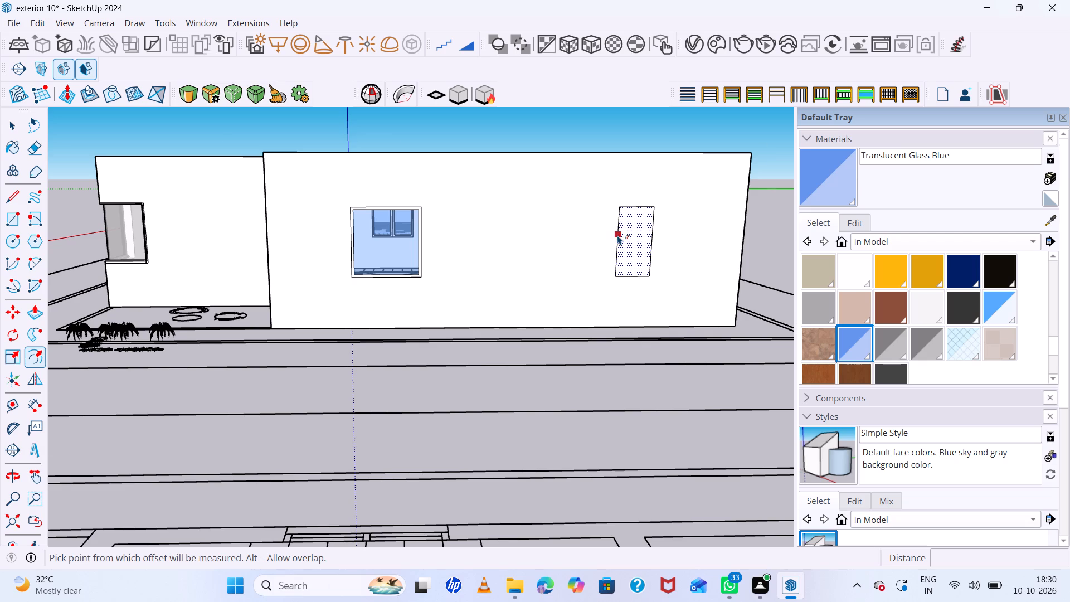
scroll(617, 235, up, 7)
click(620, 231)
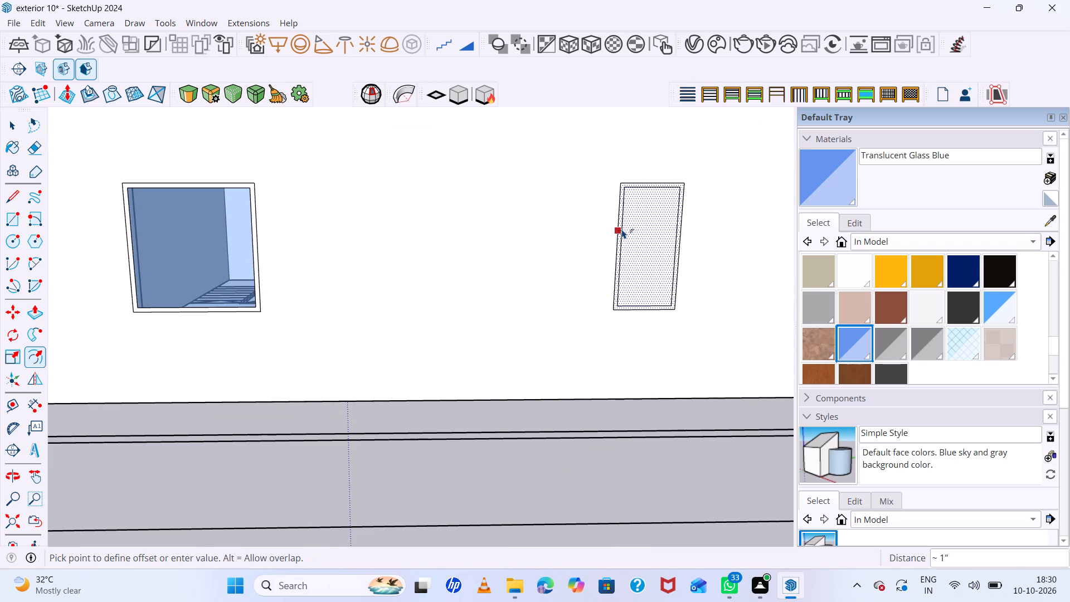
scroll(622, 229, up, 3)
click(622, 229)
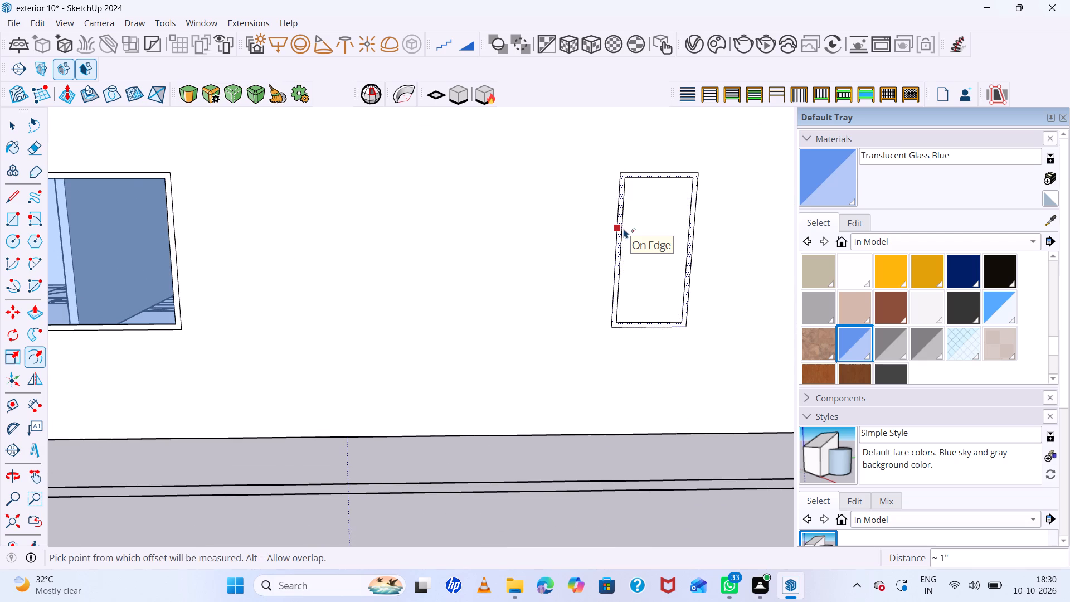
key(space)
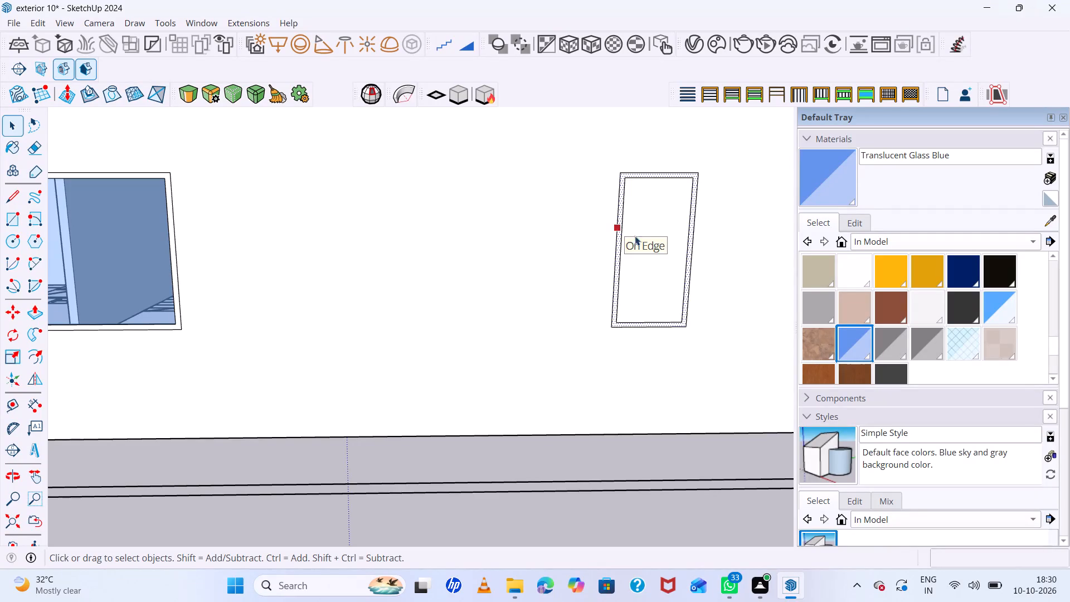
Paint the inner pane of the narrow window with Translucent Glass Blue.
click(856, 341)
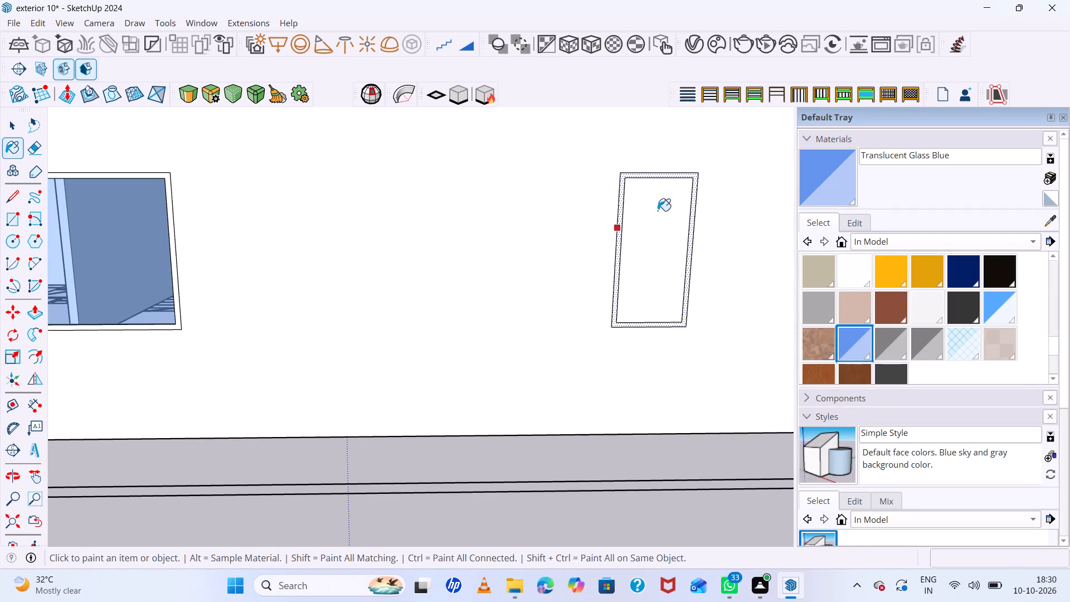
click(658, 211)
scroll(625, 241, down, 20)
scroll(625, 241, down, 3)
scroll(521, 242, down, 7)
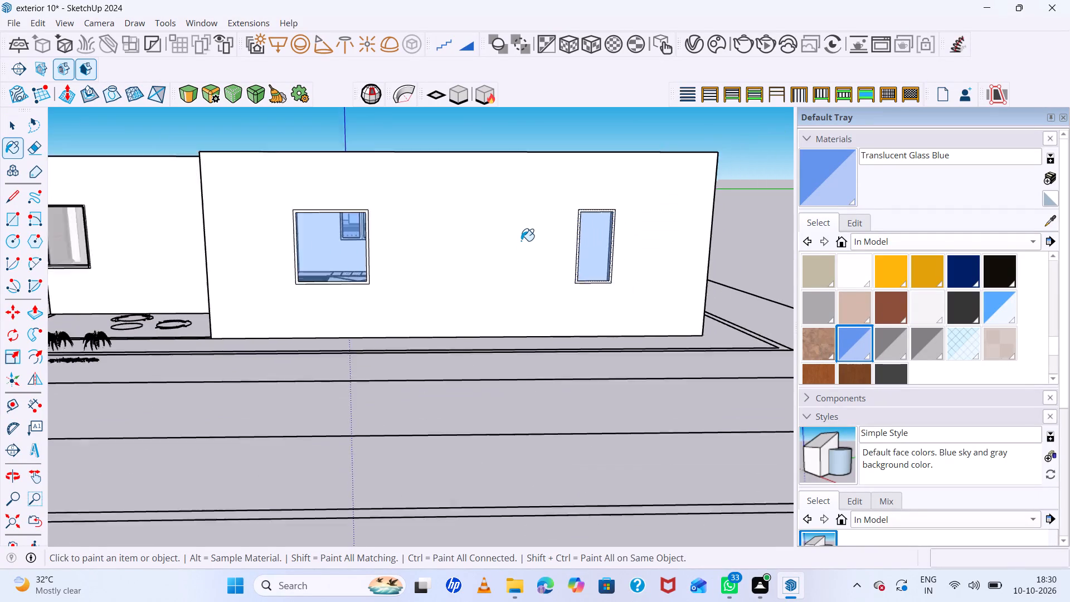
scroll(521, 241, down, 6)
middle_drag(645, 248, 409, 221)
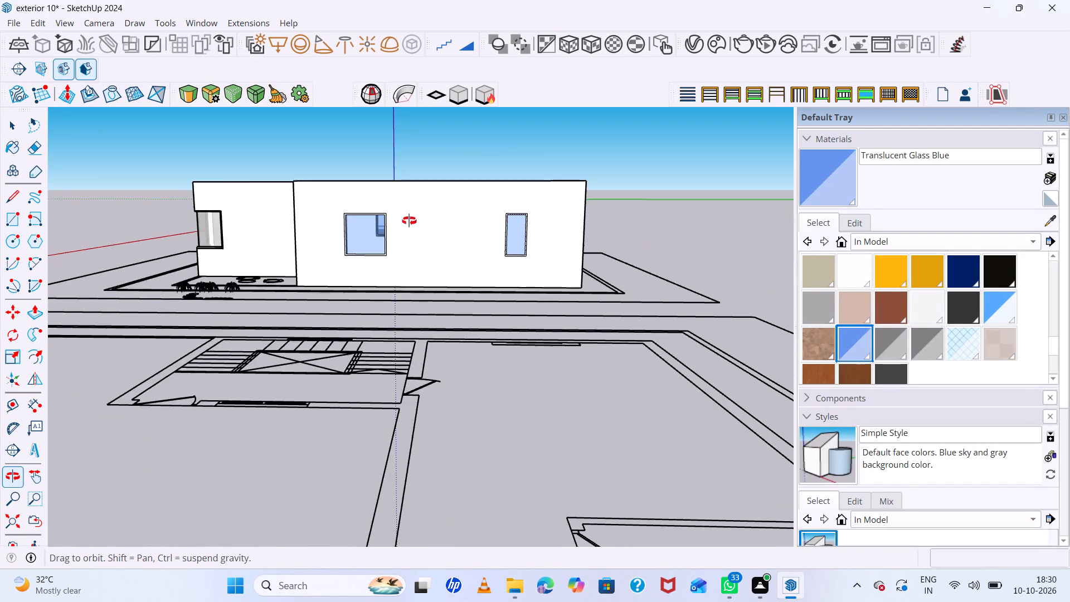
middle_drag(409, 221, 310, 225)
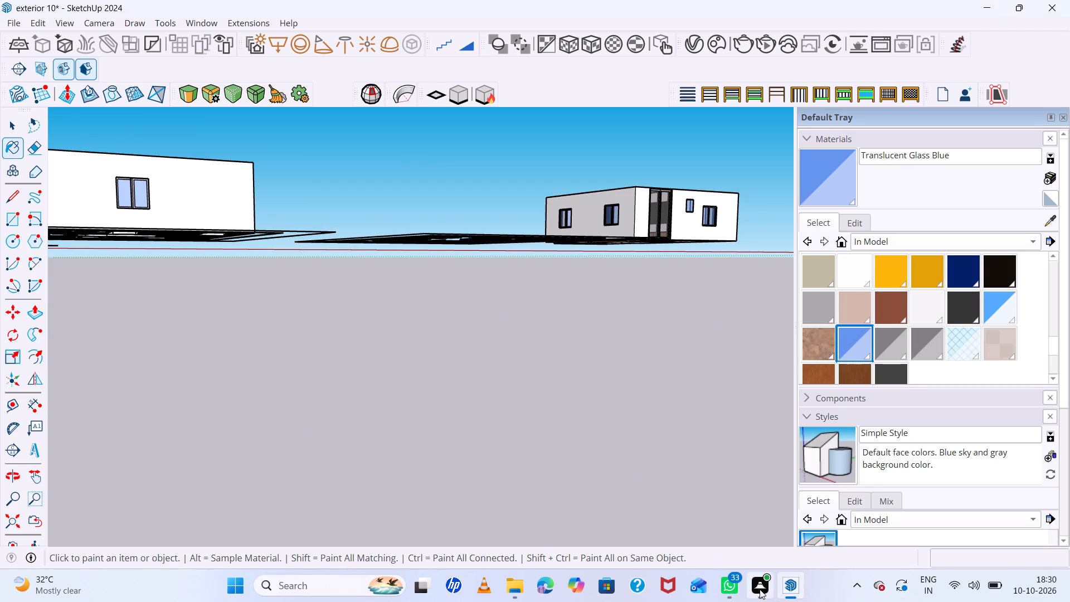
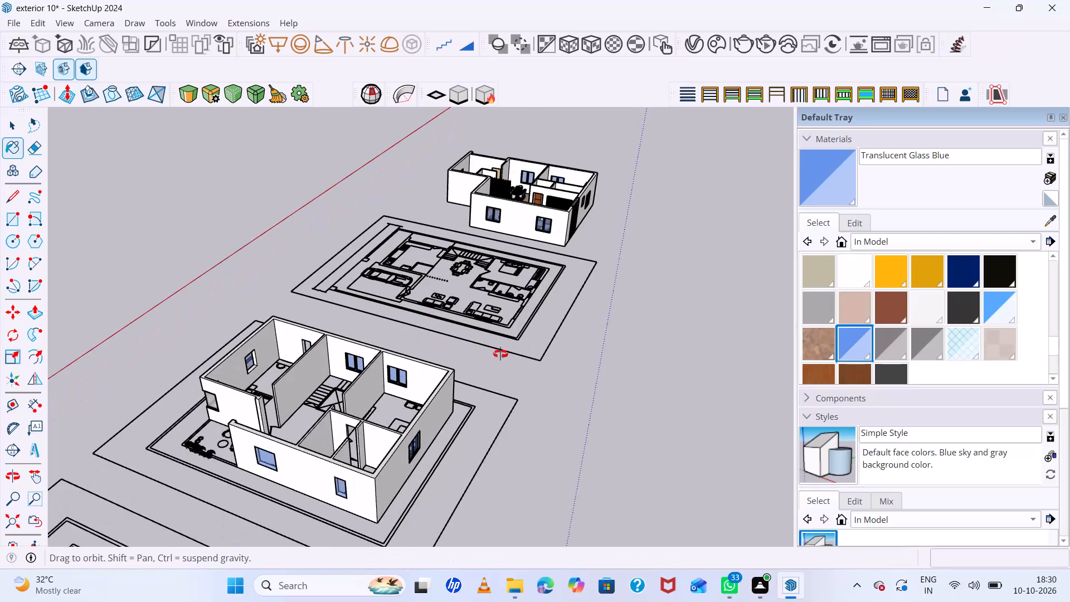
Inspect the wall model's rooms, partition walls and fitted windows from above and from several sides.
scroll(636, 357, up, 1)
scroll(588, 314, down, 8)
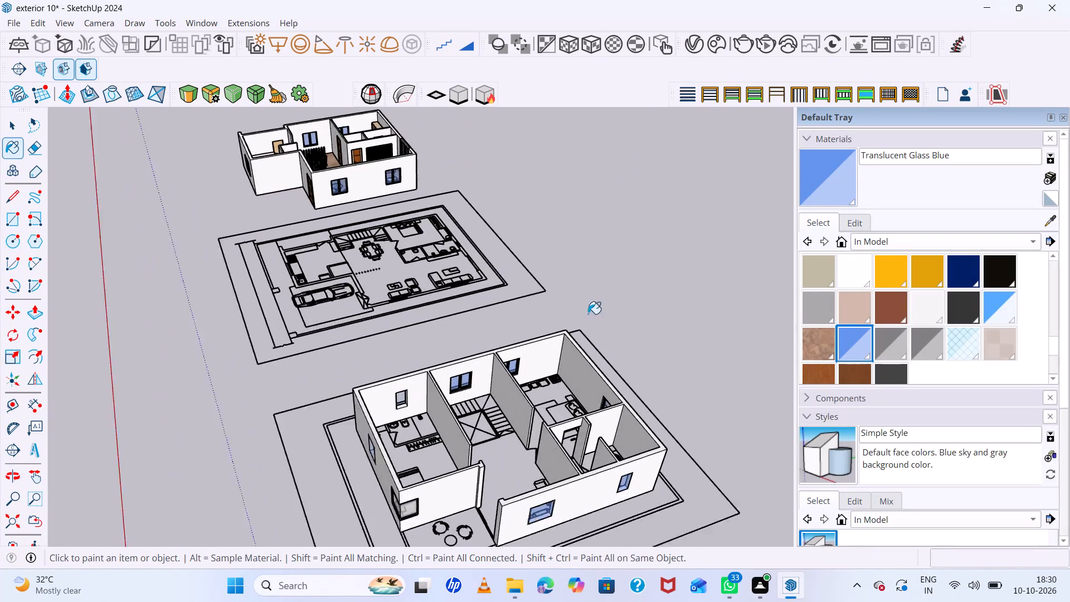
scroll(601, 341, up, 7)
scroll(582, 307, down, 6)
middle_drag(594, 358, 628, 464)
scroll(633, 419, up, 4)
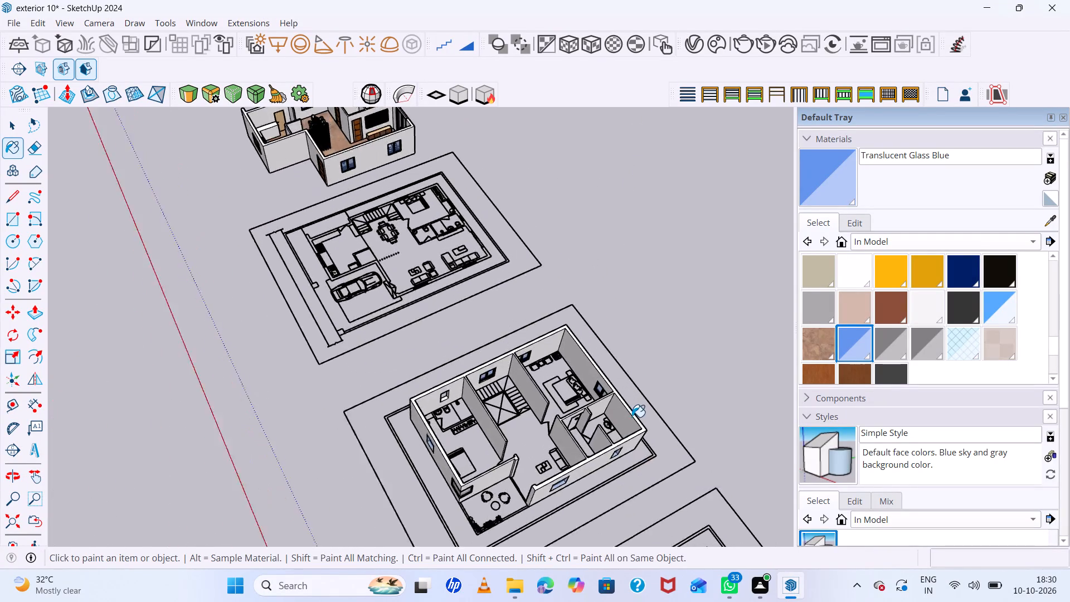
scroll(632, 417, up, 11)
scroll(635, 405, down, 9)
scroll(633, 398, up, 9)
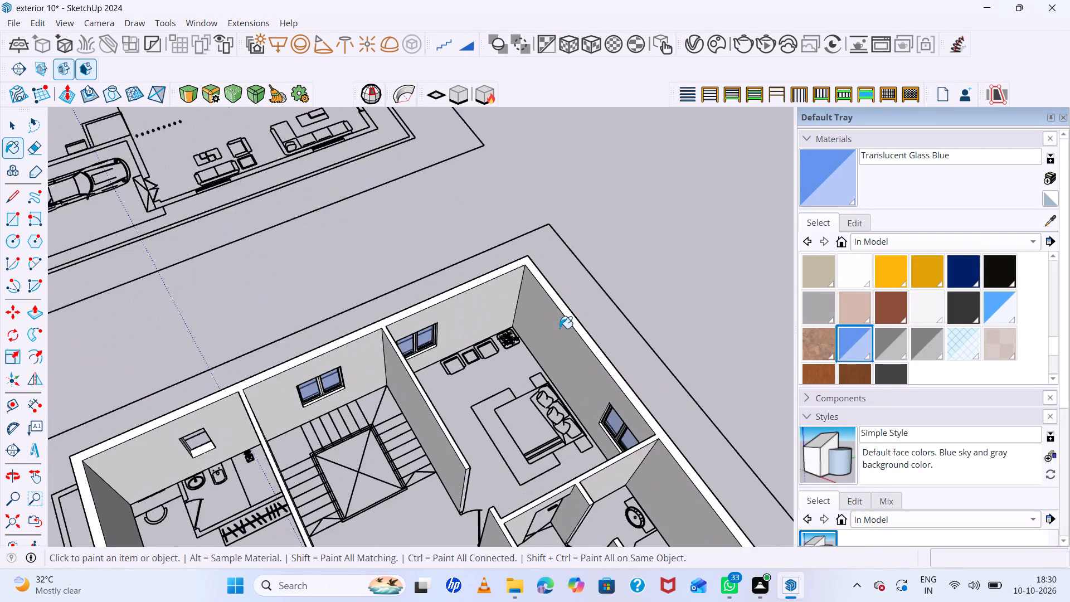
scroll(560, 328, up, 11)
scroll(549, 287, down, 10)
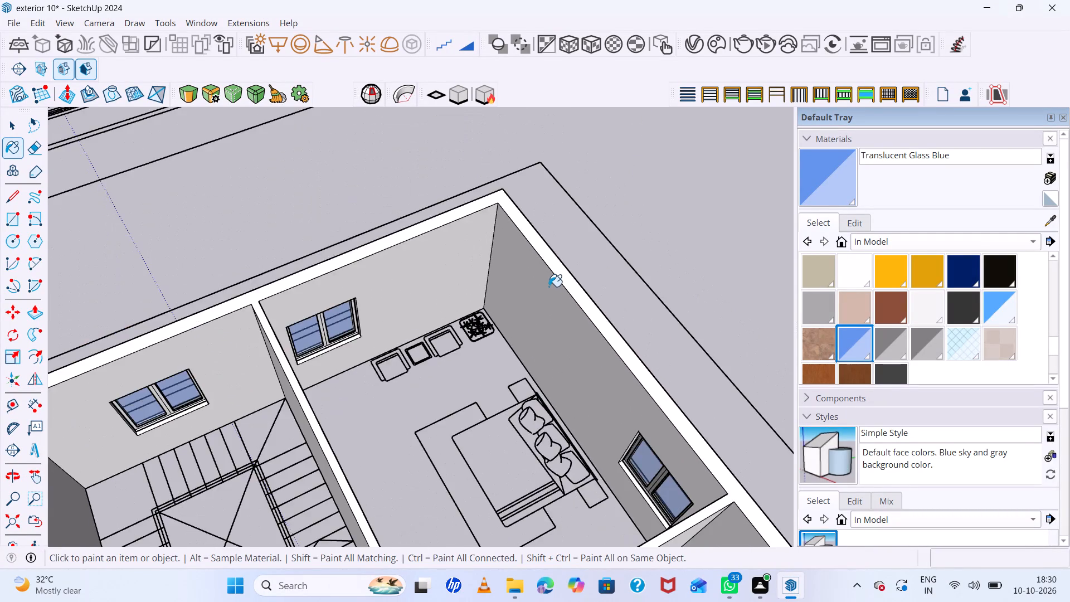
scroll(549, 287, down, 13)
scroll(555, 334, up, 20)
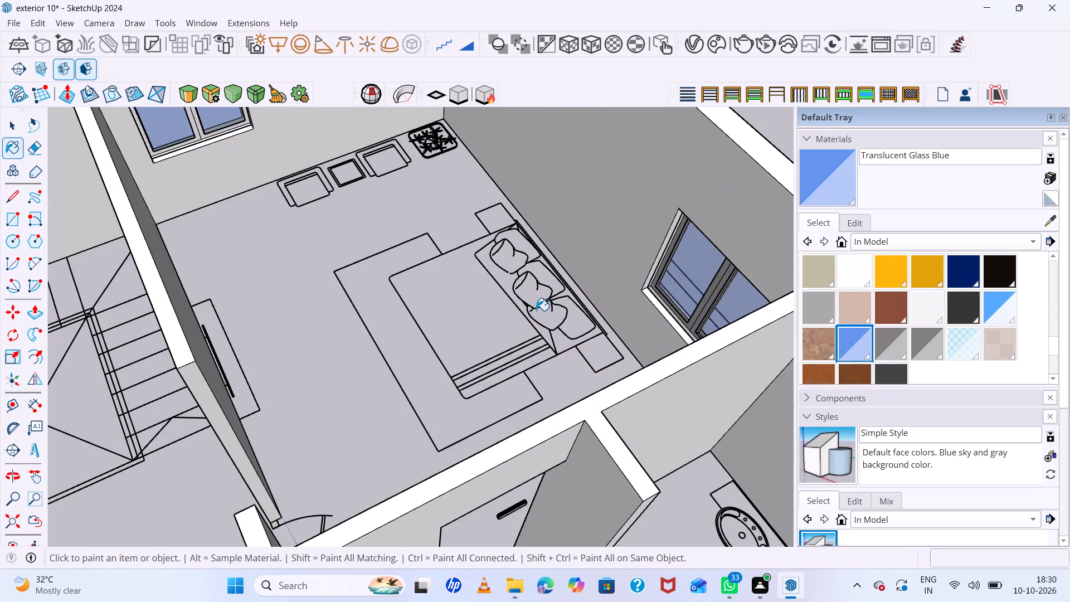
scroll(536, 310, down, 14)
middle_drag(565, 329, 575, 421)
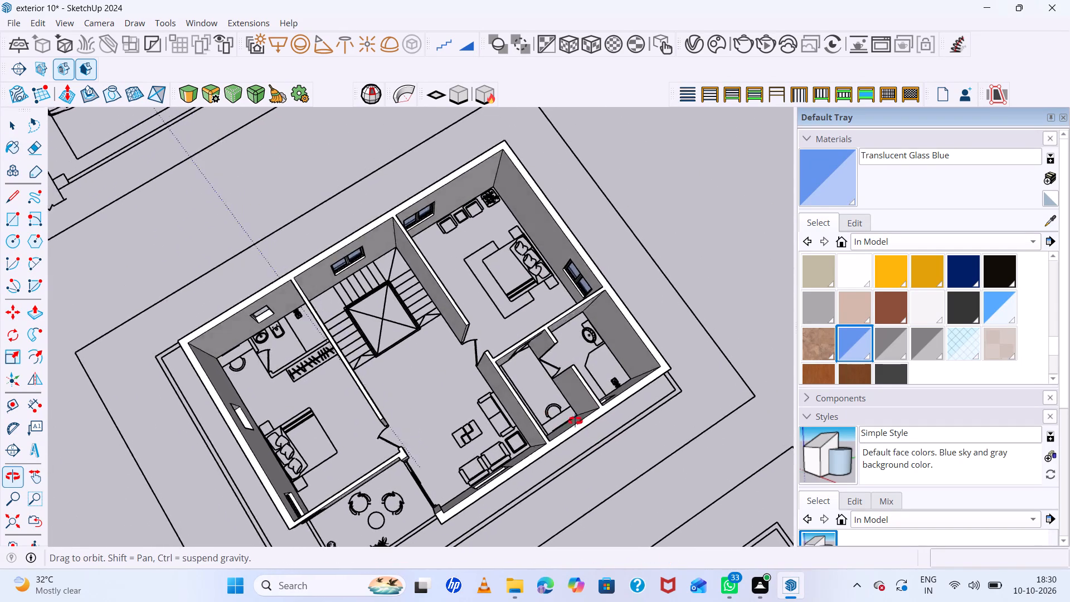
middle_drag(575, 421, 395, 421)
scroll(450, 402, up, 8)
scroll(452, 312, down, 2)
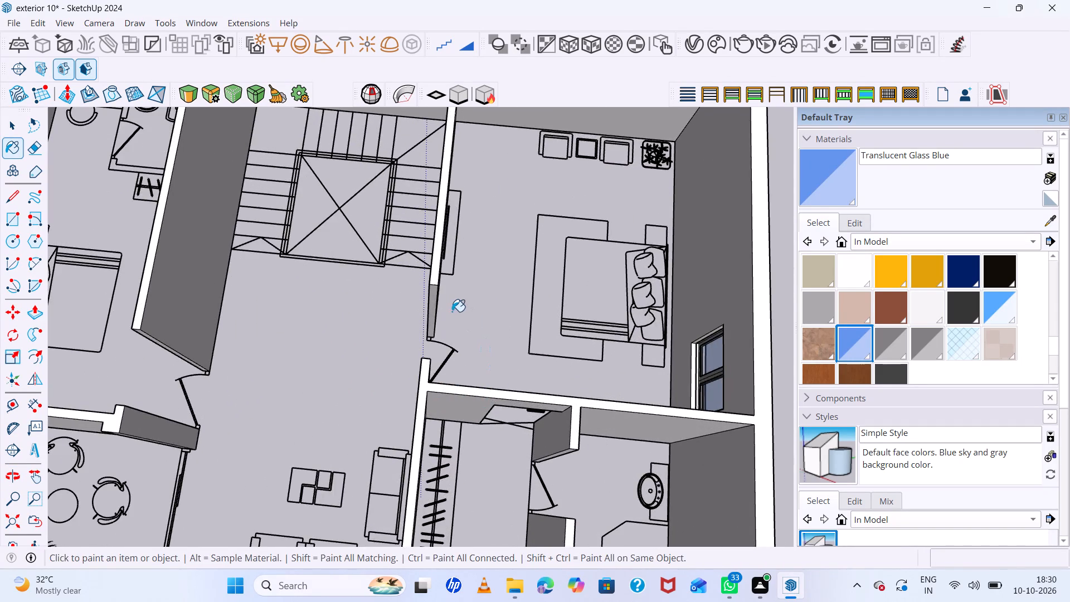
scroll(452, 312, down, 14)
middle_drag(470, 309, 237, 286)
scroll(498, 396, up, 12)
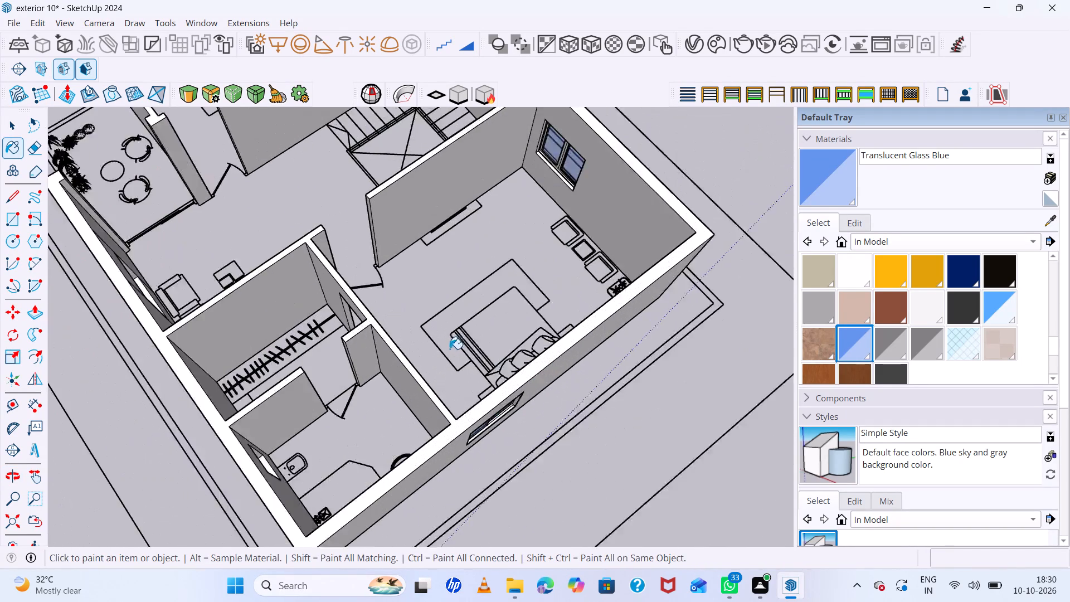
scroll(450, 349, up, 2)
scroll(381, 341, down, 8)
scroll(330, 337, down, 8)
scroll(372, 333, up, 7)
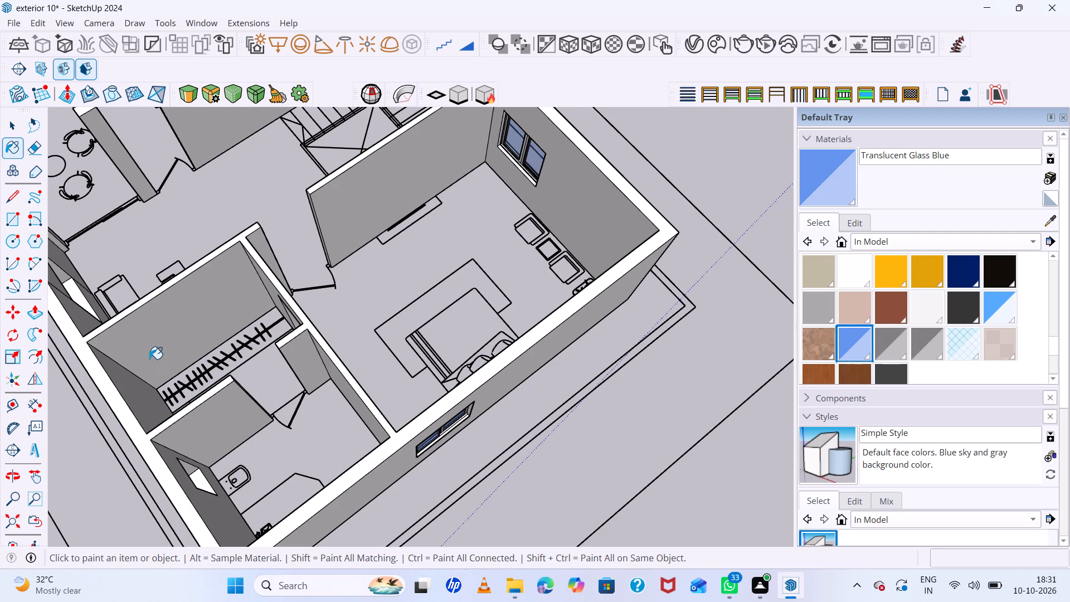
Check how the wall model's geometry is connected by selecting the walls, a two-pane window and the narrow glass pane.
key(space)
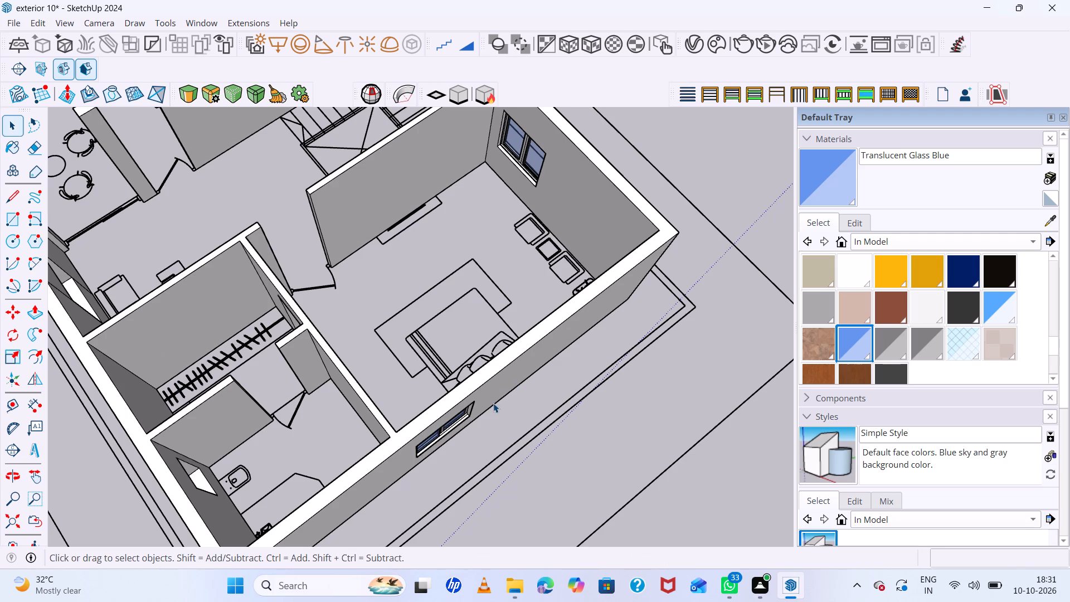
triple_click(531, 356)
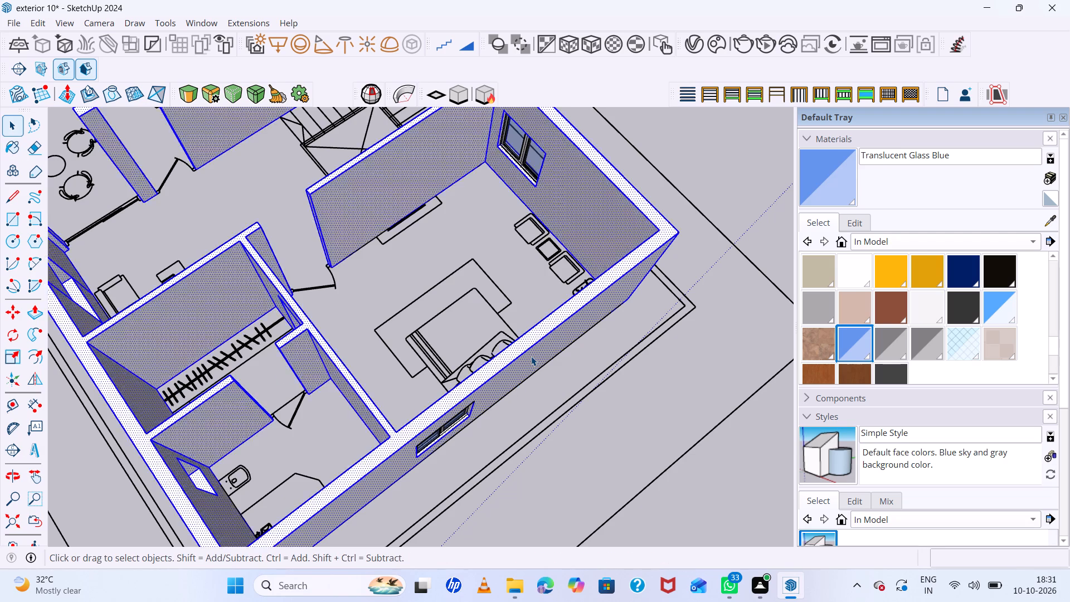
scroll(531, 356, down, 8)
middle_drag(534, 362, 572, 255)
scroll(499, 383, up, 7)
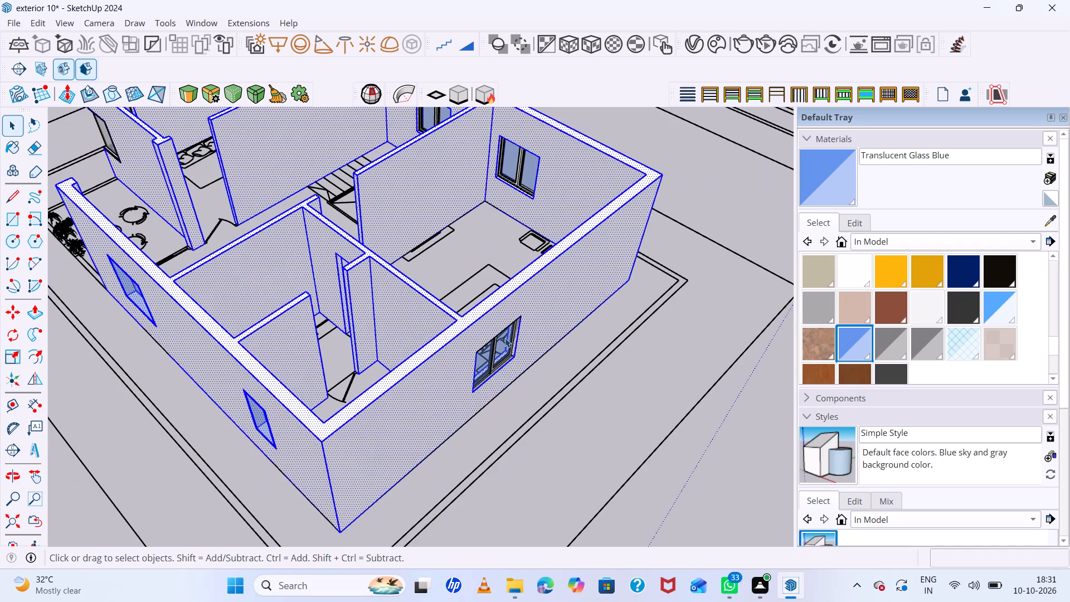
click(505, 338)
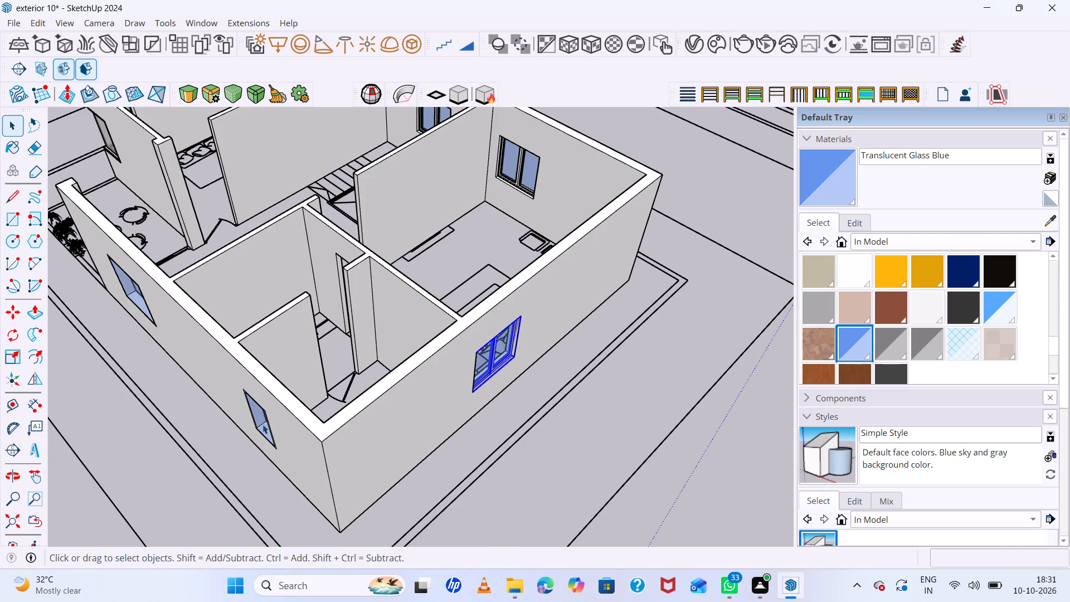
middle_drag(262, 423, 349, 317)
click(313, 357)
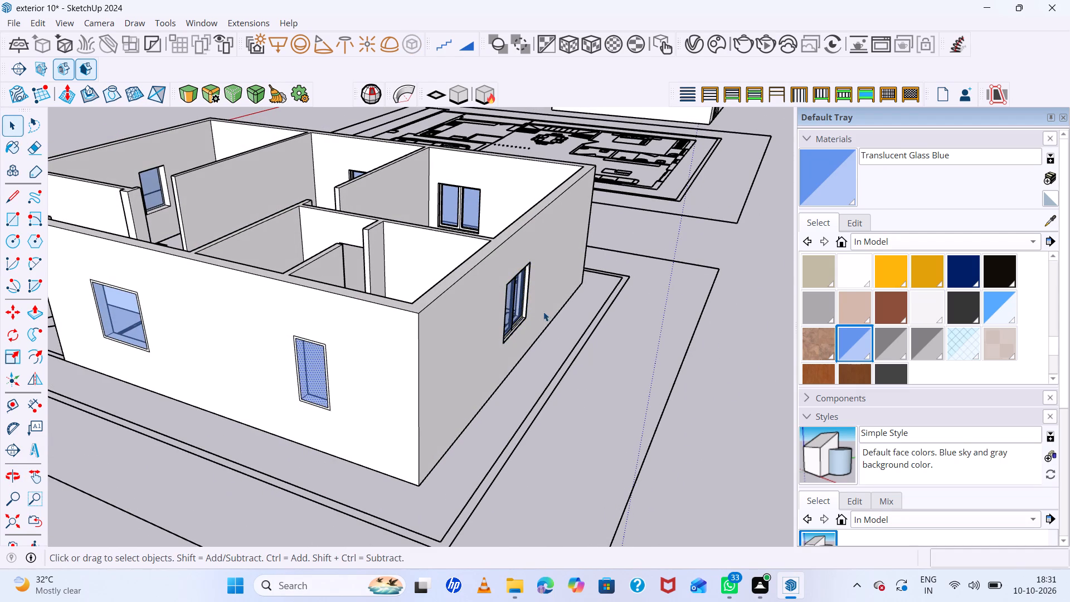
triple_click(454, 343)
scroll(454, 343, down, 7)
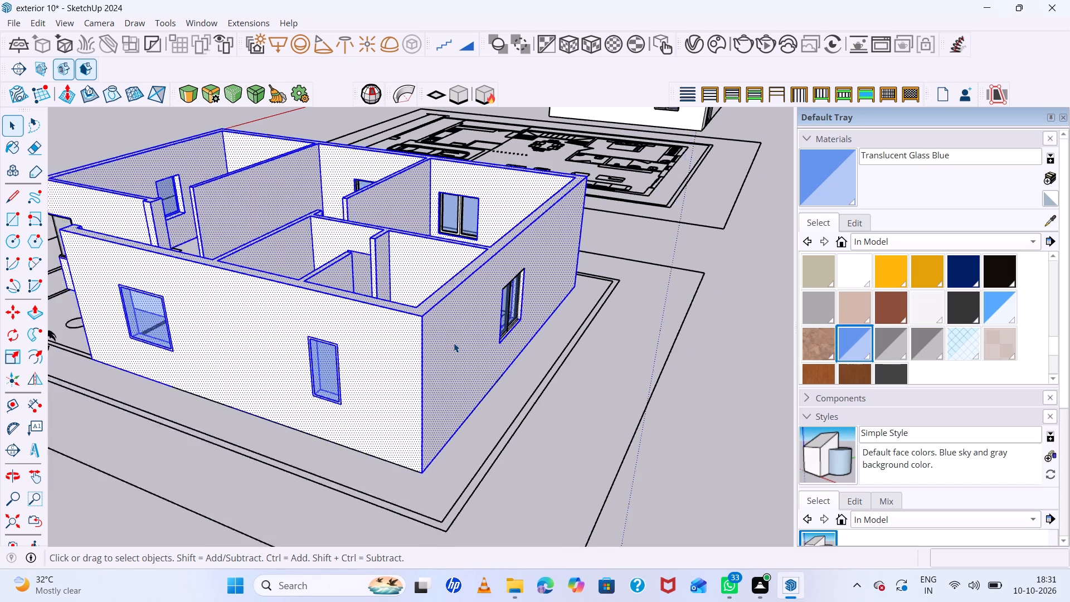
scroll(454, 343, down, 14)
click(495, 417)
click(502, 424)
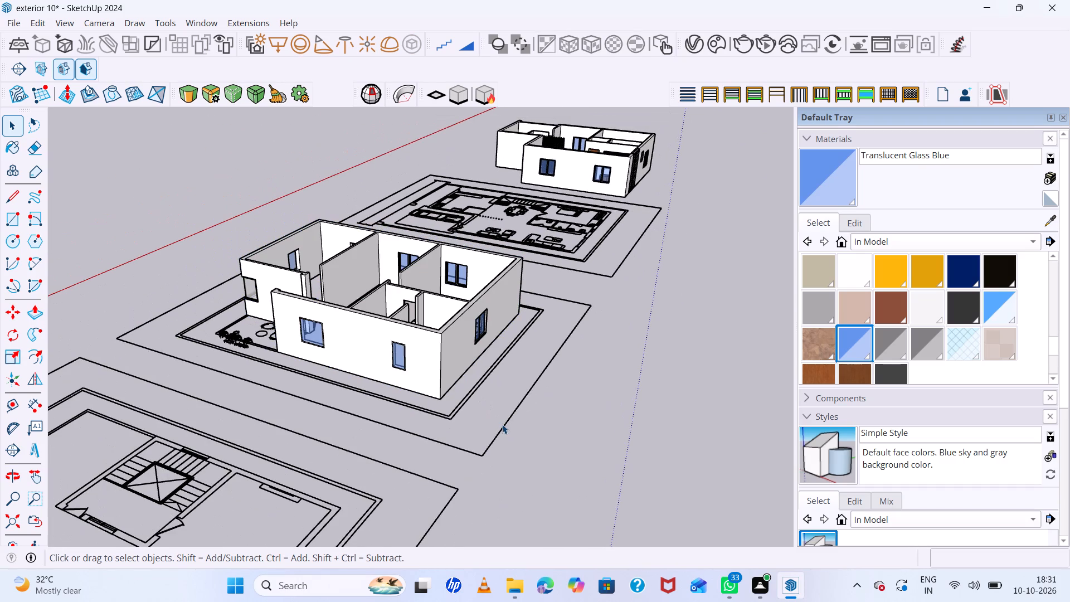
Move the imported floor plan drawing by its outer corner about 106' 3", sideways and clear of both wall models.
click(477, 385)
scroll(486, 387, down, 8)
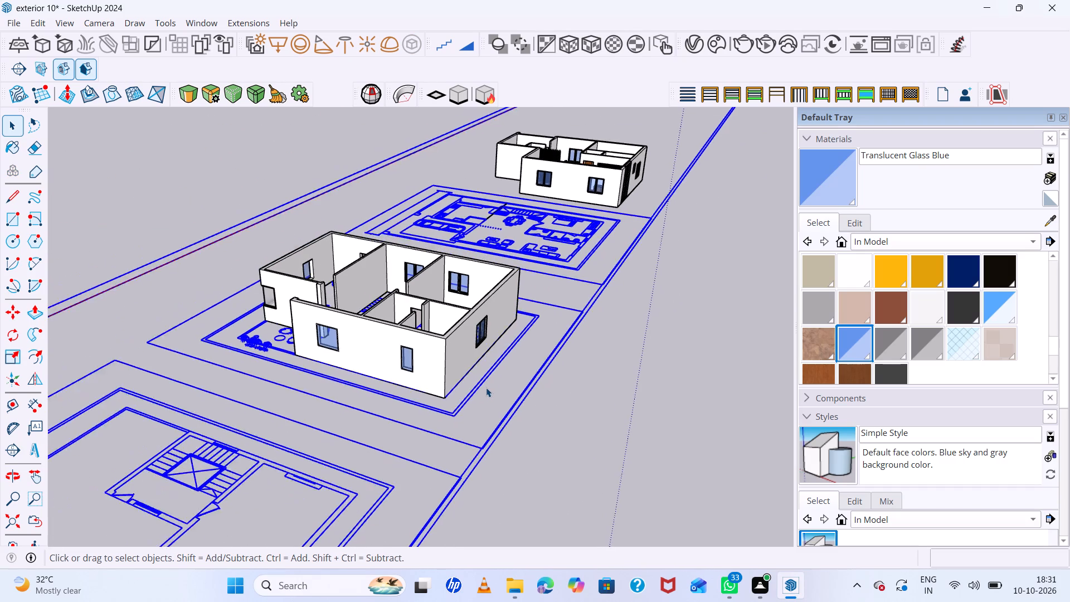
scroll(486, 387, down, 19)
scroll(507, 400, down, 7)
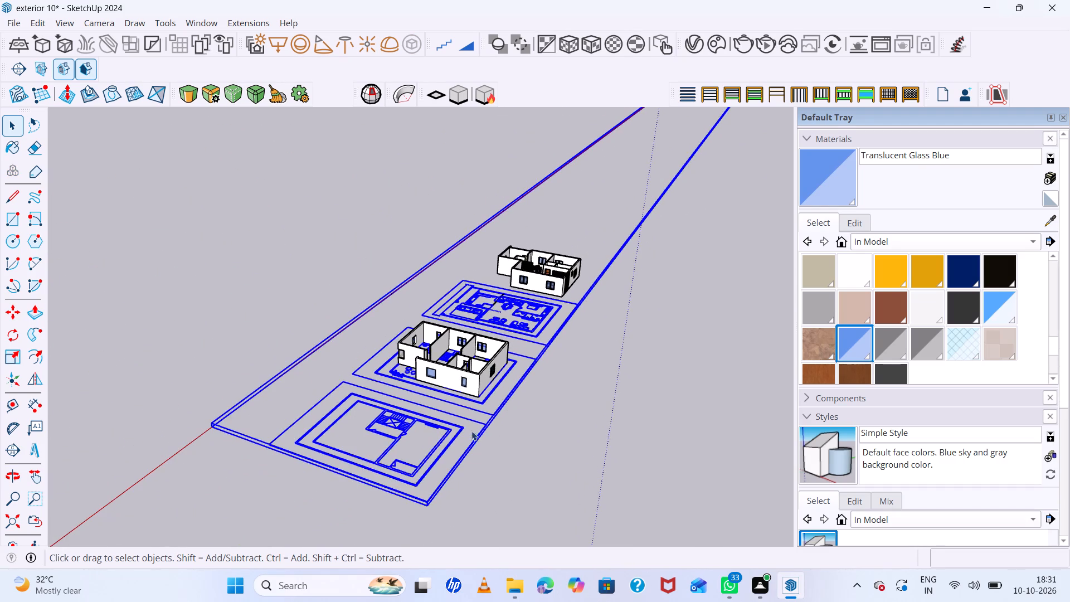
middle_drag(471, 431, 785, 453)
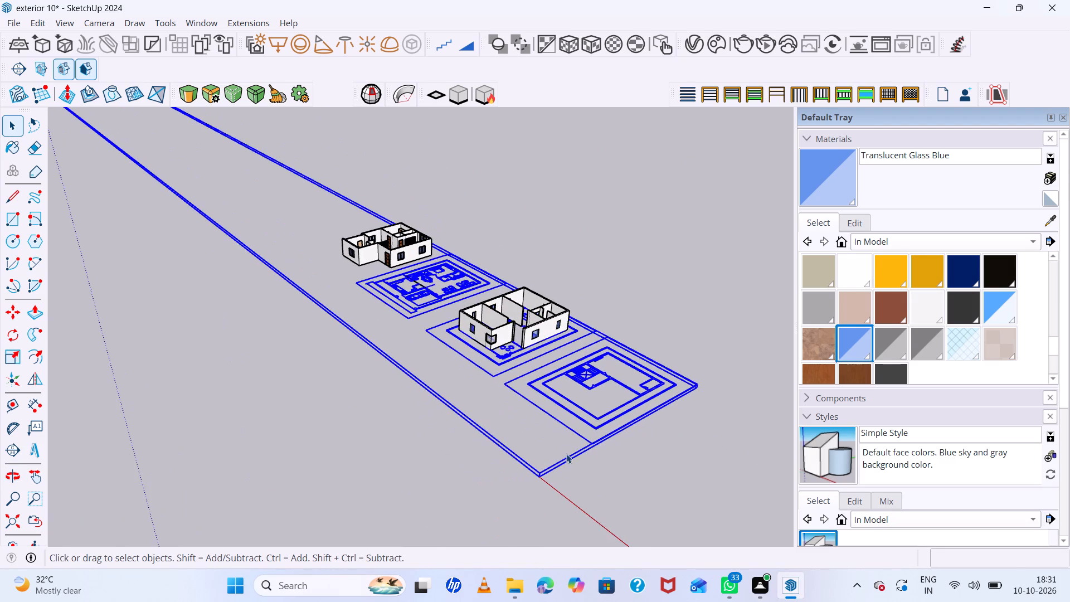
key(m)
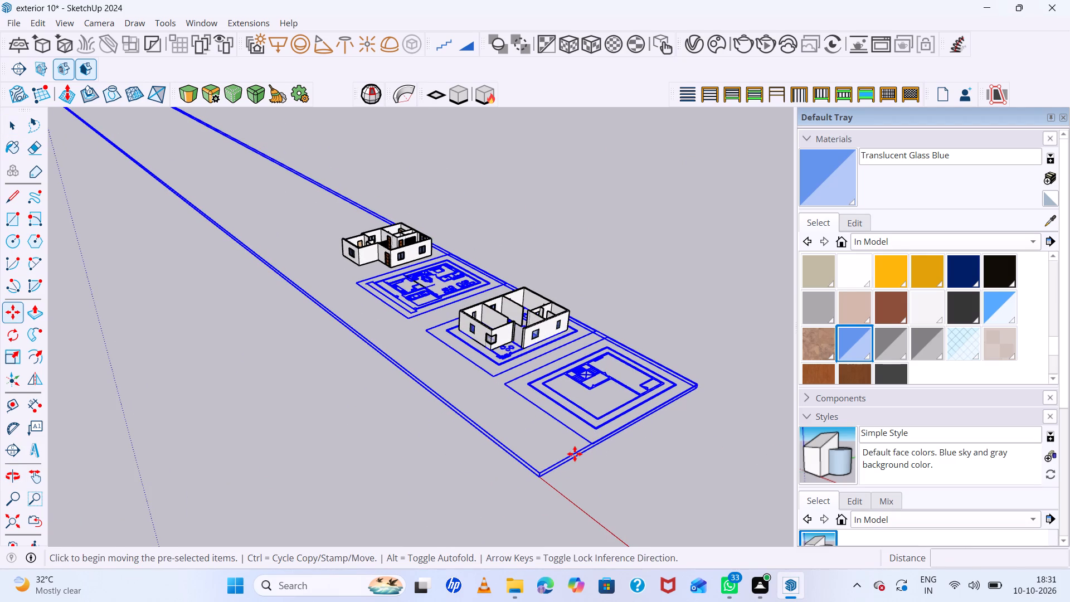
click(541, 474)
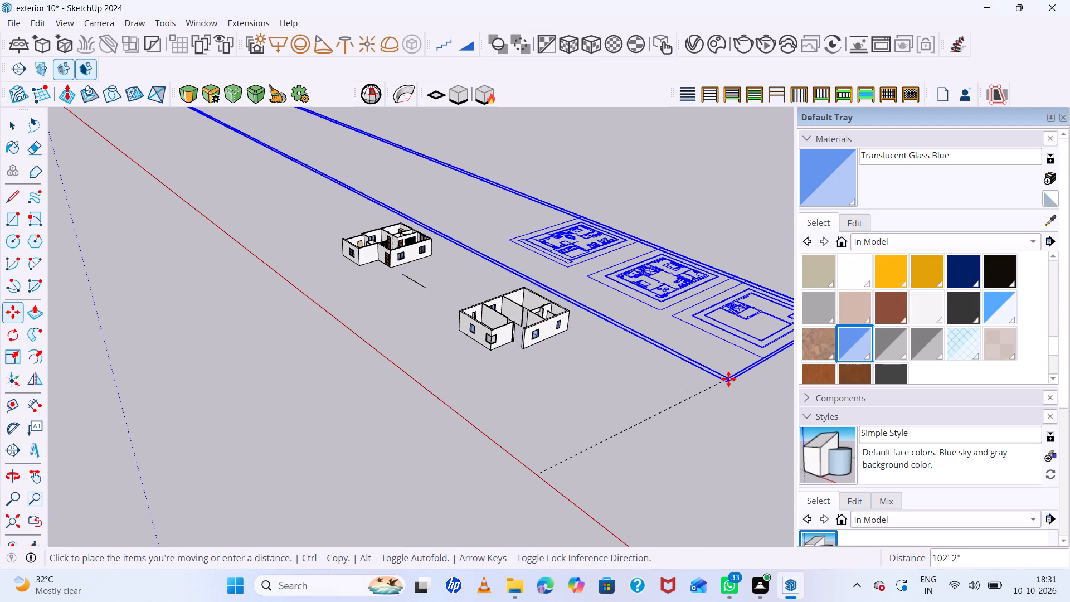
click(736, 376)
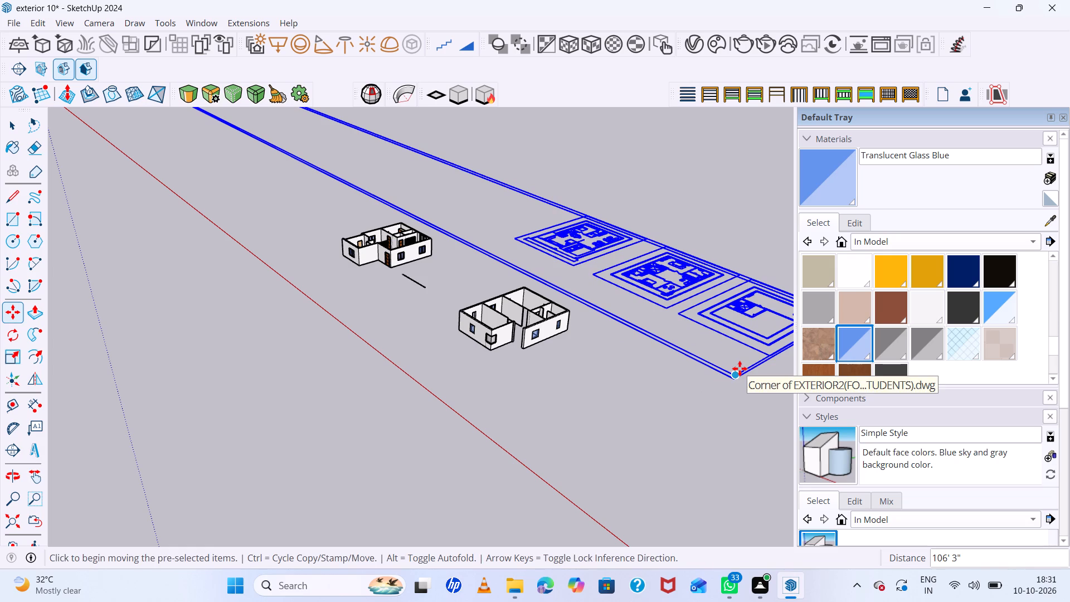
key(space)
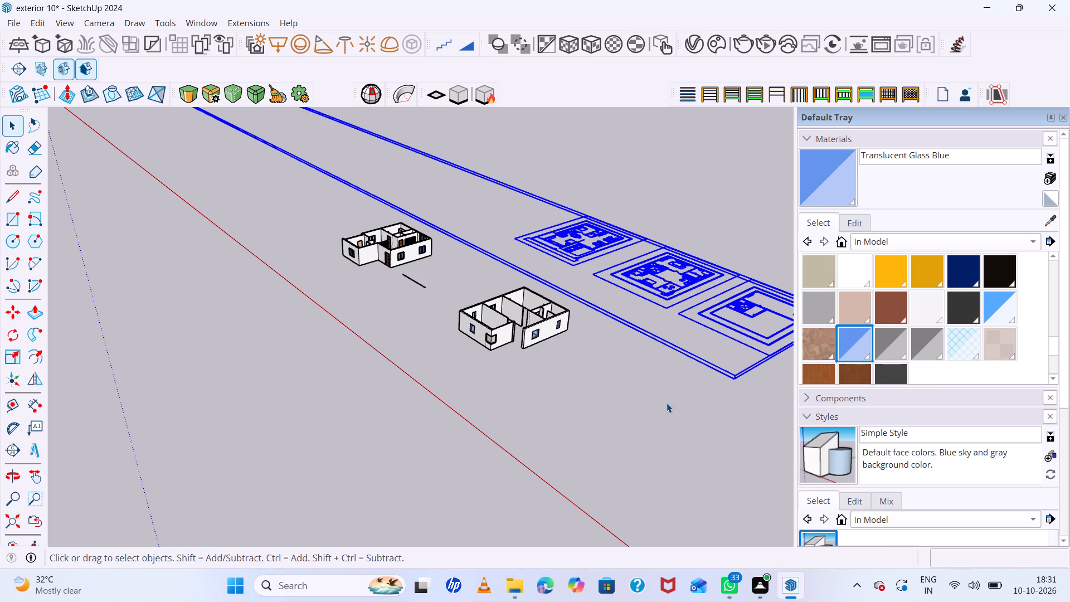
click(667, 403)
Delete the stray line segments left on the ground between the two wall models.
scroll(565, 379, down, 5)
middle_drag(566, 380, 614, 512)
middle_click(614, 512)
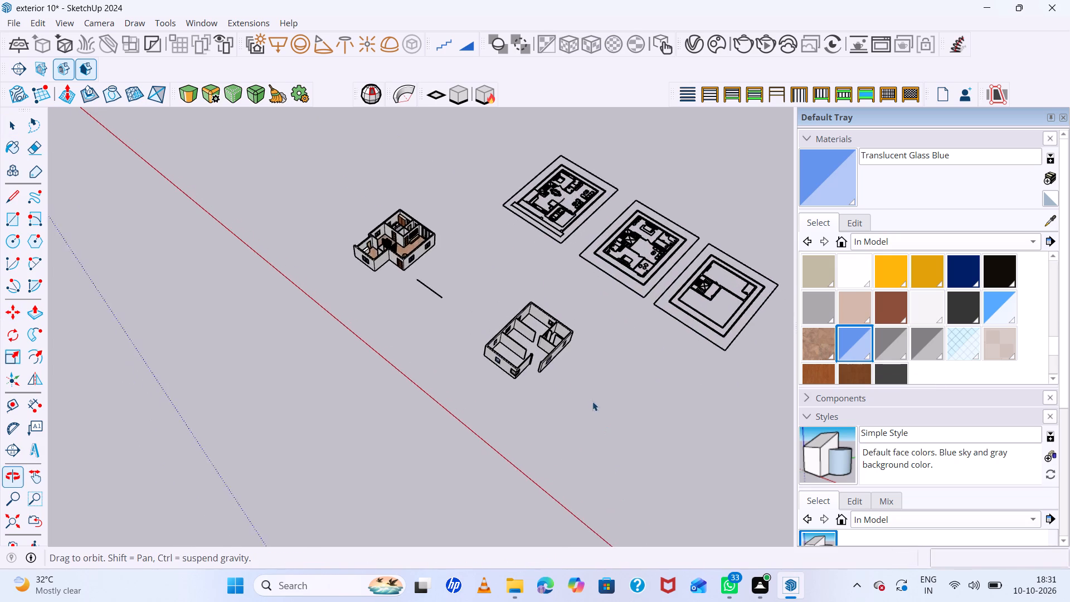
scroll(586, 395, up, 20)
scroll(586, 395, up, 16)
middle_drag(560, 363, 562, 356)
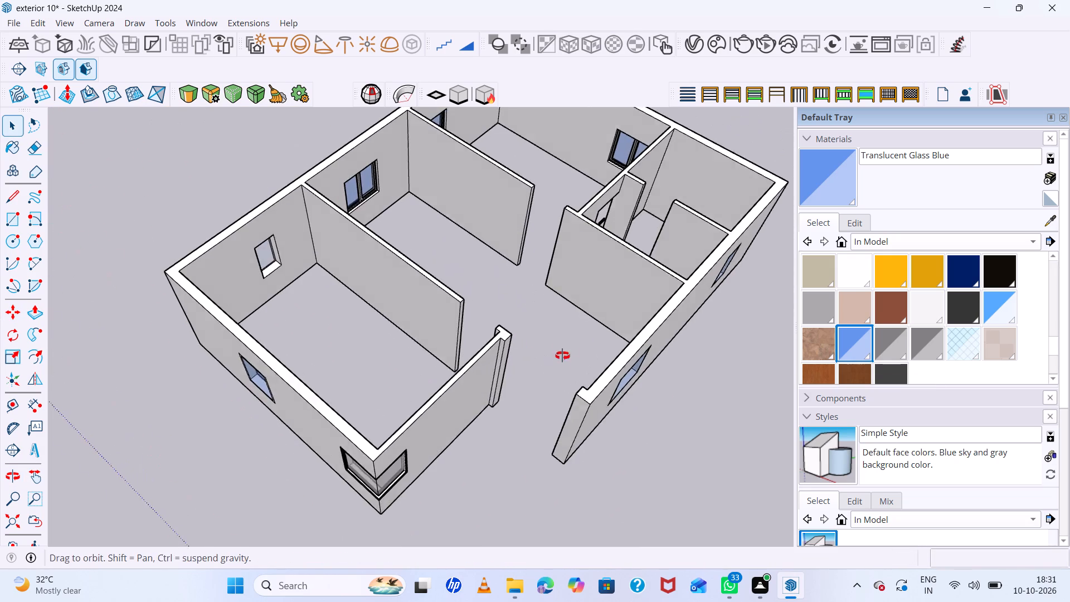
middle_drag(562, 356, 620, 276)
scroll(591, 311, down, 15)
drag(270, 230, 267, 248)
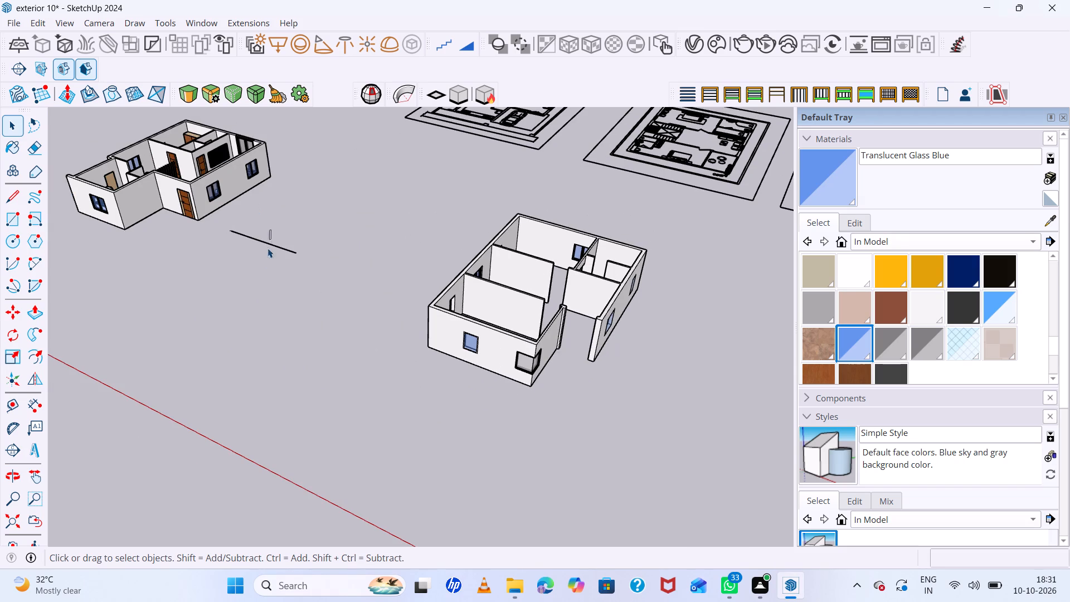
drag(267, 248, 260, 266)
key(Delete)
Examine the separated wall model's windows and partition walls from inside and outside.
scroll(510, 263, down, 7)
scroll(595, 279, up, 1)
middle_drag(595, 279, 607, 379)
scroll(576, 280, up, 13)
middle_drag(598, 342, 559, 288)
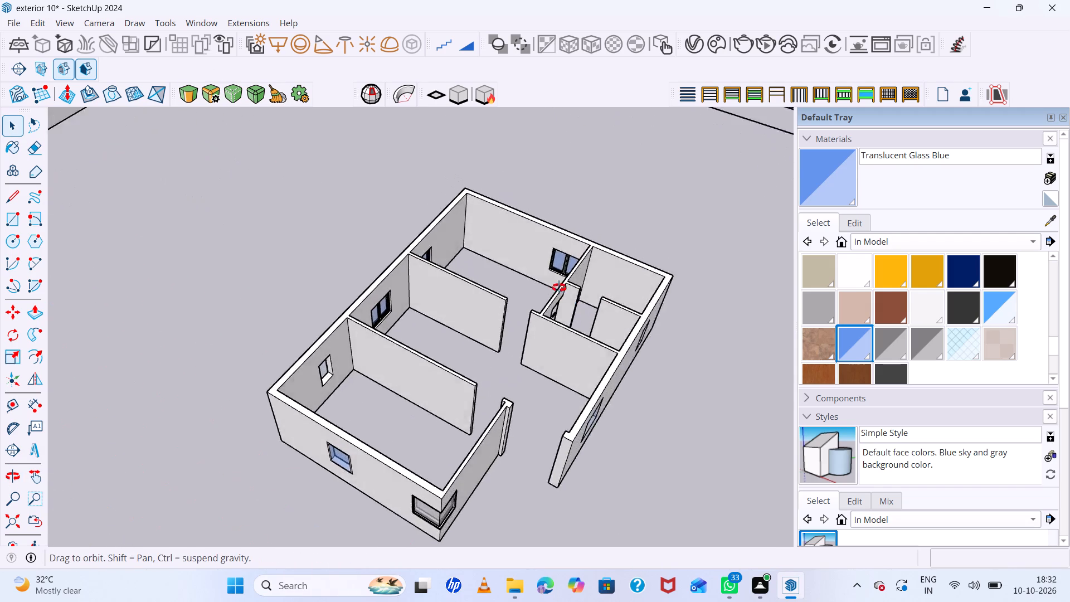
middle_drag(559, 288, 286, 249)
scroll(373, 326, up, 12)
middle_drag(382, 331, 469, 300)
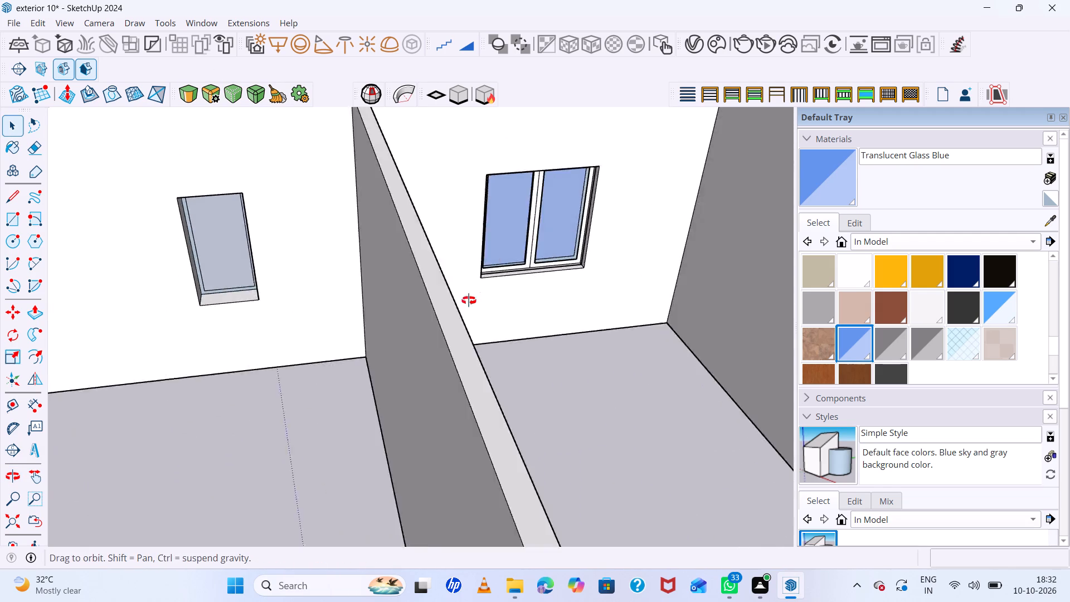
middle_drag(469, 300, 587, 290)
scroll(448, 303, down, 20)
scroll(448, 303, down, 4)
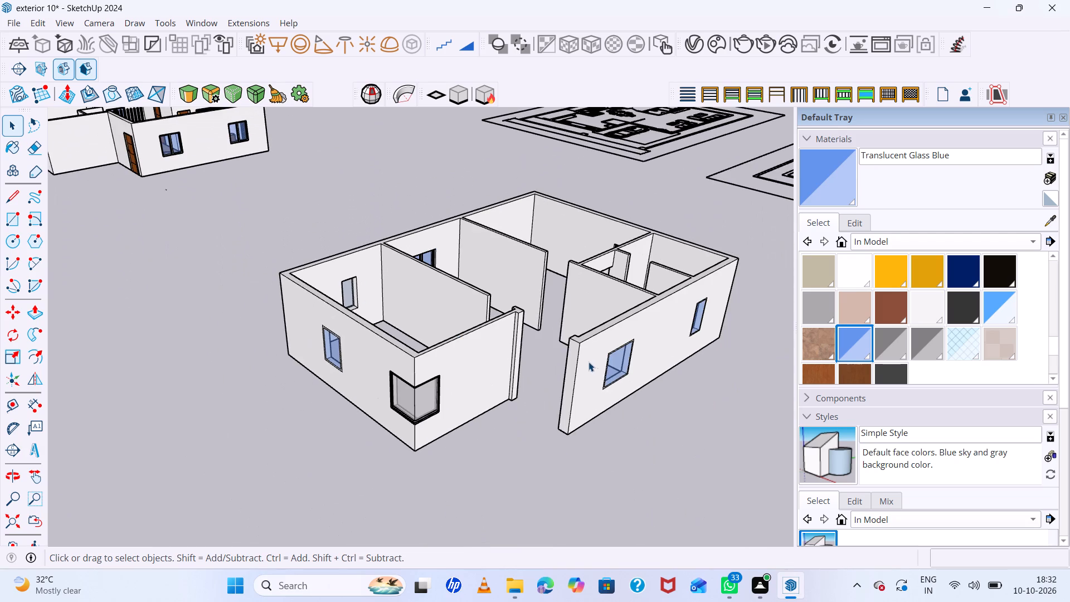
middle_drag(591, 363, 622, 409)
scroll(497, 328, down, 3)
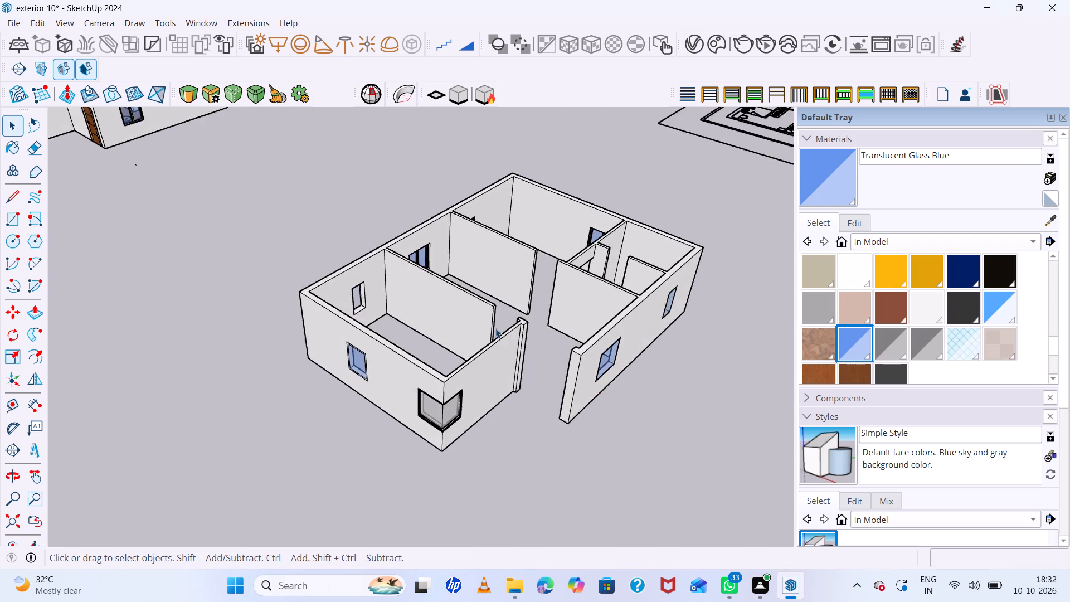
Examine the middle furnished floor plan, including the bathroom, wardrobe and door positions, for comparison with the wall model.
scroll(495, 328, down, 20)
scroll(495, 328, down, 9)
scroll(762, 215, up, 7)
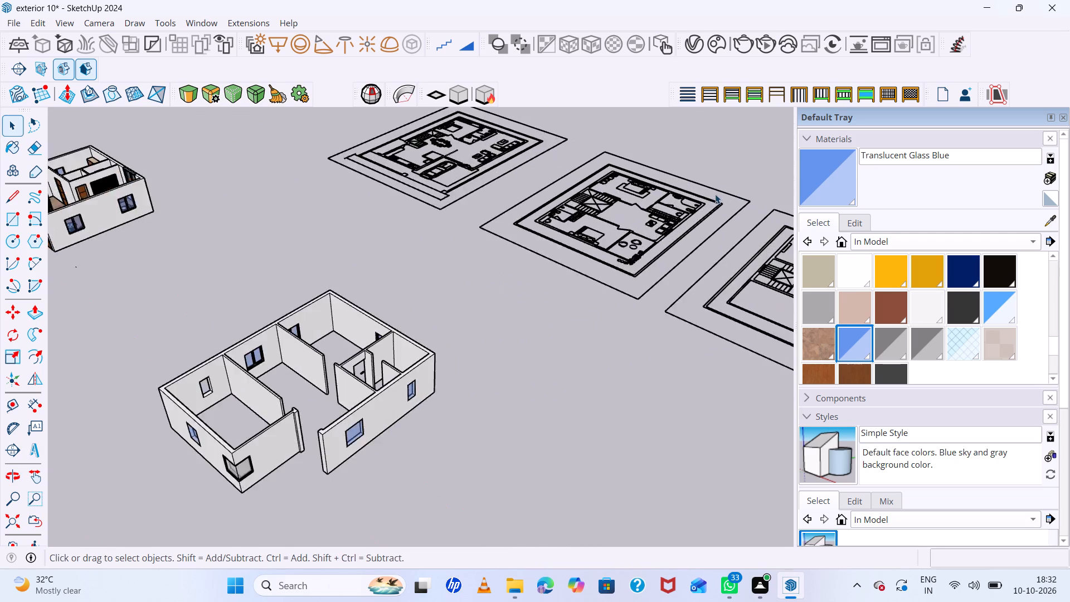
scroll(715, 194, up, 11)
middle_drag(707, 202, 683, 283)
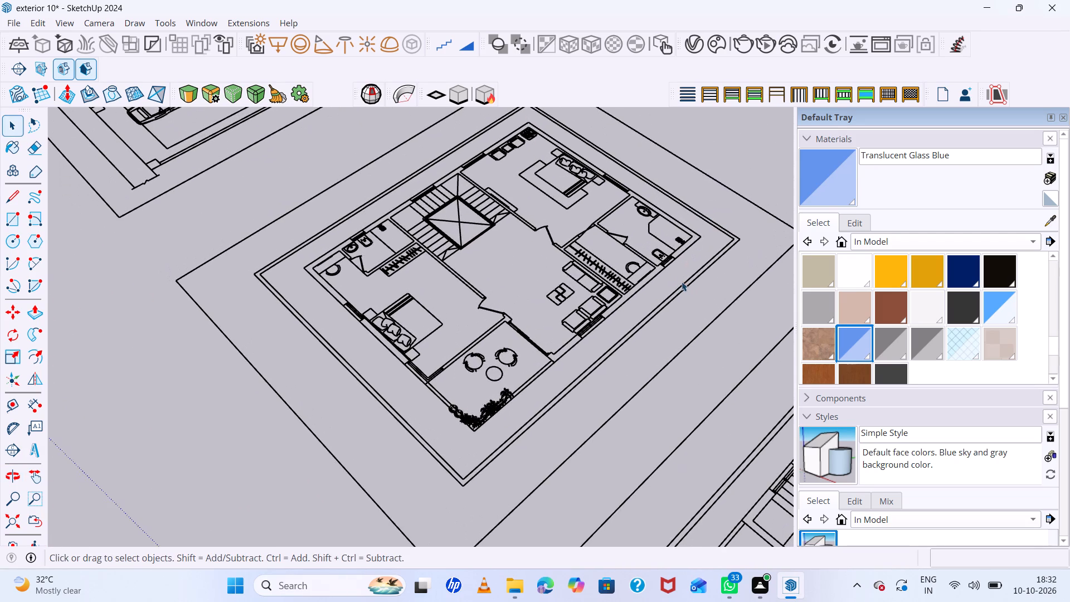
scroll(681, 275, up, 6)
scroll(586, 264, up, 6)
scroll(459, 250, up, 5)
scroll(434, 236, down, 14)
middle_drag(582, 250, 470, 293)
scroll(441, 283, down, 8)
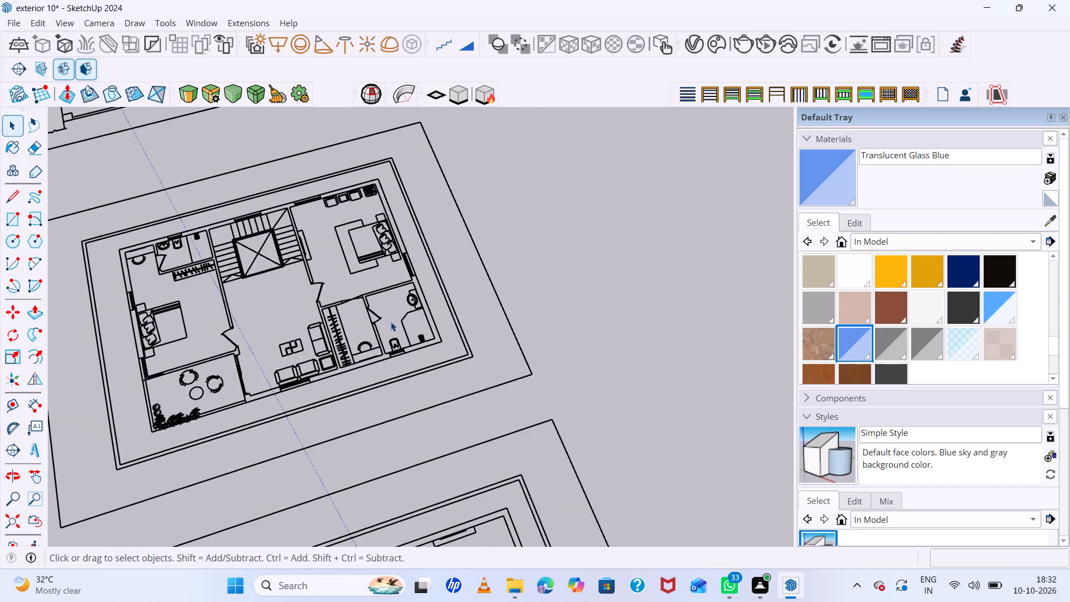
scroll(357, 314, up, 11)
middle_drag(297, 322, 298, 304)
scroll(298, 304, up, 1)
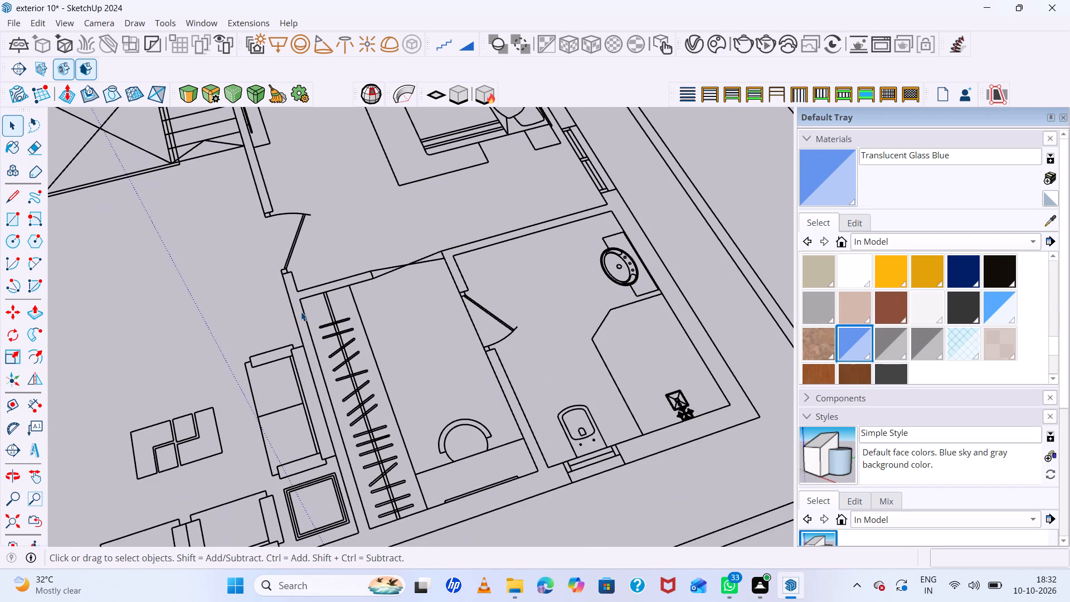
Draw a rectangle about 9' 5" by 2' over the wardrobe outline in the middle furnished floor plan.
scroll(444, 367, down, 4)
scroll(359, 349, up, 5)
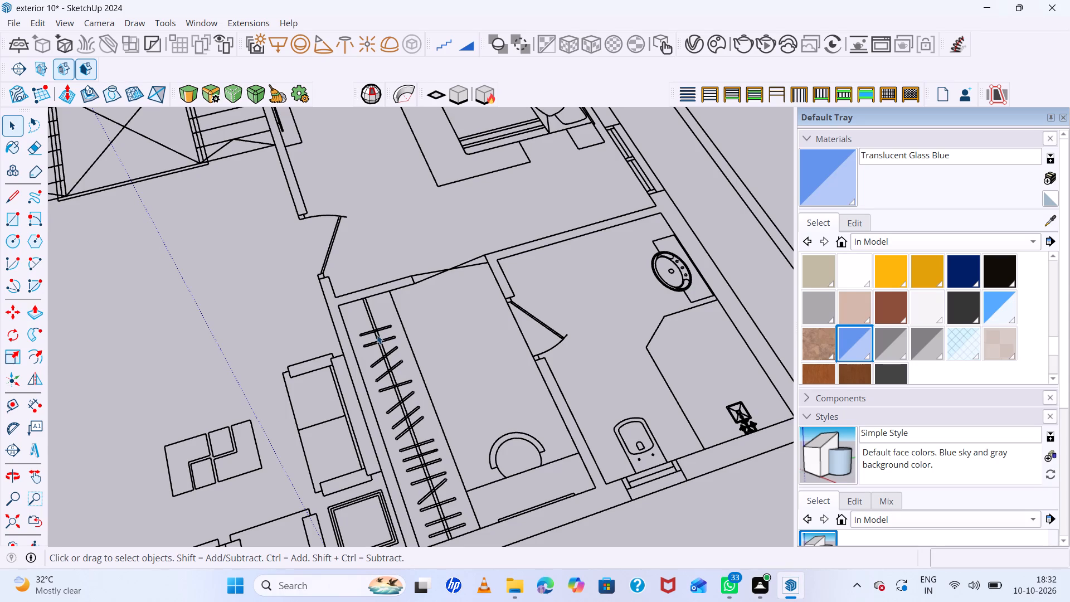
scroll(378, 334, down, 3)
key(r)
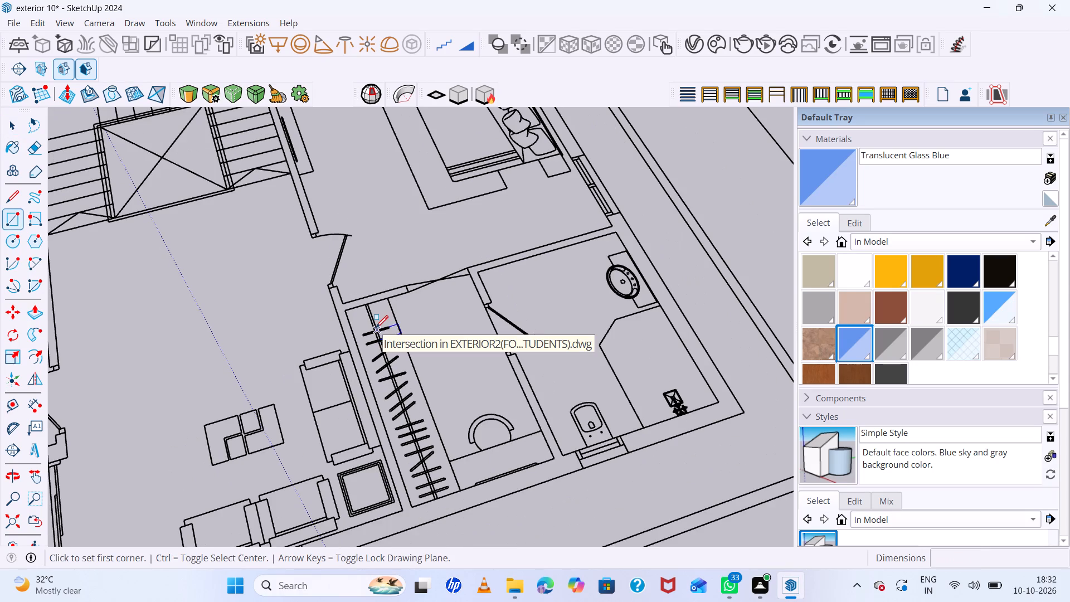
click(346, 314)
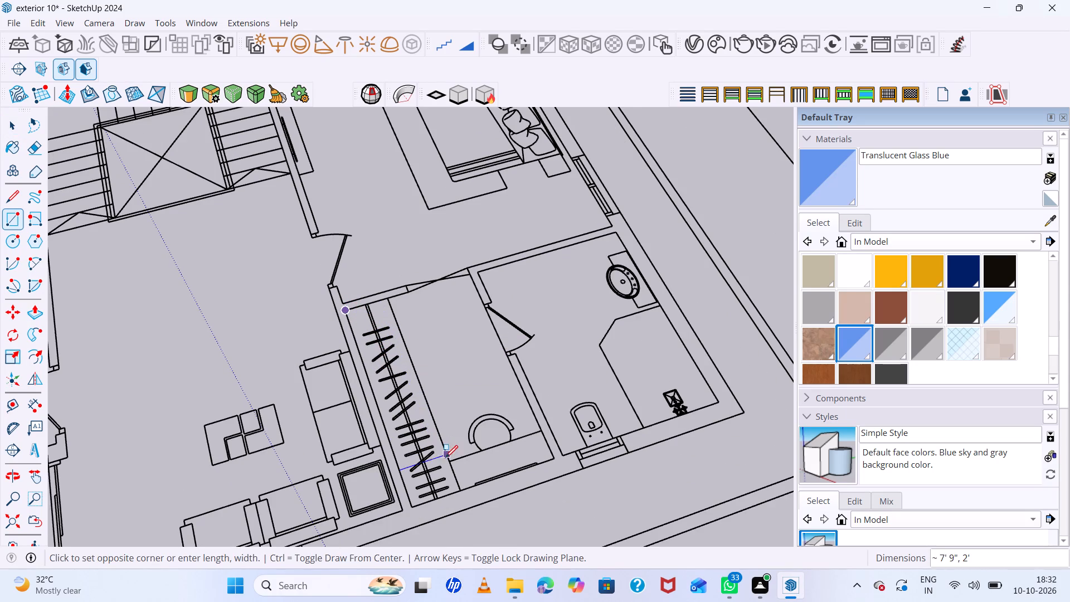
click(460, 489)
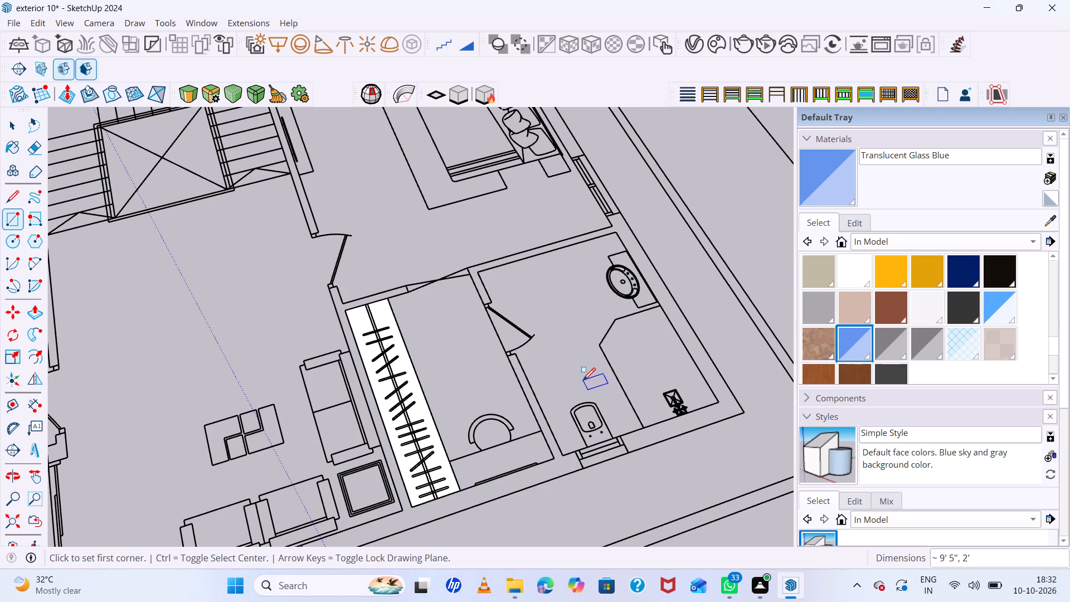
Extrude the wardrobe rectangle upward 7' with Push/Pull.
key(p)
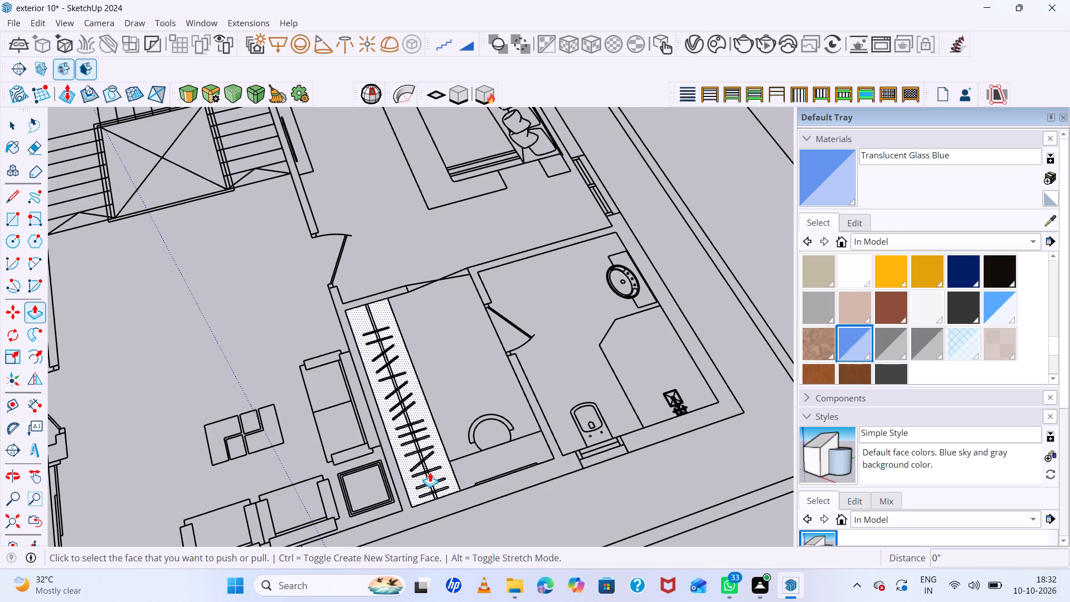
click(427, 482)
key(7)
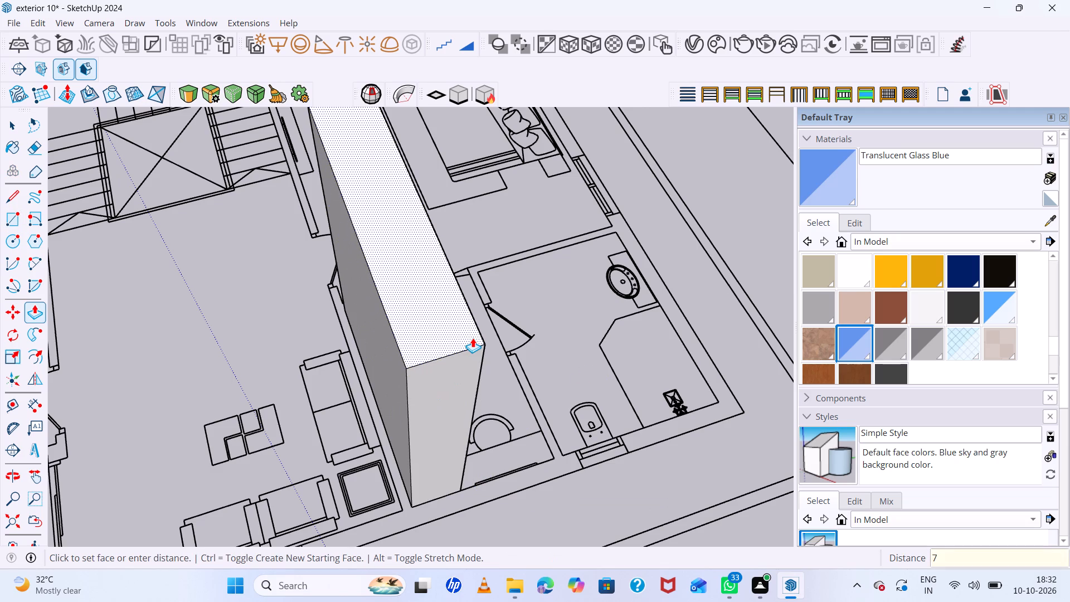
key(apostrophe)
key(Return)
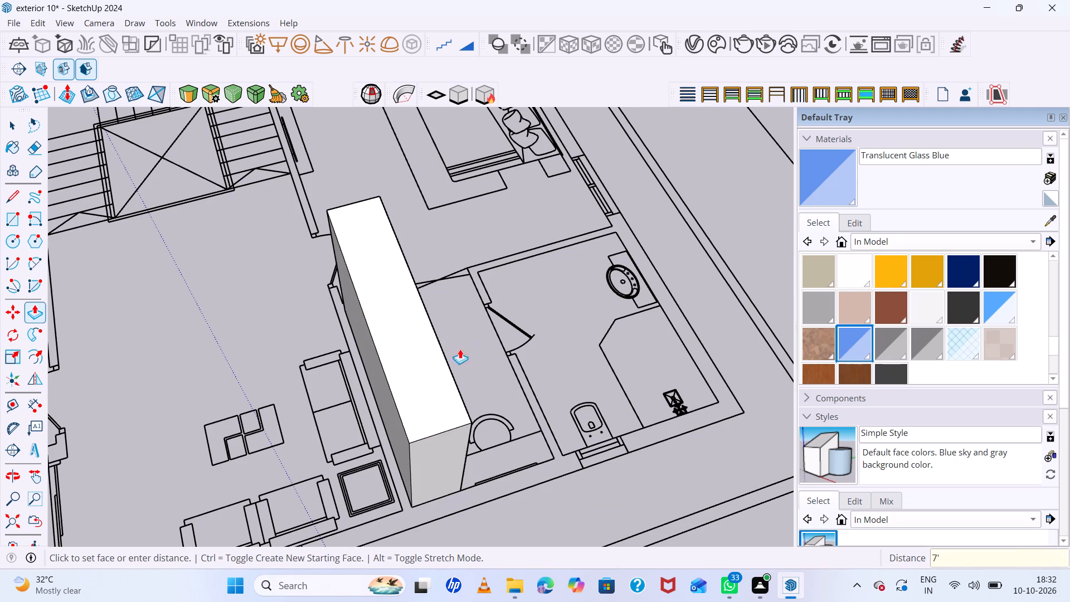
Raise the top face of the wardrobe block by about 5".
scroll(453, 356, down, 6)
middle_drag(460, 376, 307, 231)
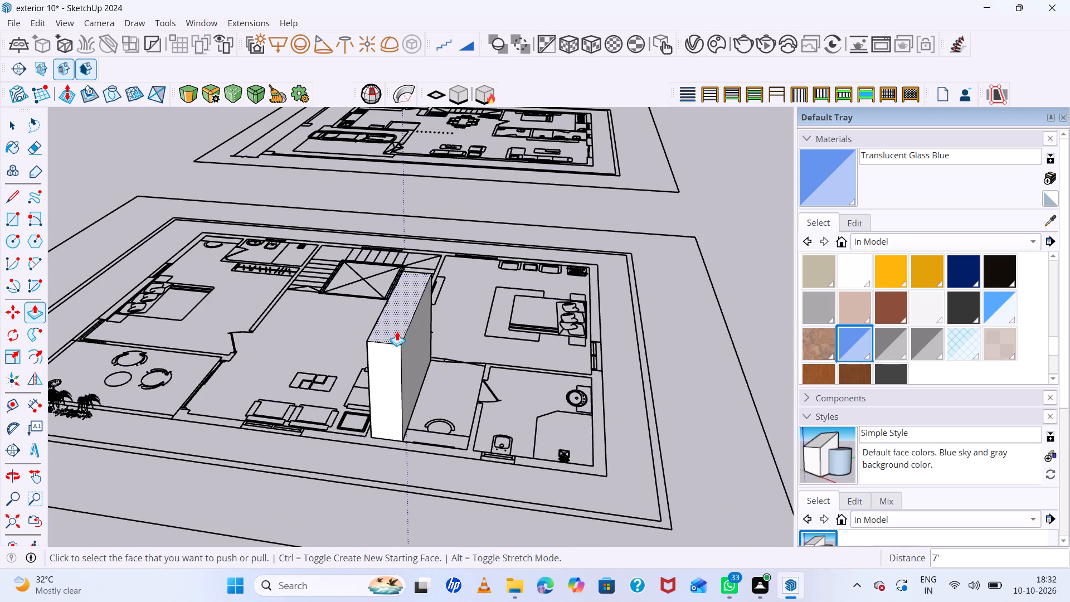
click(397, 331)
click(397, 326)
middle_drag(448, 341, 332, 295)
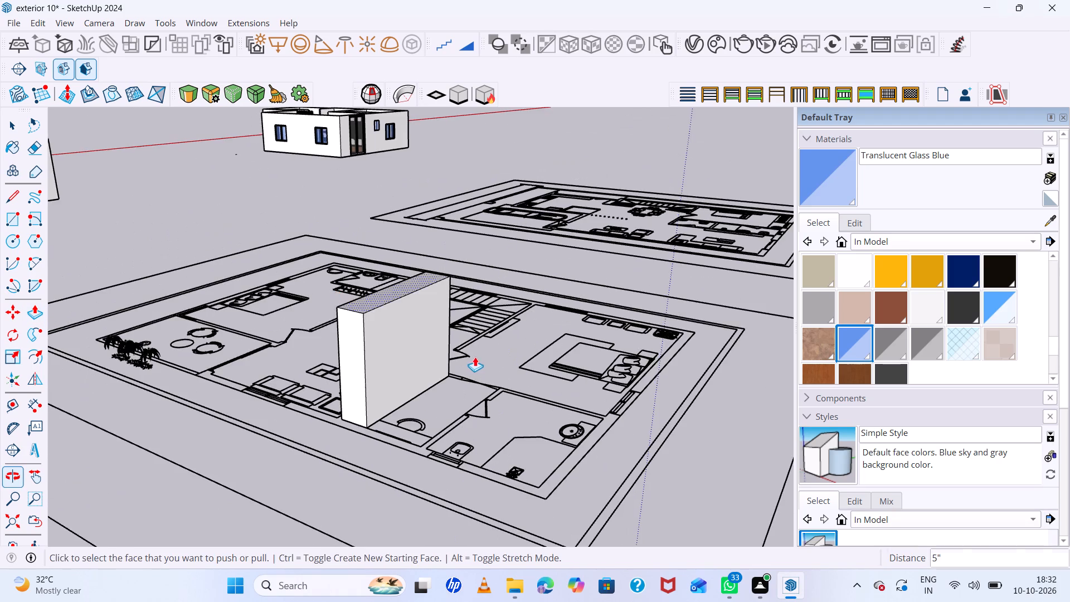
scroll(476, 357, down, 7)
middle_drag(562, 401, 585, 376)
key(space)
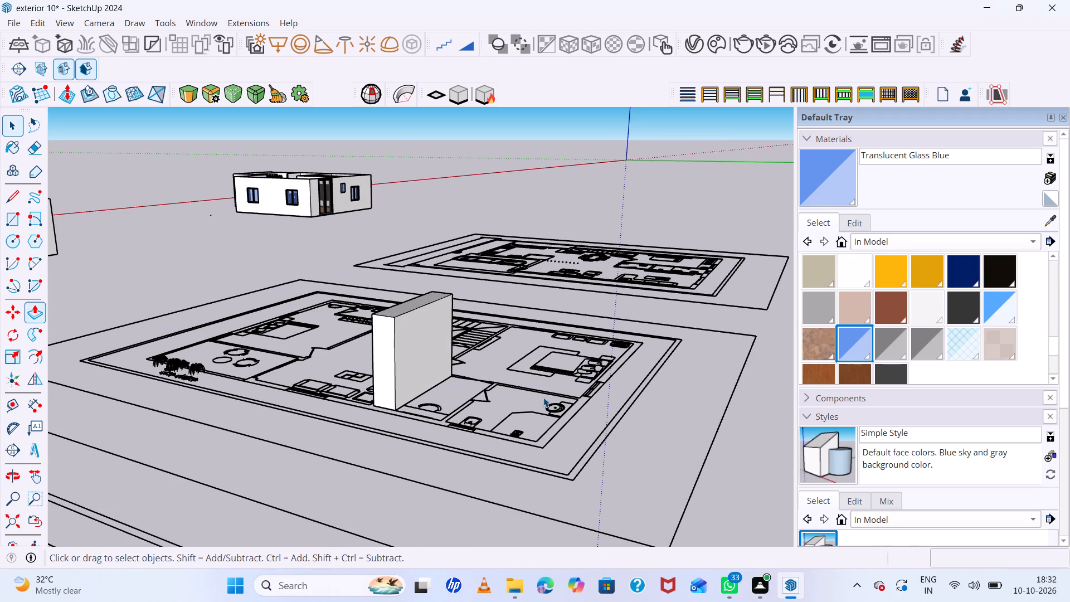
Offset the outline of the wardrobe's long face on the dressing-room side inward by about 3".
click(431, 349)
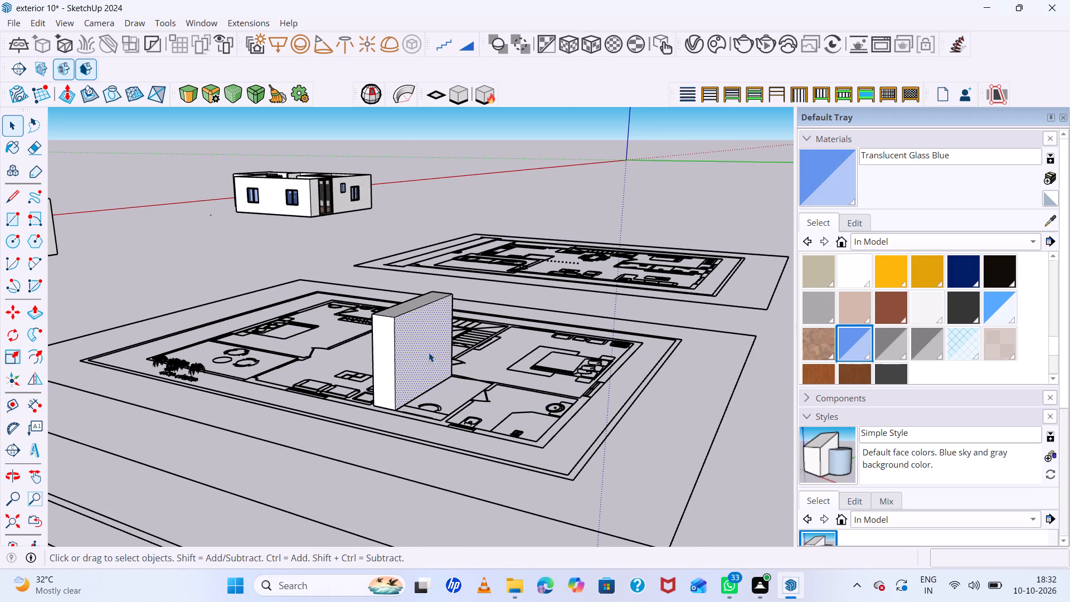
scroll(416, 356, up, 5)
key(f)
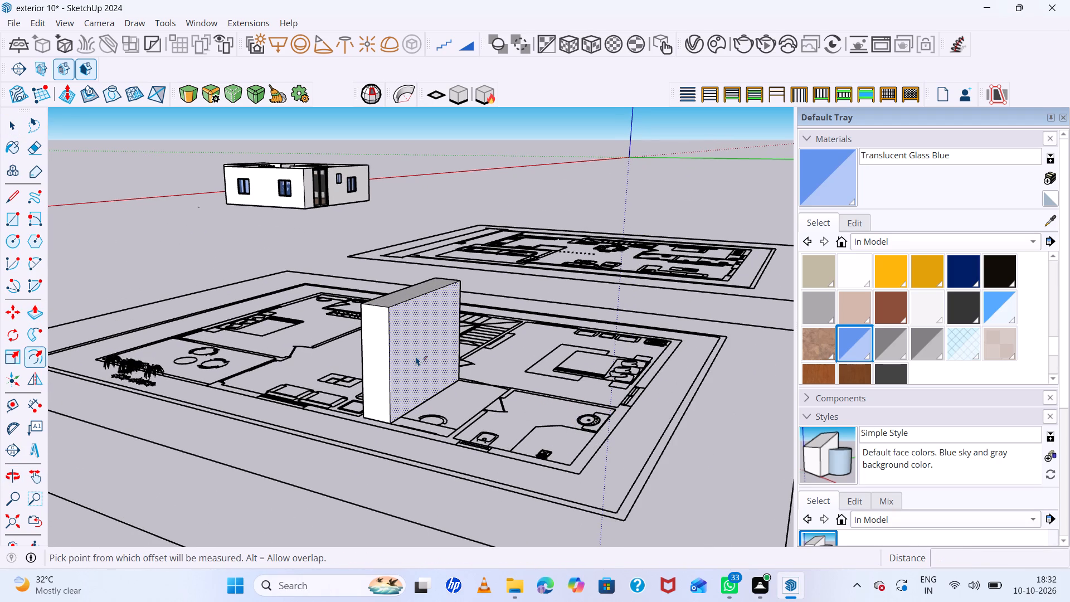
click(393, 363)
scroll(395, 362, up, 5)
middle_drag(395, 361, 289, 340)
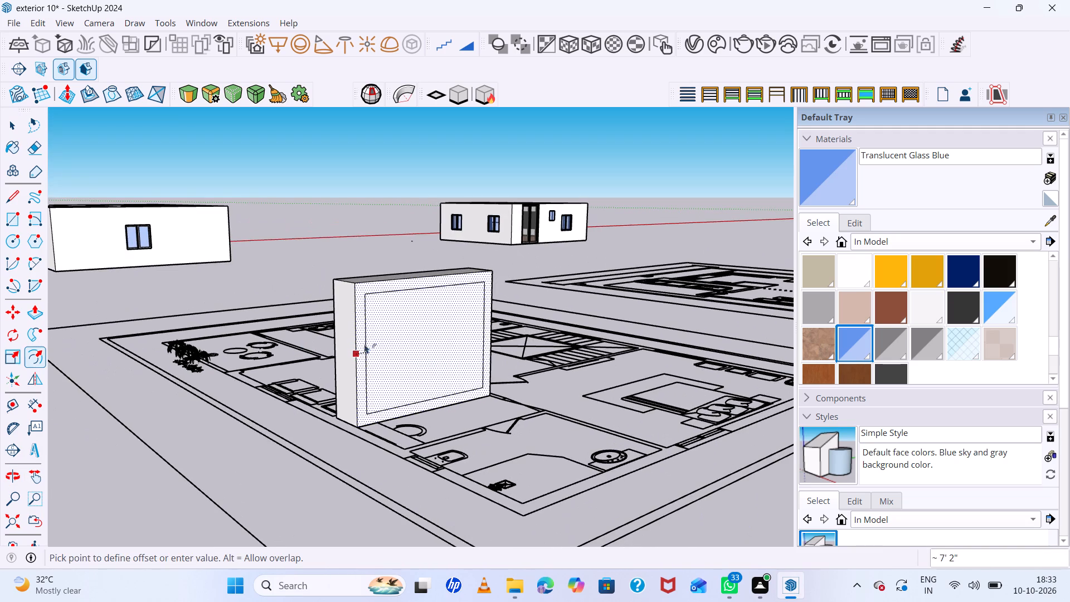
scroll(371, 342, up, 5)
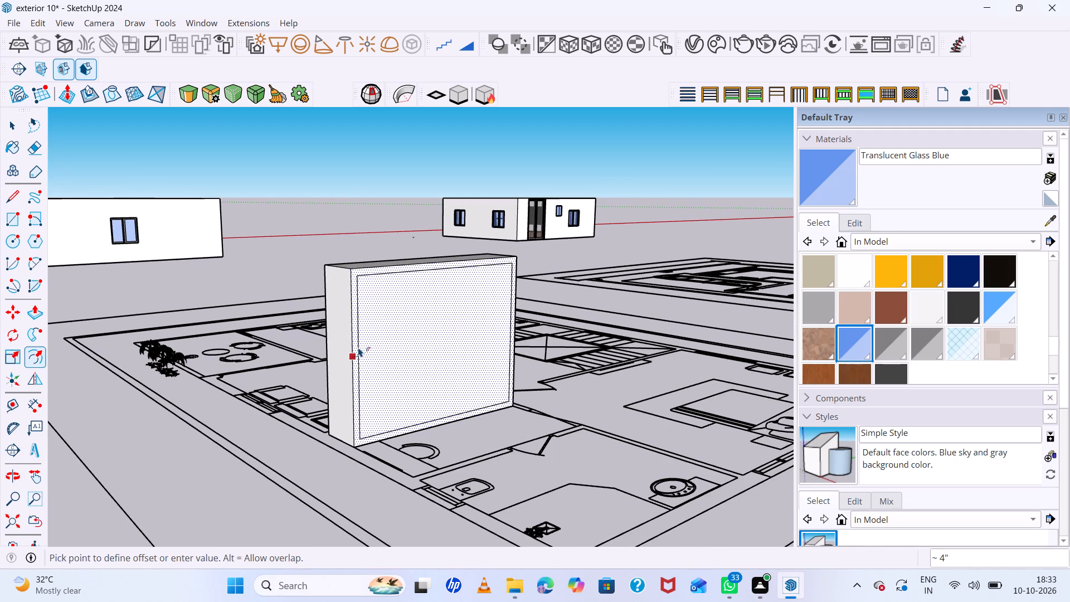
click(357, 348)
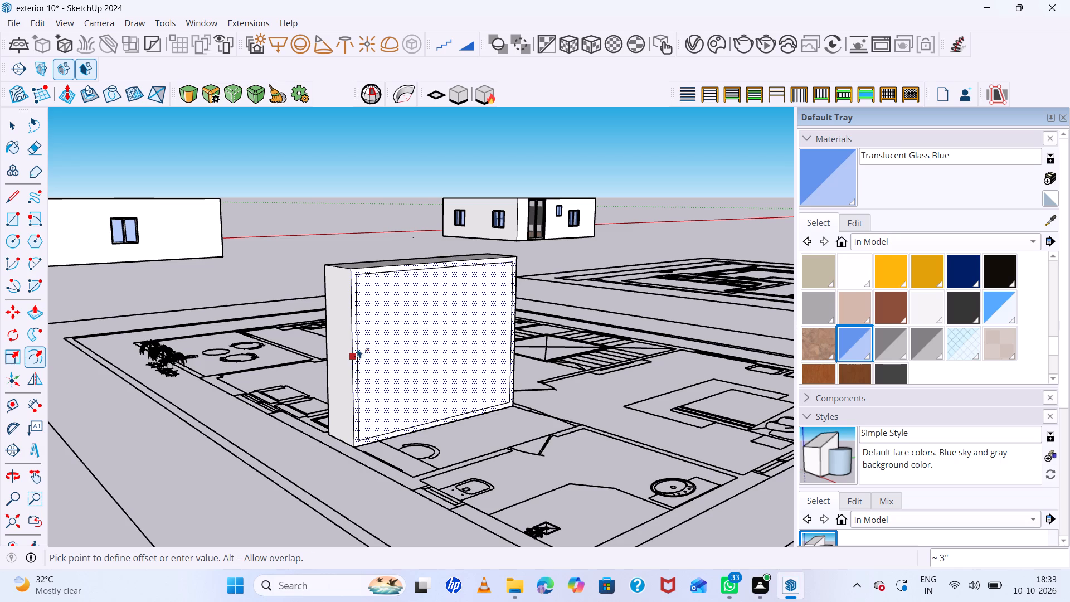
key(space)
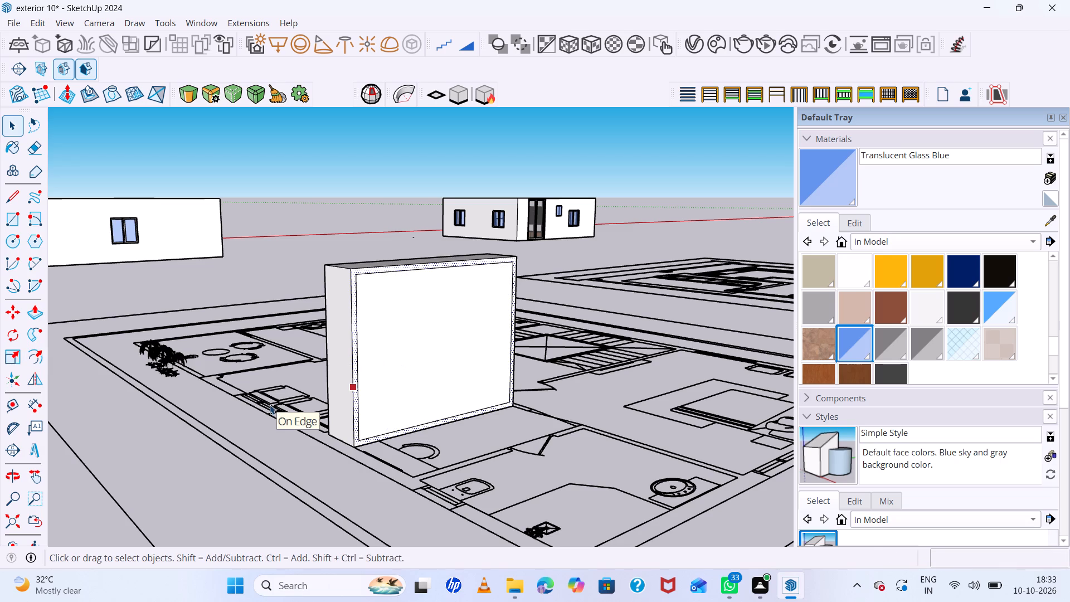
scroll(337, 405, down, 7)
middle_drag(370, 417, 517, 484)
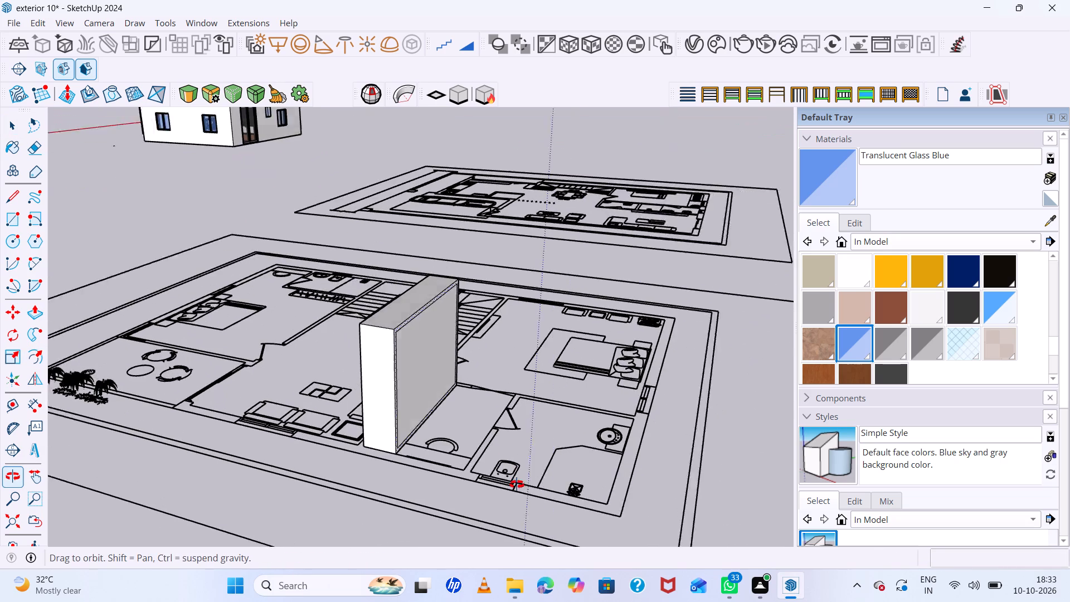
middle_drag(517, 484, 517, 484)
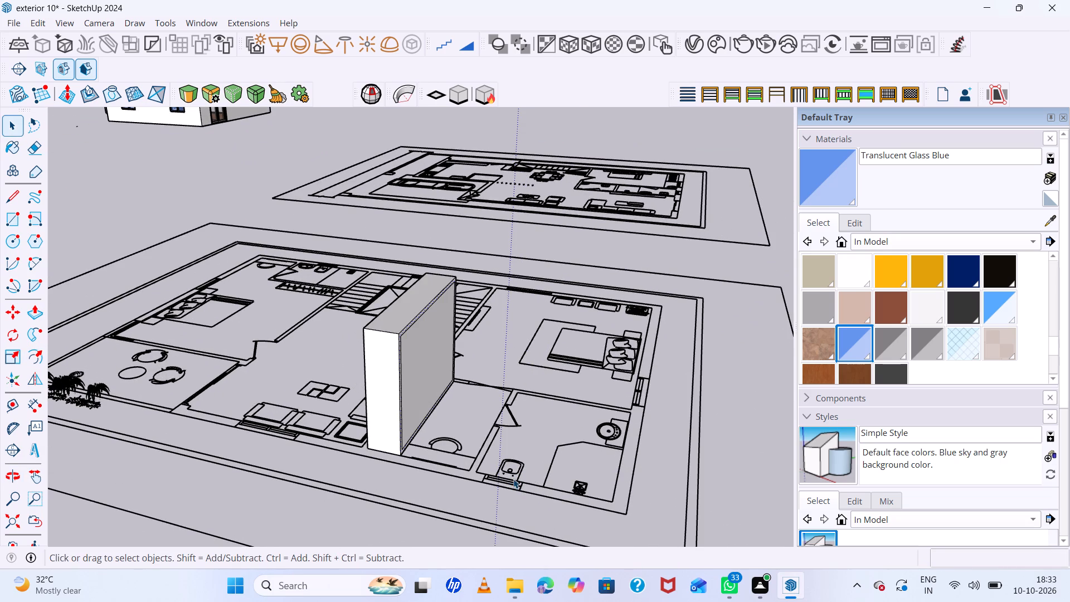
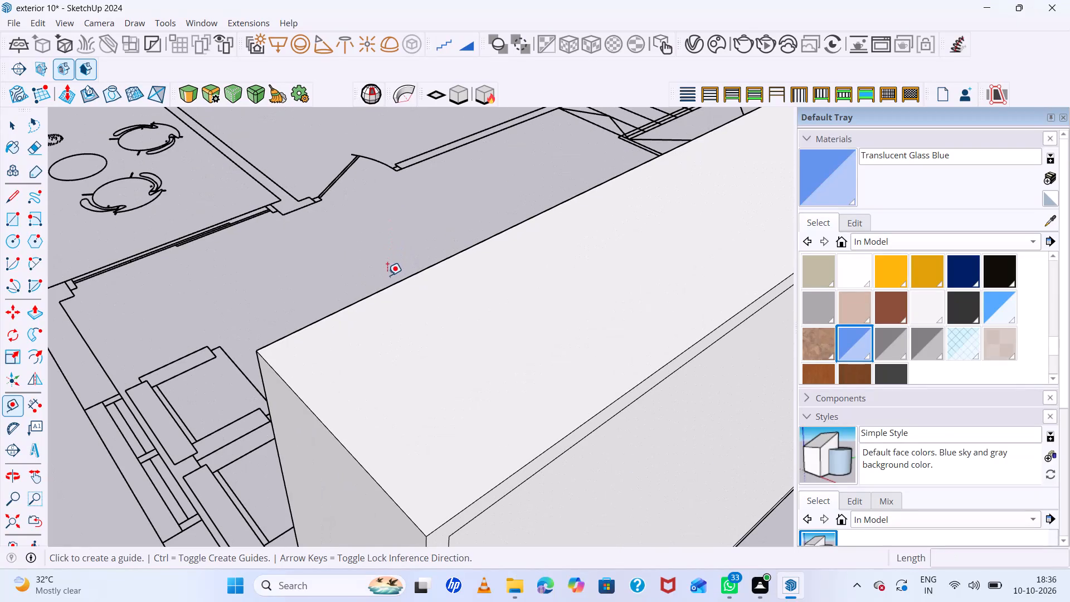
Place a guide line 2" in from the rear long edge of the wardrobe's top face.
click(386, 288)
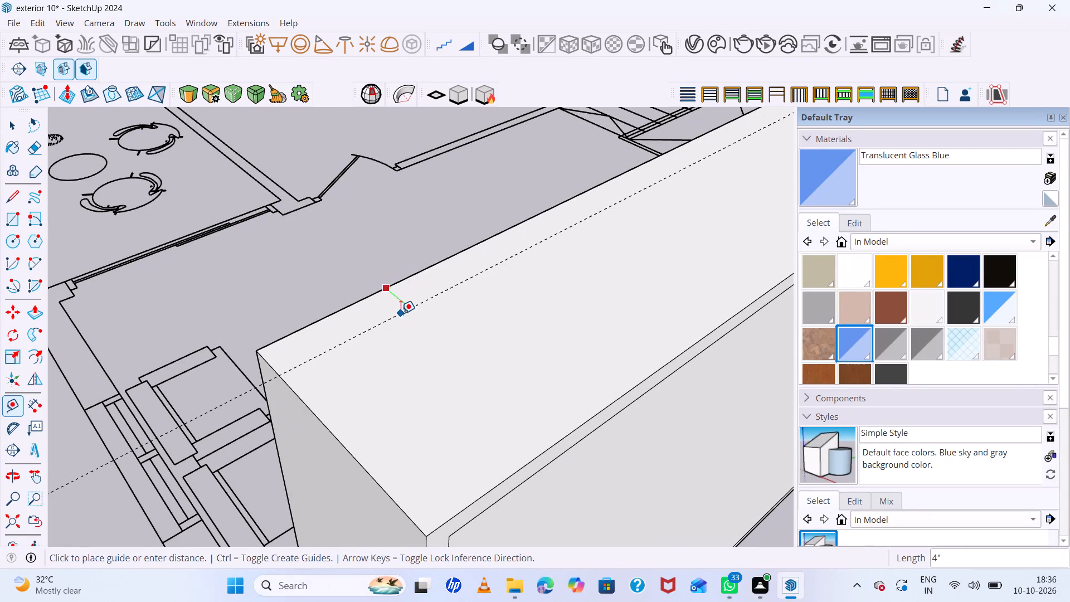
key(2)
key(Return)
scroll(377, 294, down, 11)
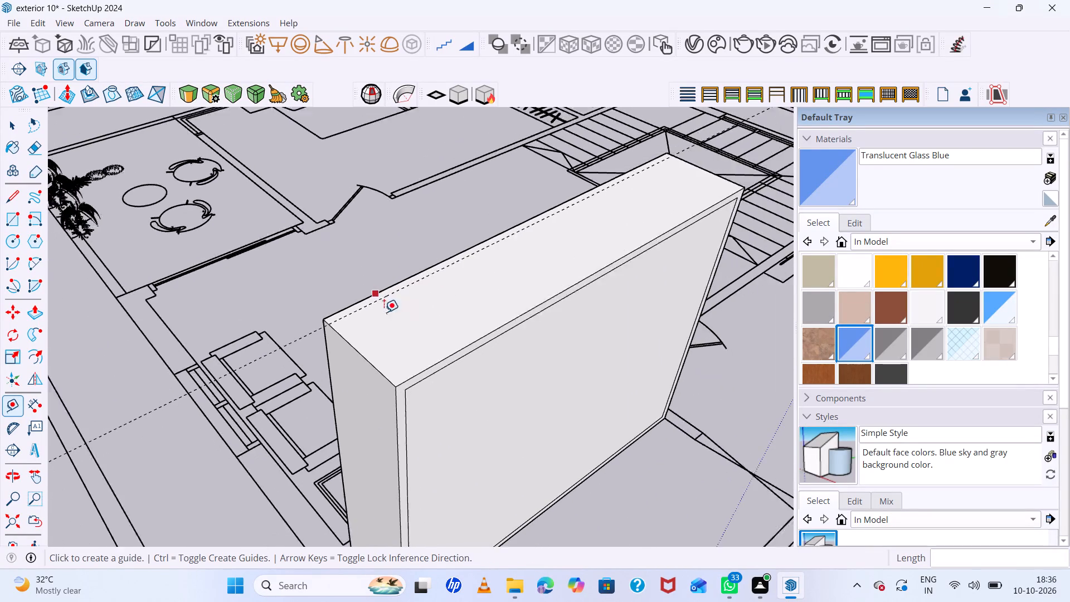
Push the inset face on the wardrobe's front inward 1' 10" to hollow out the carcass.
key(space)
click(503, 385)
key(p)
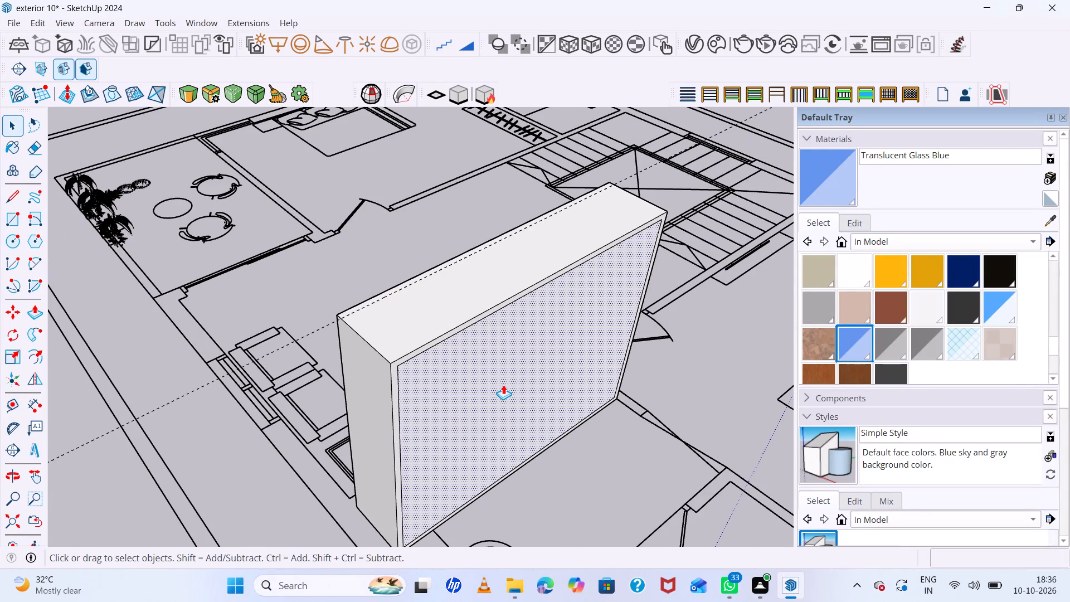
click(503, 385)
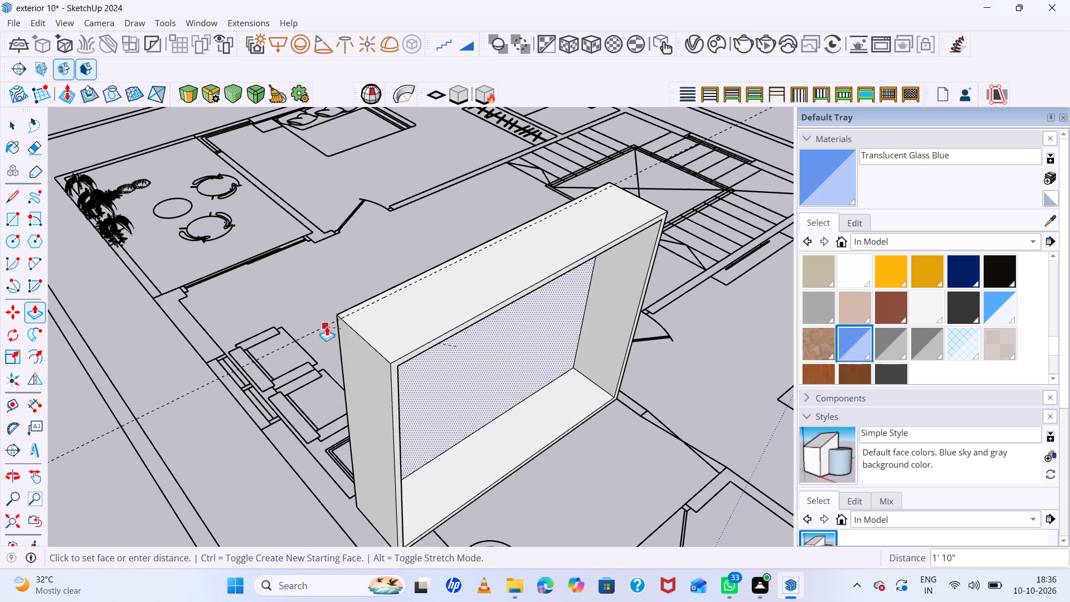
click(327, 326)
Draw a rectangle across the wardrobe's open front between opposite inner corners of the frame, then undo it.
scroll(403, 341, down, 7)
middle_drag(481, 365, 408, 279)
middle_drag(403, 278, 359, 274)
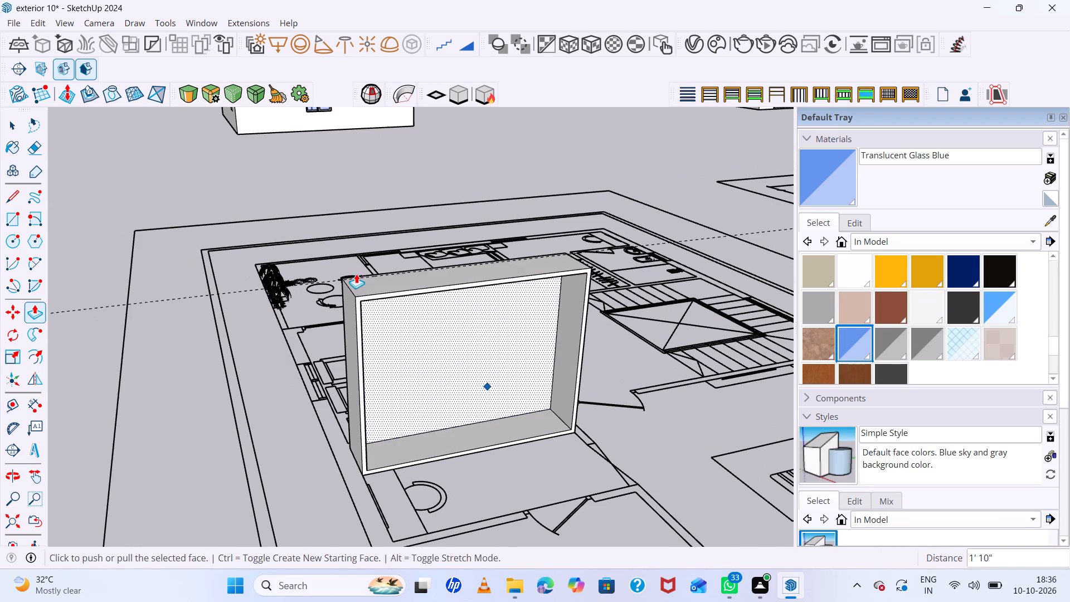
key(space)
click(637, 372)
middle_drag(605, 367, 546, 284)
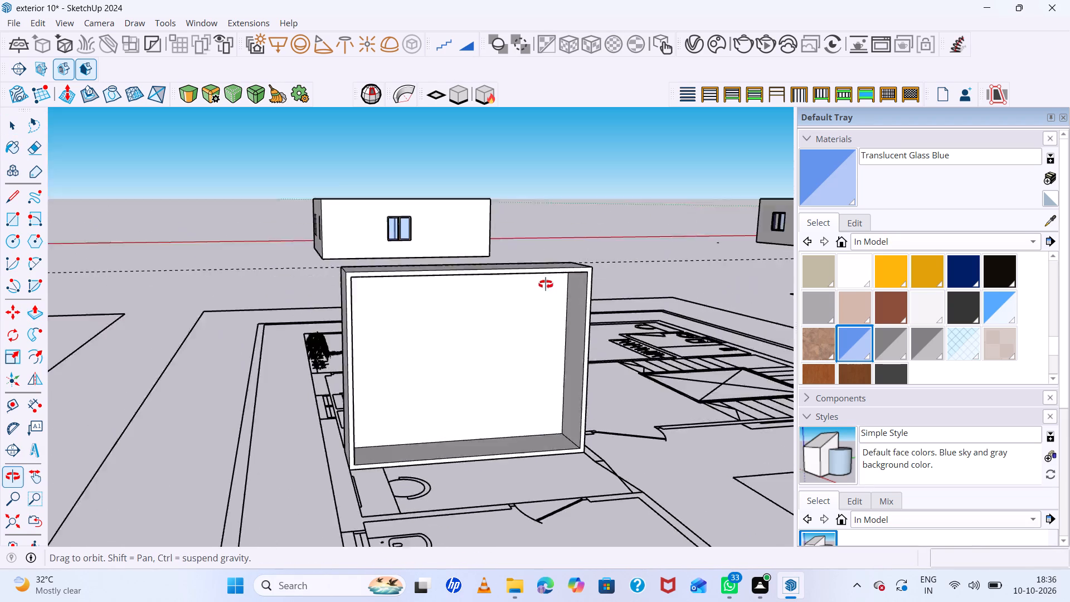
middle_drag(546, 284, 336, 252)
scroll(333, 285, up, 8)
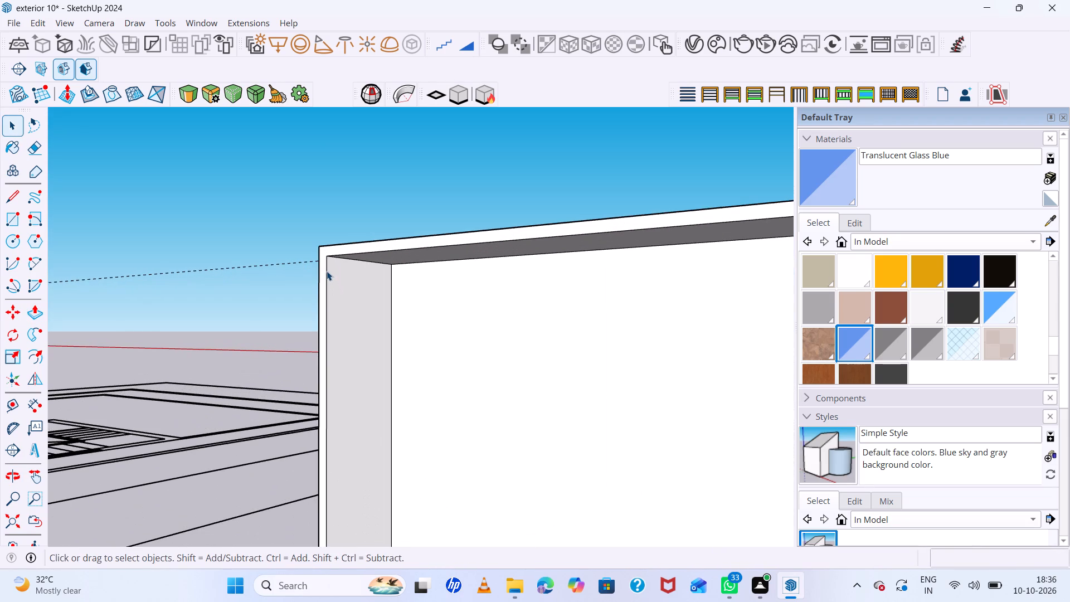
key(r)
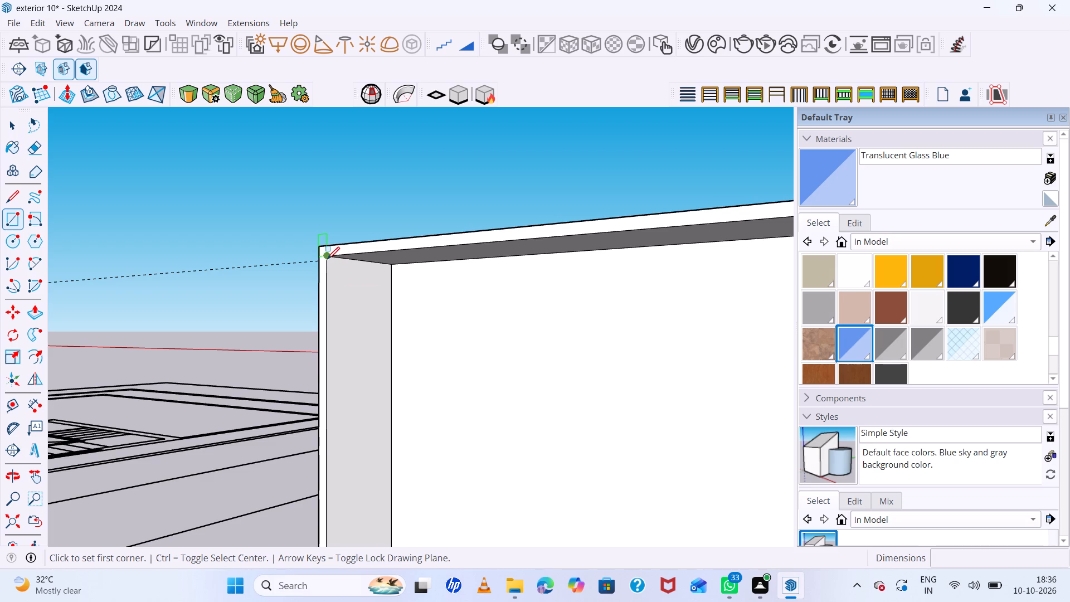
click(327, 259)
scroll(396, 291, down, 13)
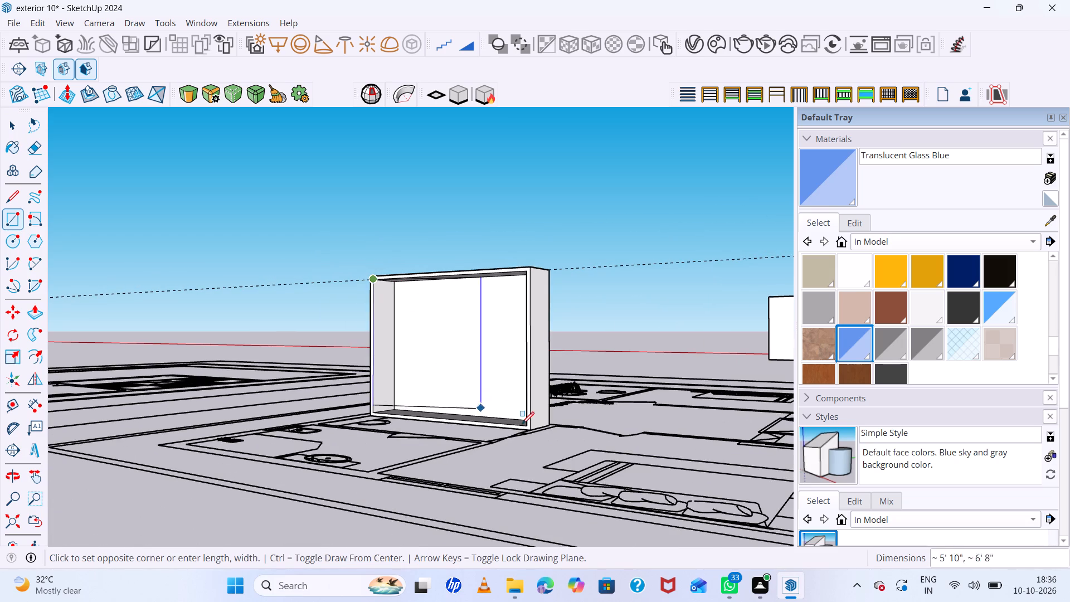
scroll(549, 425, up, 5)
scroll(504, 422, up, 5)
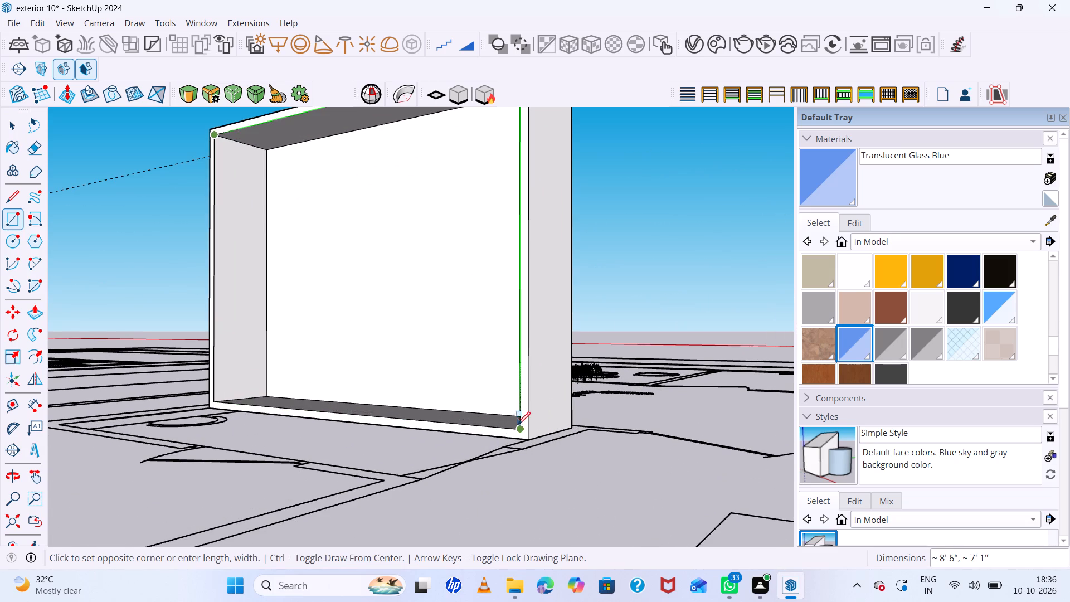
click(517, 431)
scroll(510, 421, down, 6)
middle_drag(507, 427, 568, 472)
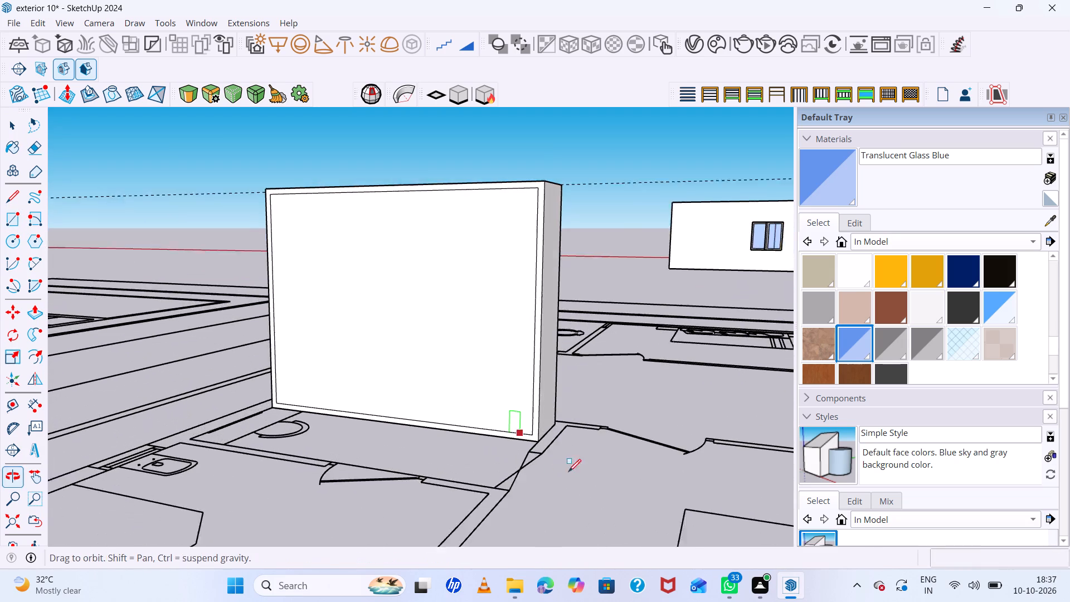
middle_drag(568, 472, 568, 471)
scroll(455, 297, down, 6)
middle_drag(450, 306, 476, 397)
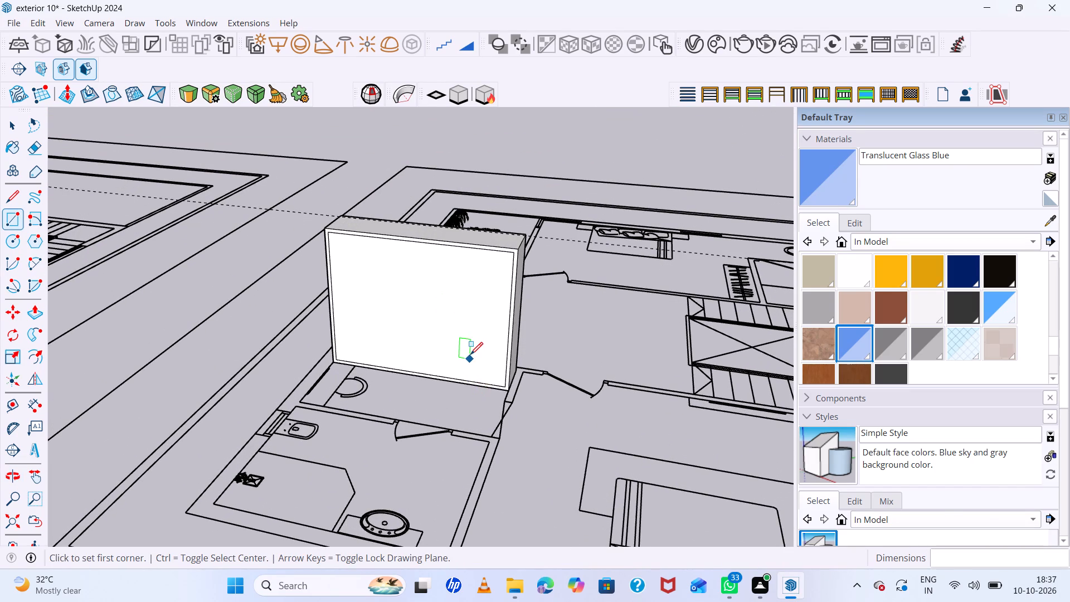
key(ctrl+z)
Pull the wardrobe's inner bottom face upward with Push/Pull to form a solid base block as a new volume.
scroll(470, 353, up, 5)
key(space)
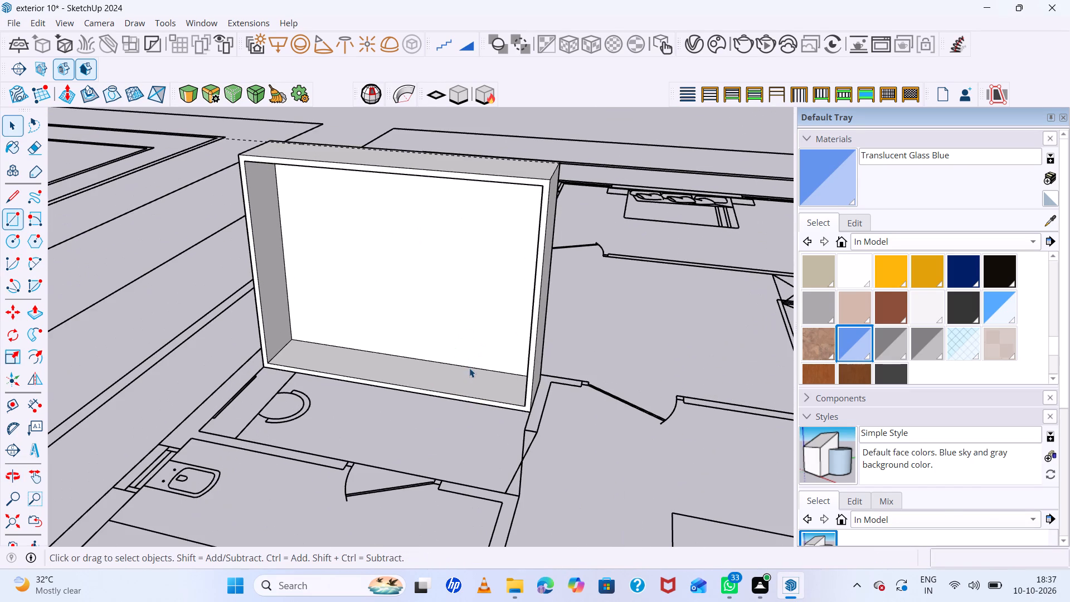
click(470, 374)
key(p)
click(480, 375)
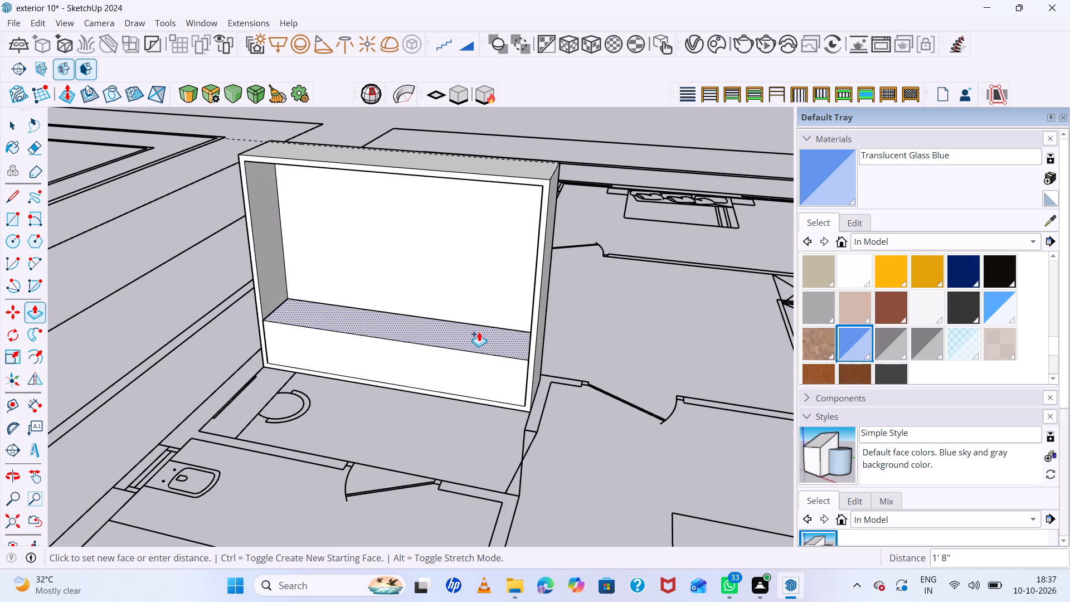
click(483, 322)
Pull the inner side face nearest the stairs about 4' 6" across the opening above the base as a new volume.
middle_drag(490, 353, 644, 361)
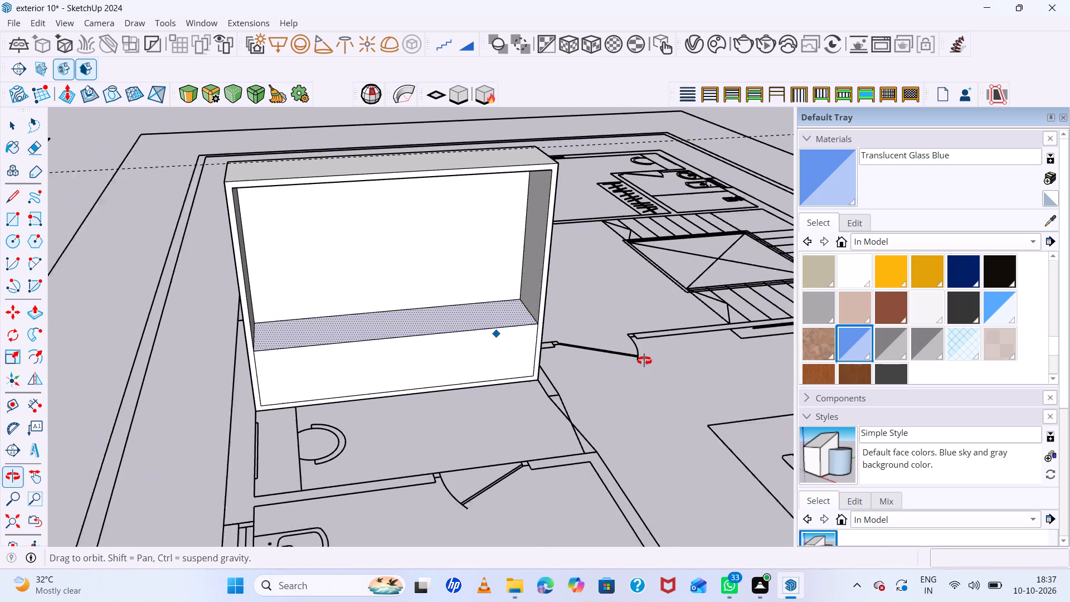
middle_drag(644, 361, 645, 361)
key(space)
double_click(524, 243)
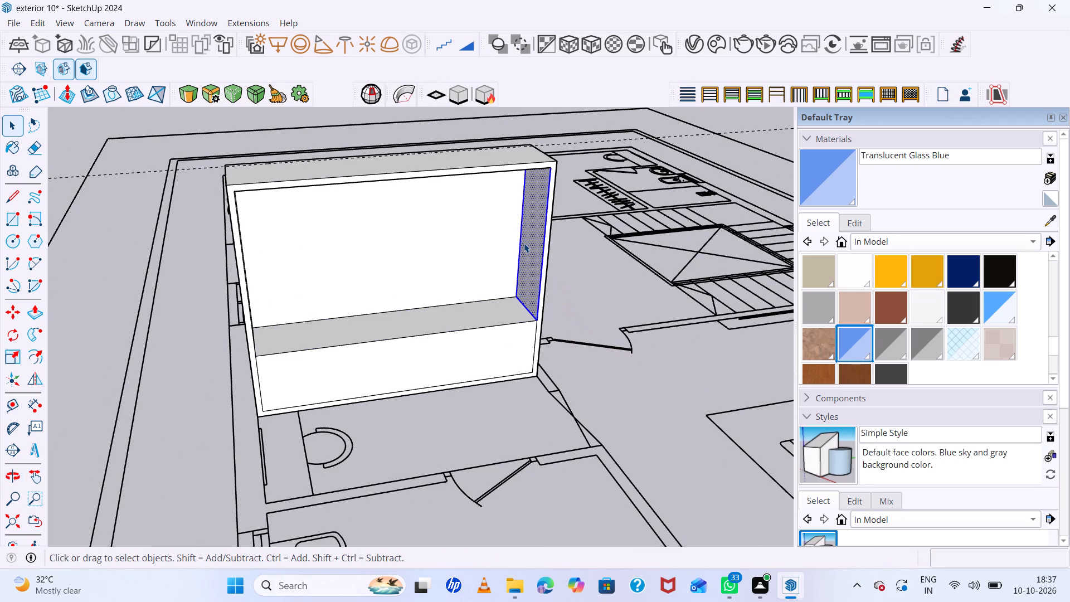
key(p)
click(524, 243)
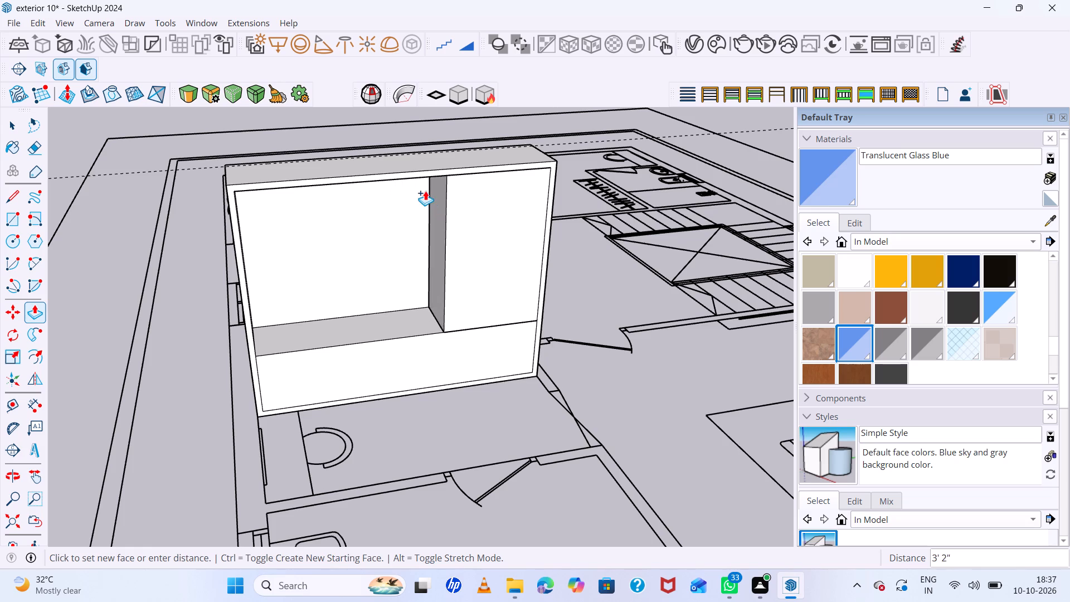
click(397, 179)
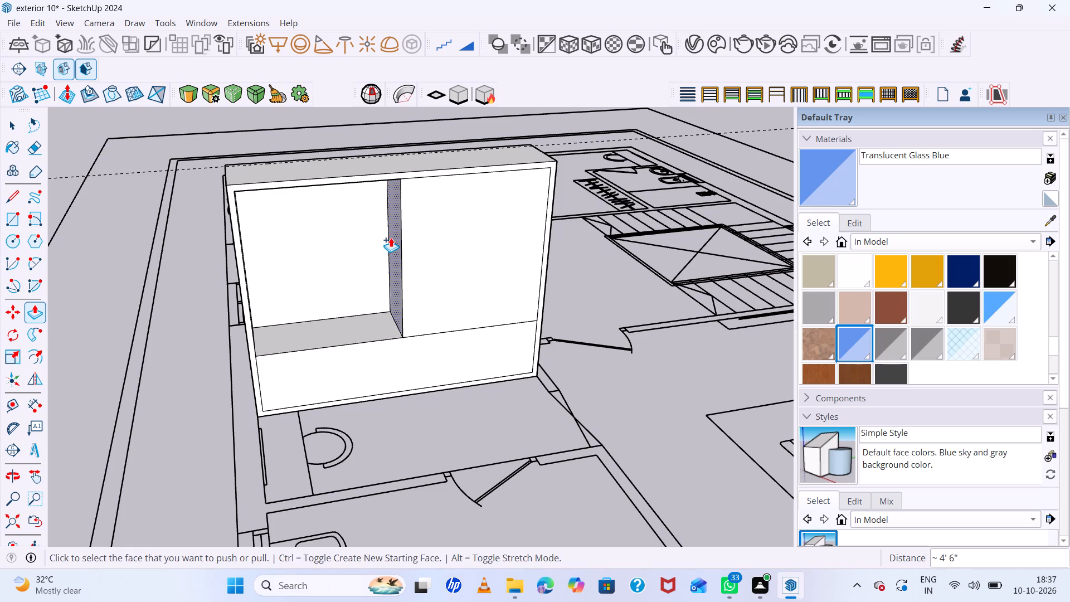
Offset the outline of the new block's front face inward to form a thin frame.
middle_drag(412, 237, 439, 208)
key(space)
click(467, 209)
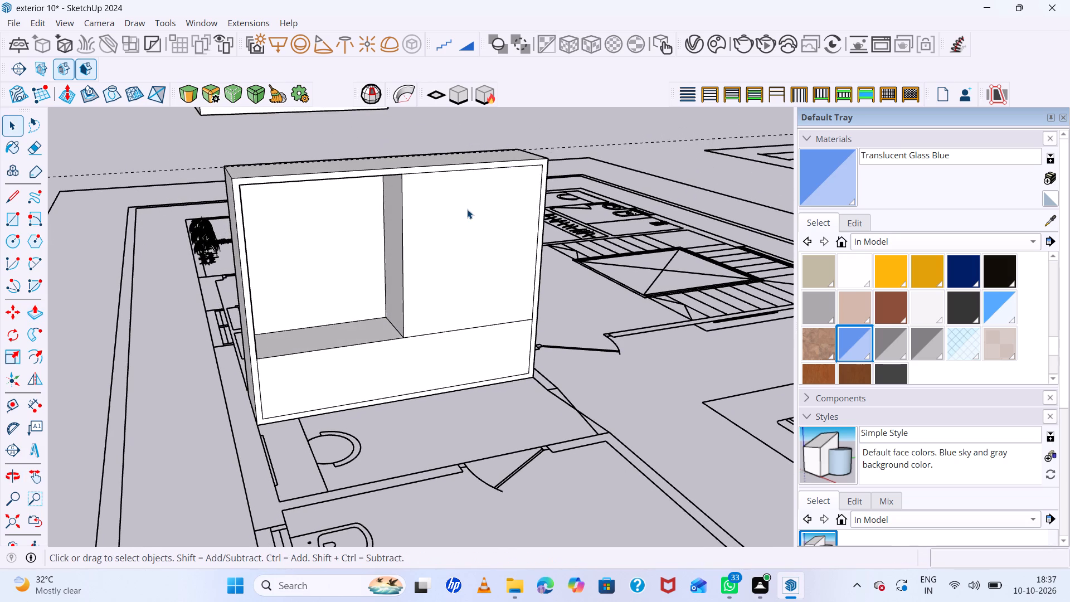
key(f)
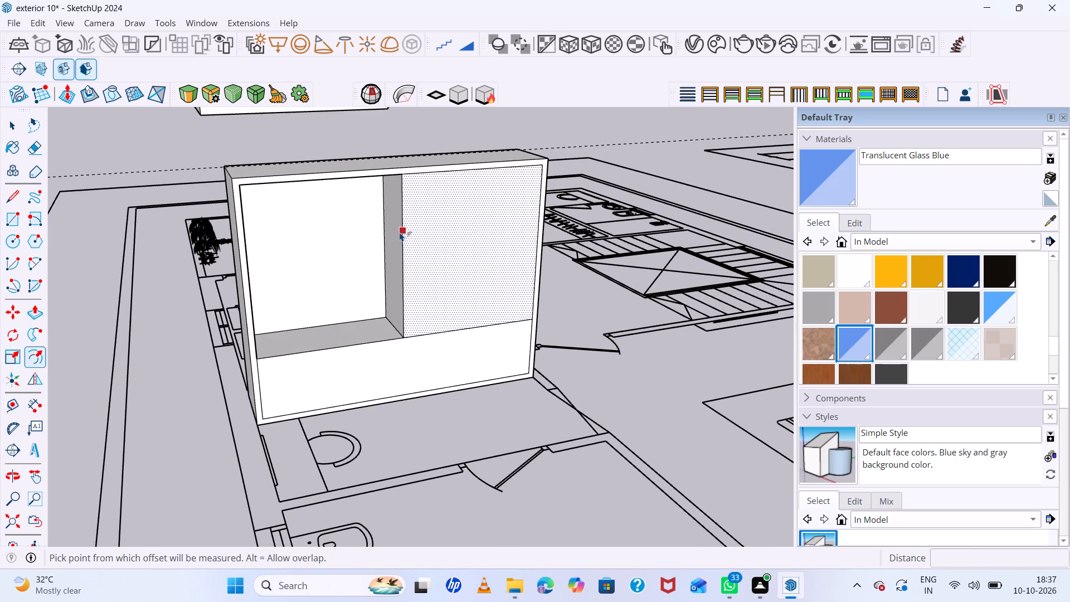
click(400, 232)
scroll(411, 237, up, 5)
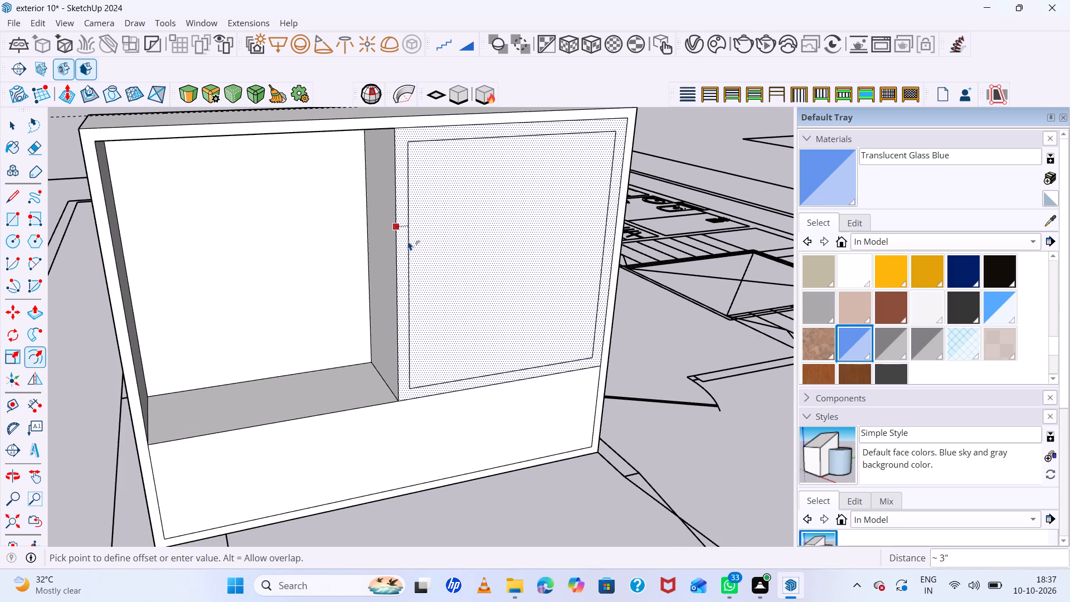
click(404, 247)
Push the framed front face of the stair-side block back to the rear guide line to open a second compartment.
key(space)
click(448, 250)
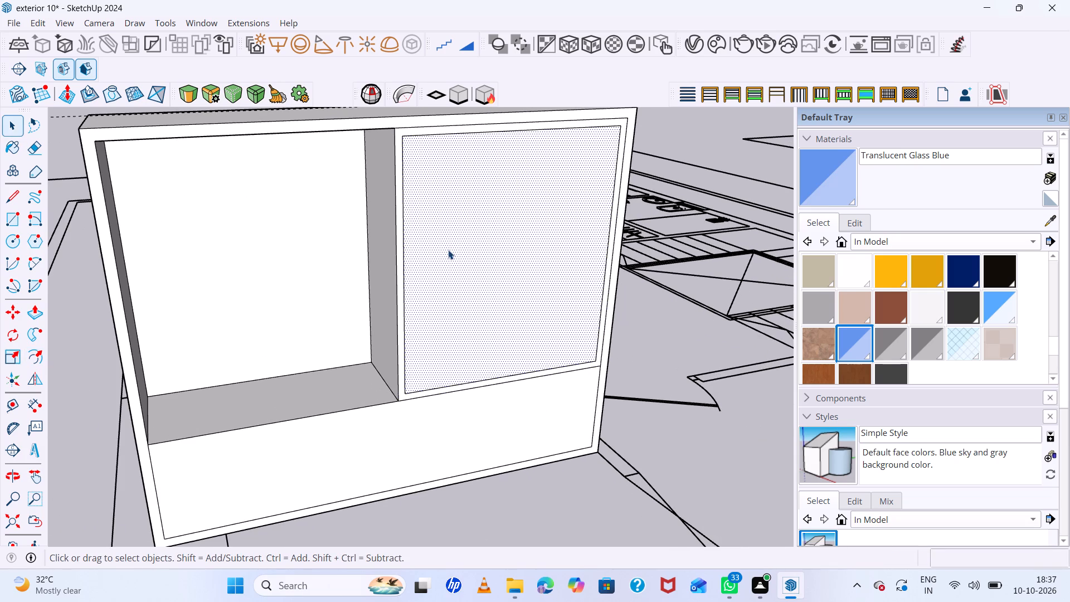
key(p)
click(448, 250)
middle_drag(437, 200, 440, 271)
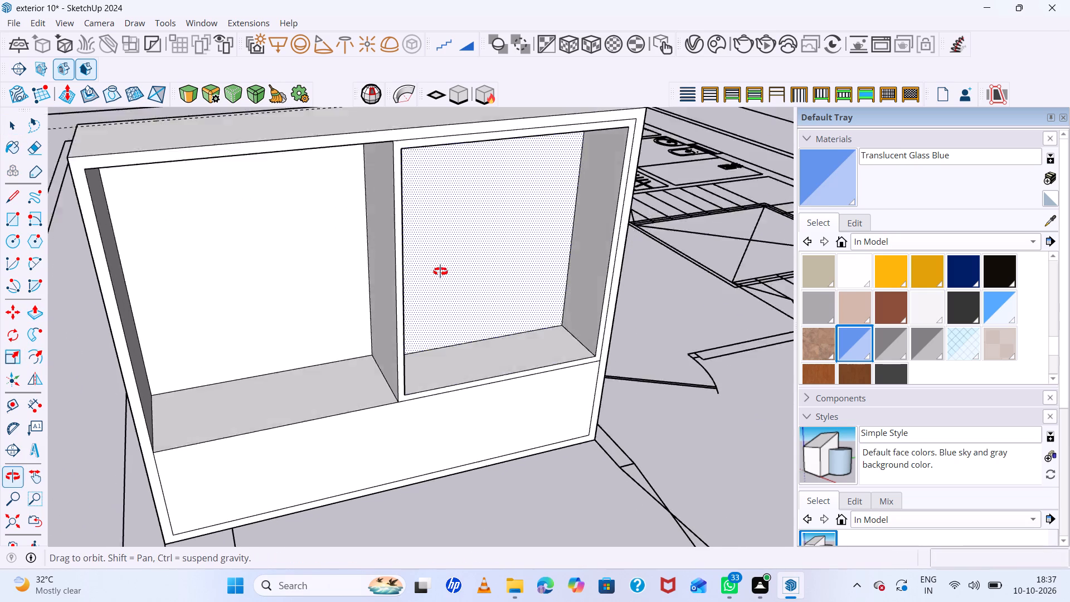
middle_drag(440, 271, 444, 292)
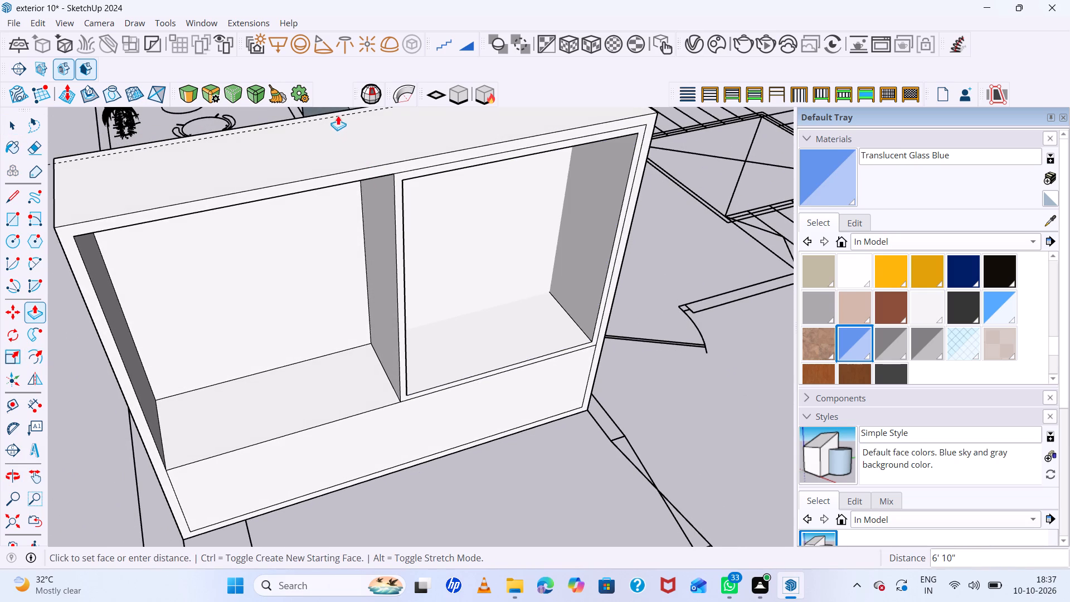
click(323, 122)
Reverse the back face of the stair-side compartment so its front side shows.
scroll(405, 213, down, 6)
middle_drag(505, 242, 507, 198)
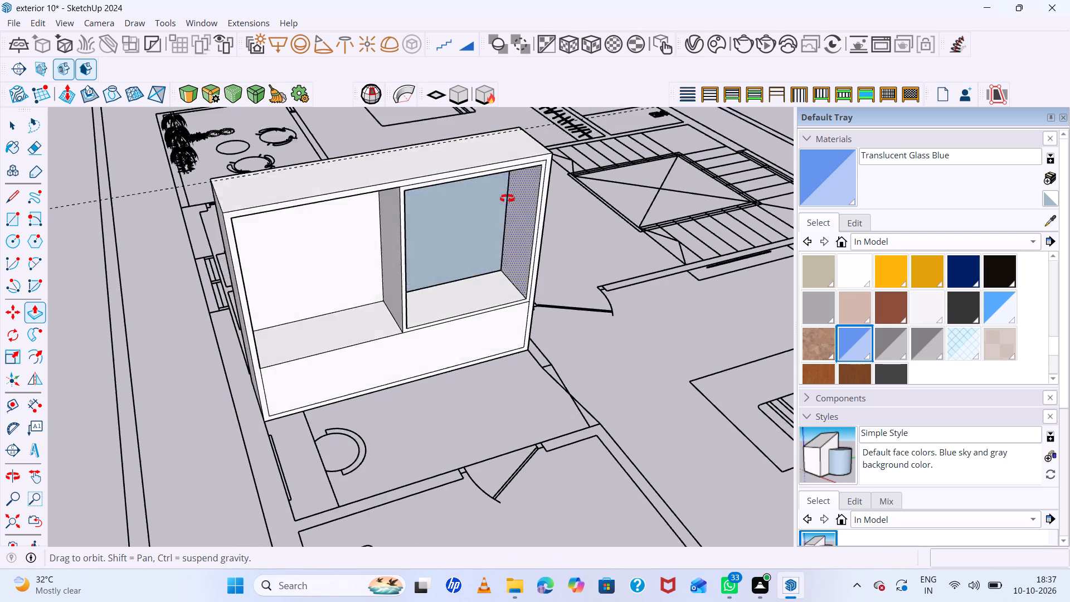
middle_drag(507, 198, 395, 166)
key(space)
click(466, 240)
right_click(466, 240)
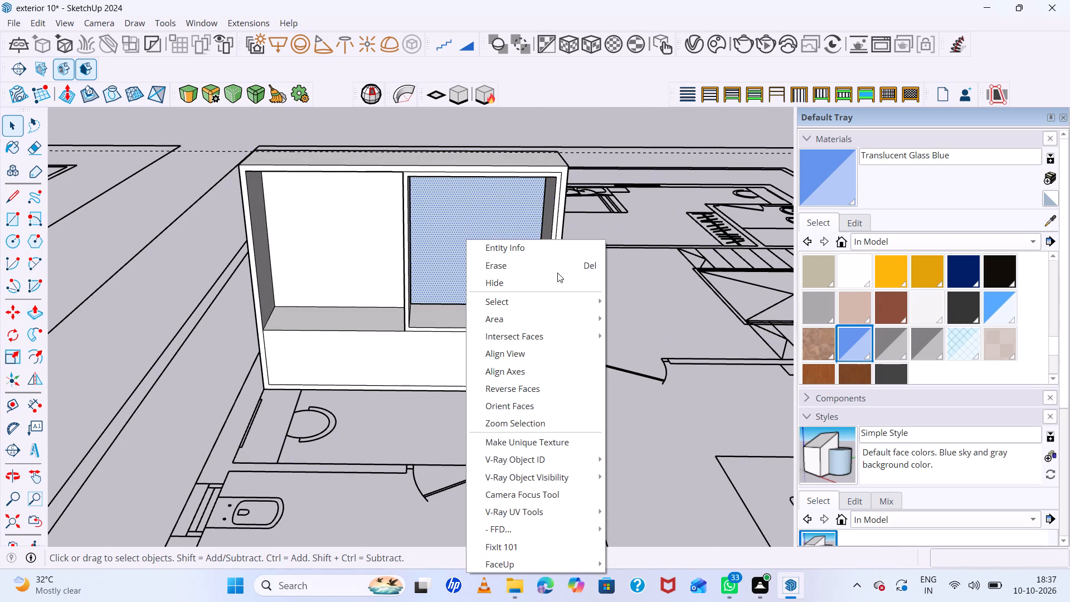
click(527, 393)
middle_drag(403, 261, 523, 278)
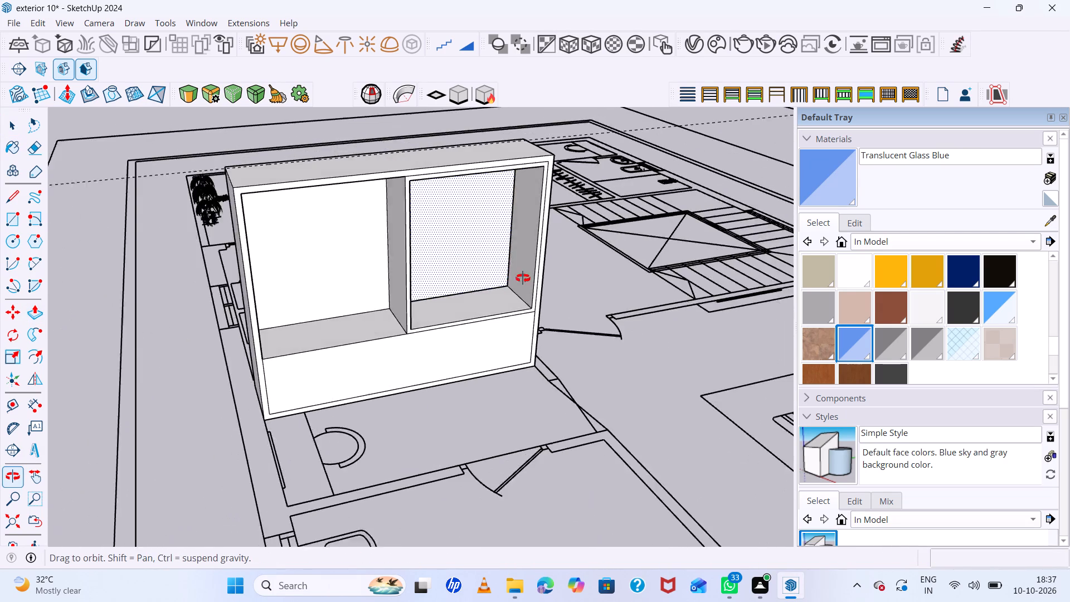
middle_drag(523, 278, 517, 282)
Examine the wardrobe's two upper compartments and base from several angles.
key(space)
click(618, 304)
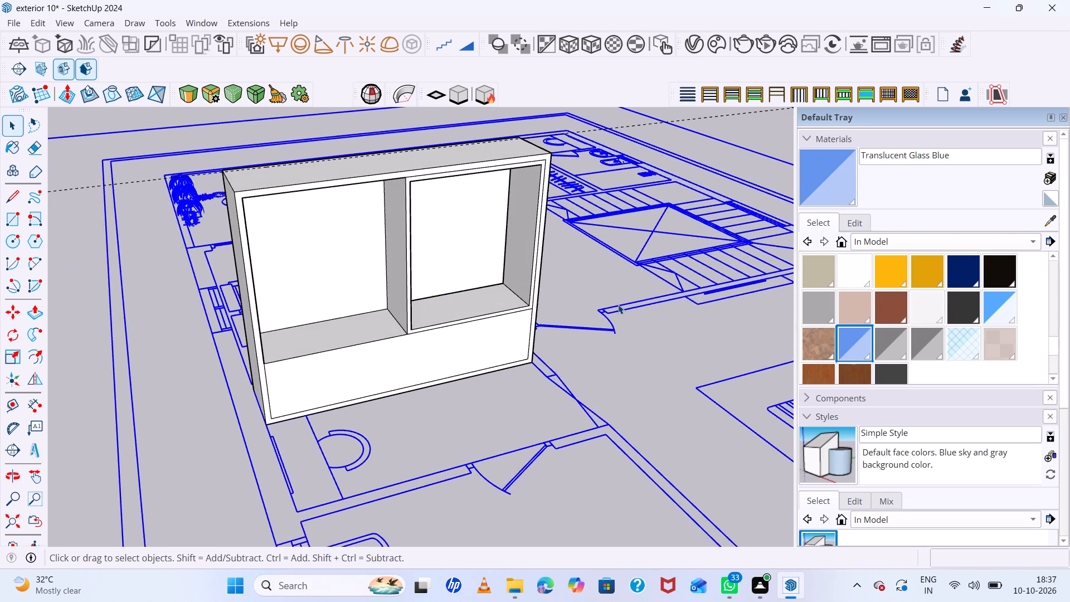
scroll(382, 314, up, 5)
click(456, 480)
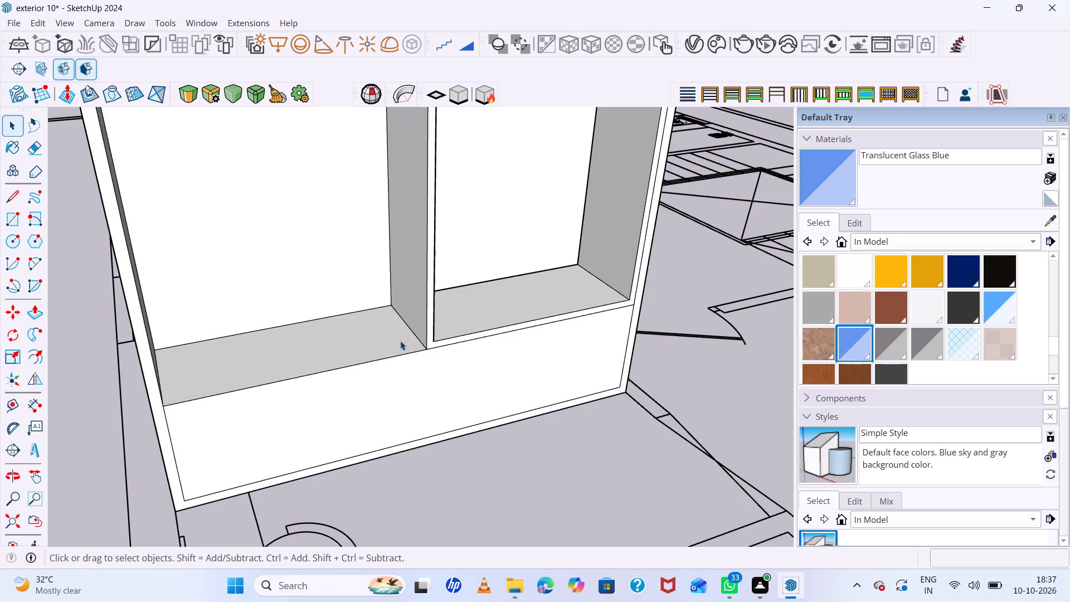
scroll(400, 341, up, 6)
scroll(474, 333, down, 6)
scroll(426, 331, down, 15)
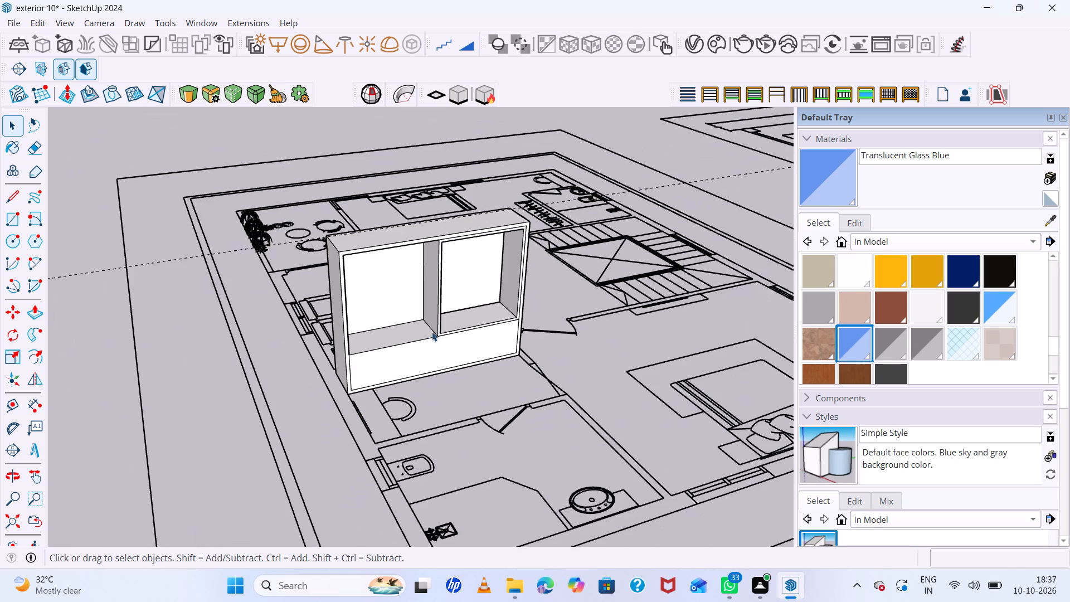
middle_drag(449, 322, 405, 246)
middle_drag(400, 244, 366, 227)
middle_drag(366, 227, 347, 223)
middle_click(347, 223)
scroll(427, 251, up, 6)
scroll(469, 292, up, 4)
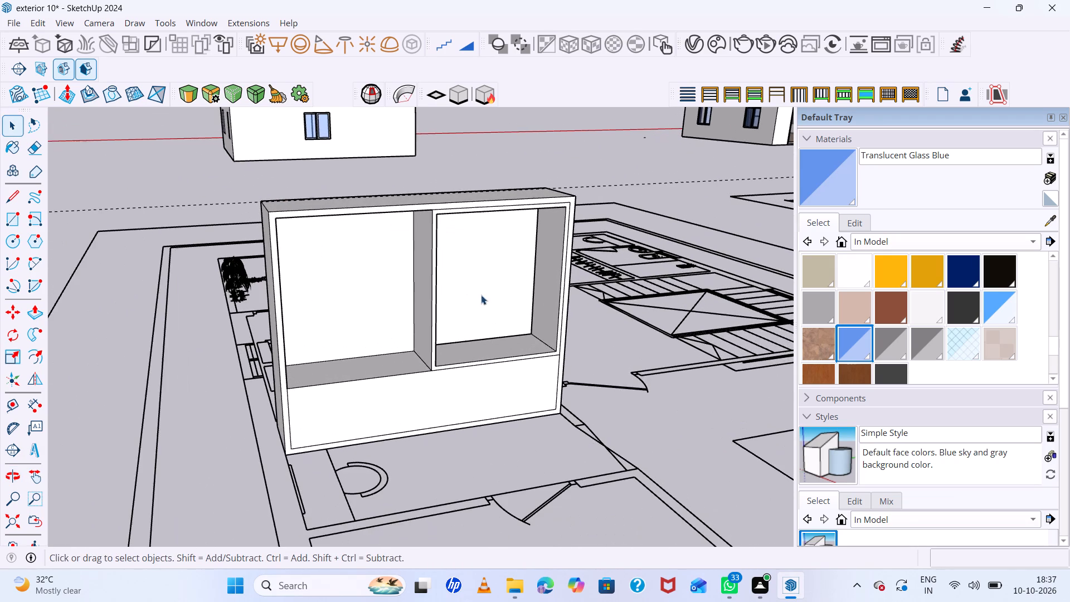
middle_drag(526, 298, 462, 226)
middle_drag(458, 225, 301, 264)
scroll(356, 265, down, 3)
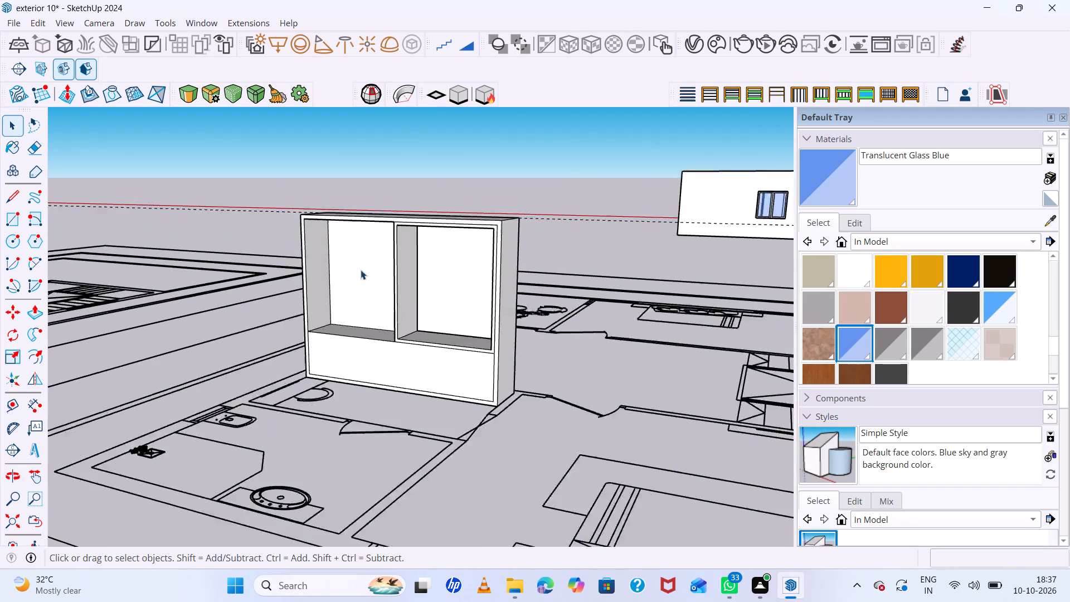
scroll(361, 270, down, 11)
middle_drag(376, 299, 452, 333)
scroll(420, 226, up, 9)
scroll(401, 239, down, 6)
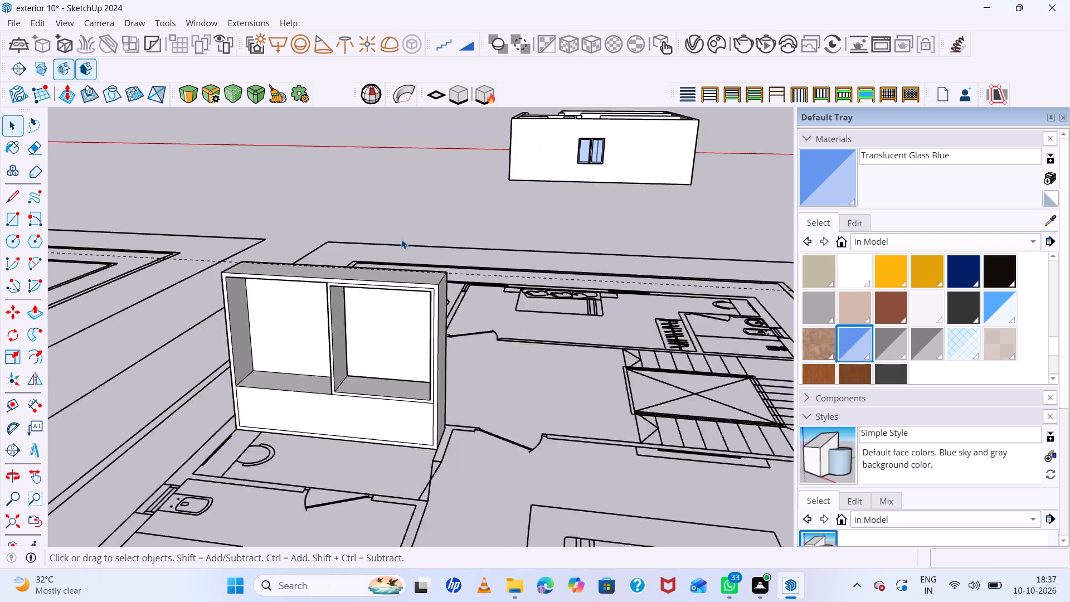
scroll(401, 239, down, 8)
scroll(395, 255, up, 11)
middle_drag(404, 249, 435, 221)
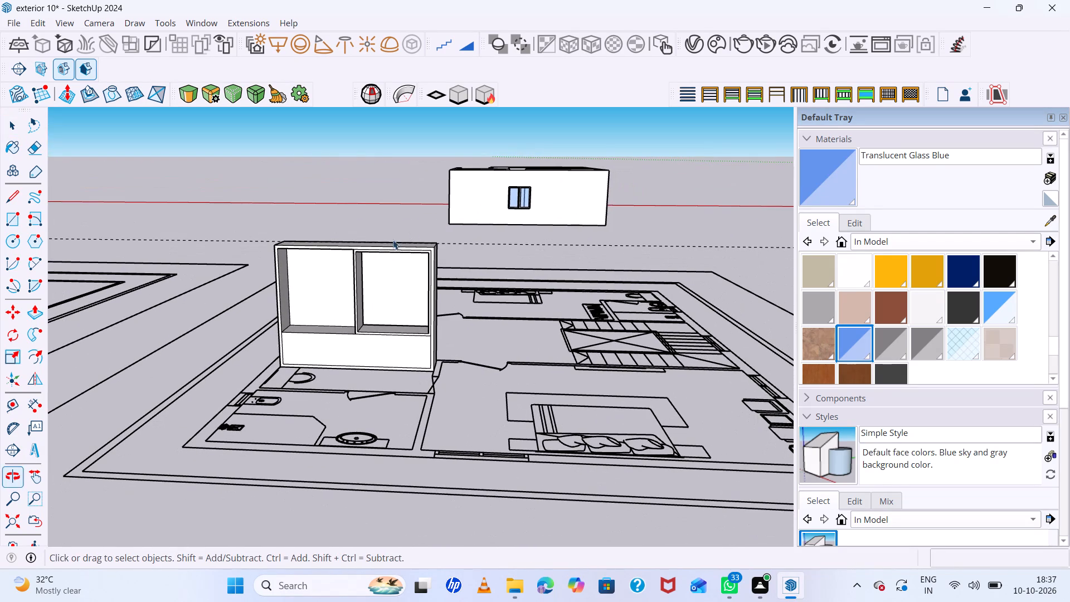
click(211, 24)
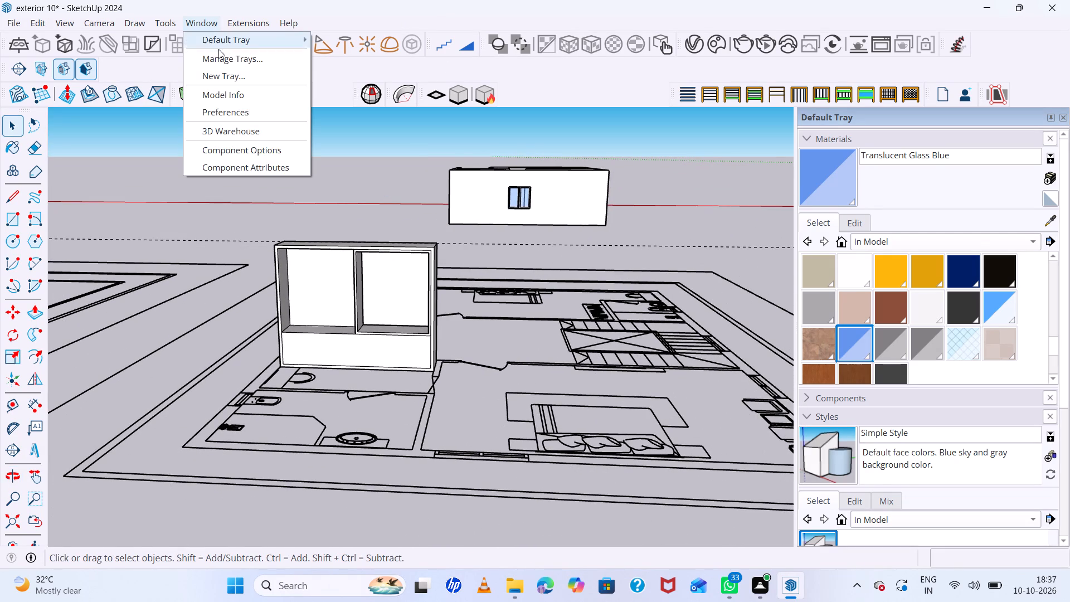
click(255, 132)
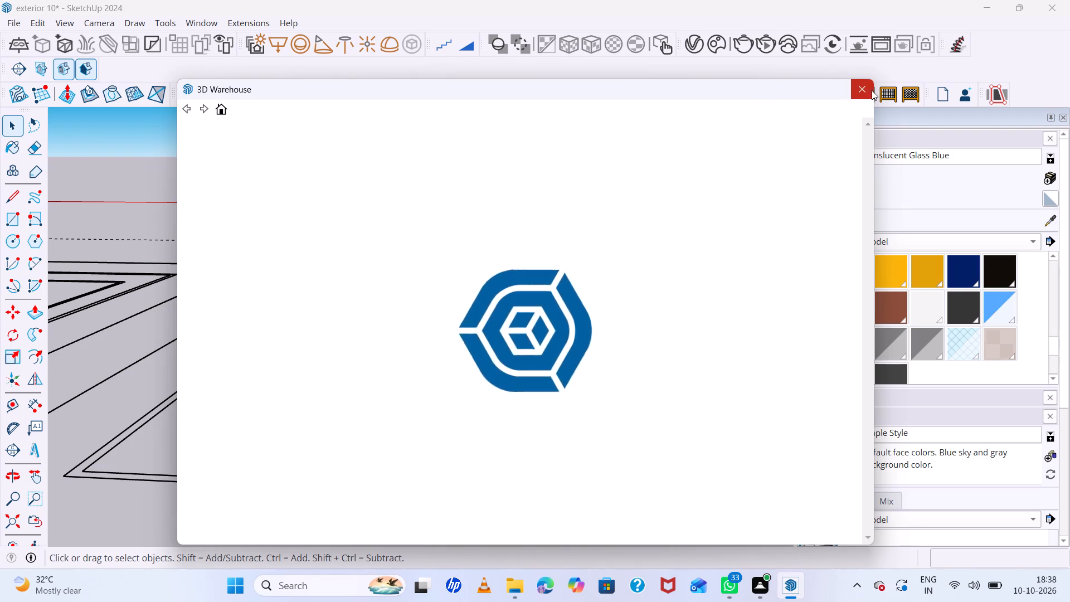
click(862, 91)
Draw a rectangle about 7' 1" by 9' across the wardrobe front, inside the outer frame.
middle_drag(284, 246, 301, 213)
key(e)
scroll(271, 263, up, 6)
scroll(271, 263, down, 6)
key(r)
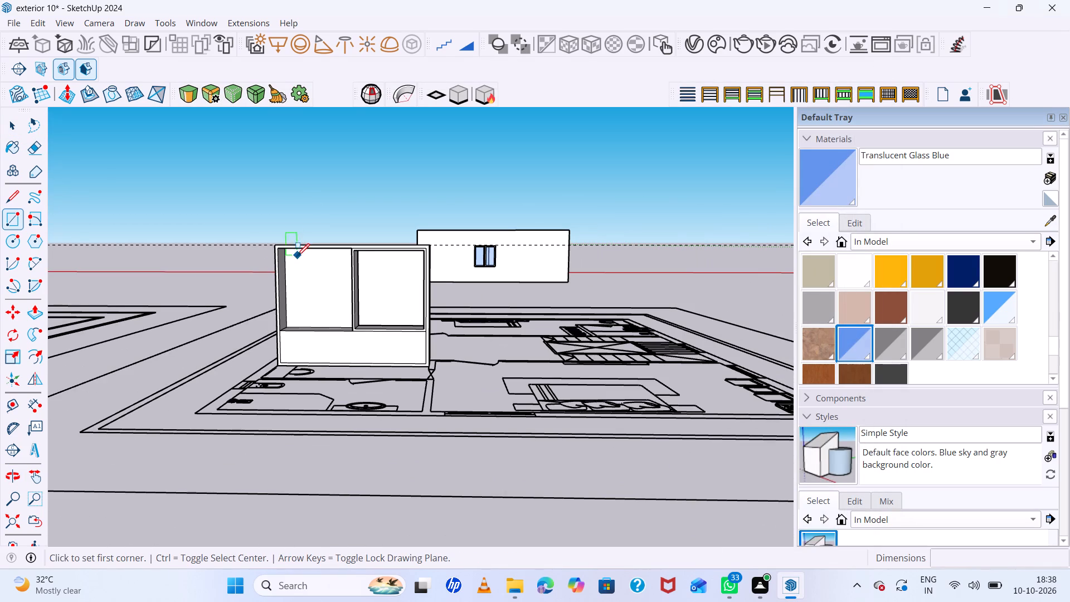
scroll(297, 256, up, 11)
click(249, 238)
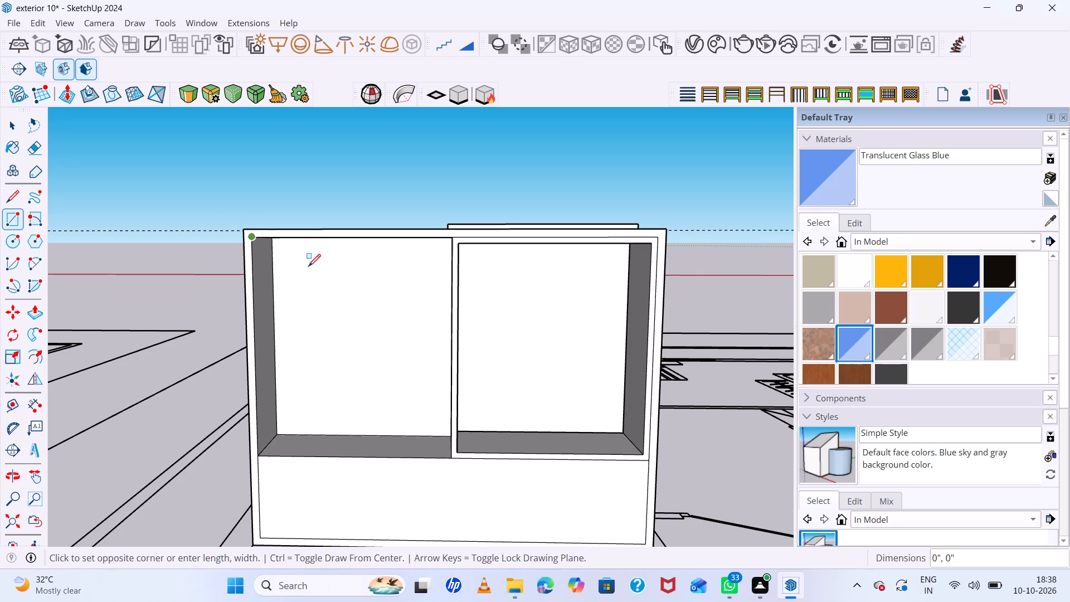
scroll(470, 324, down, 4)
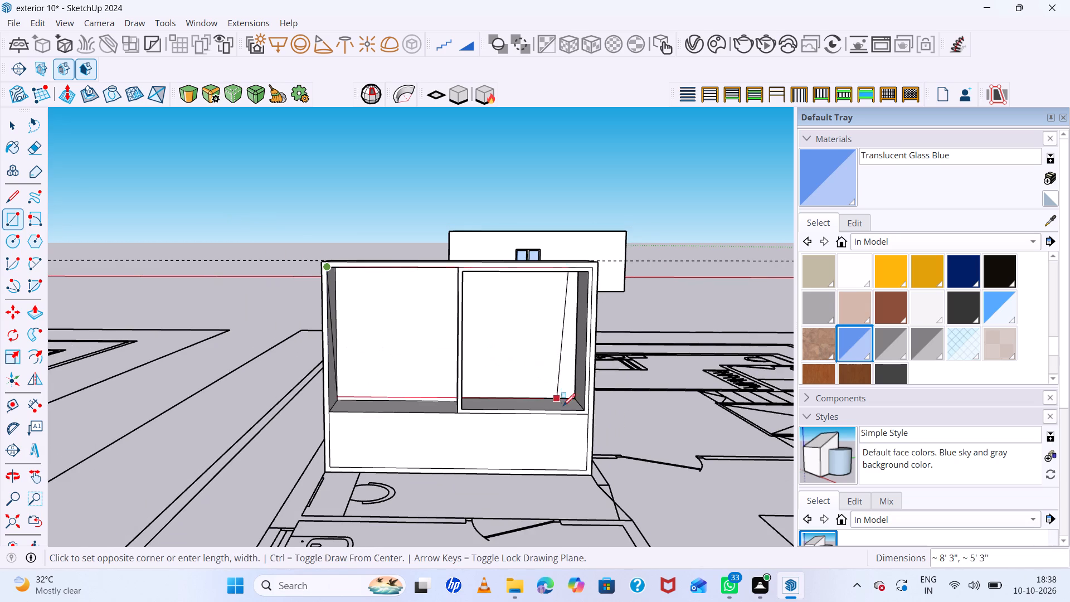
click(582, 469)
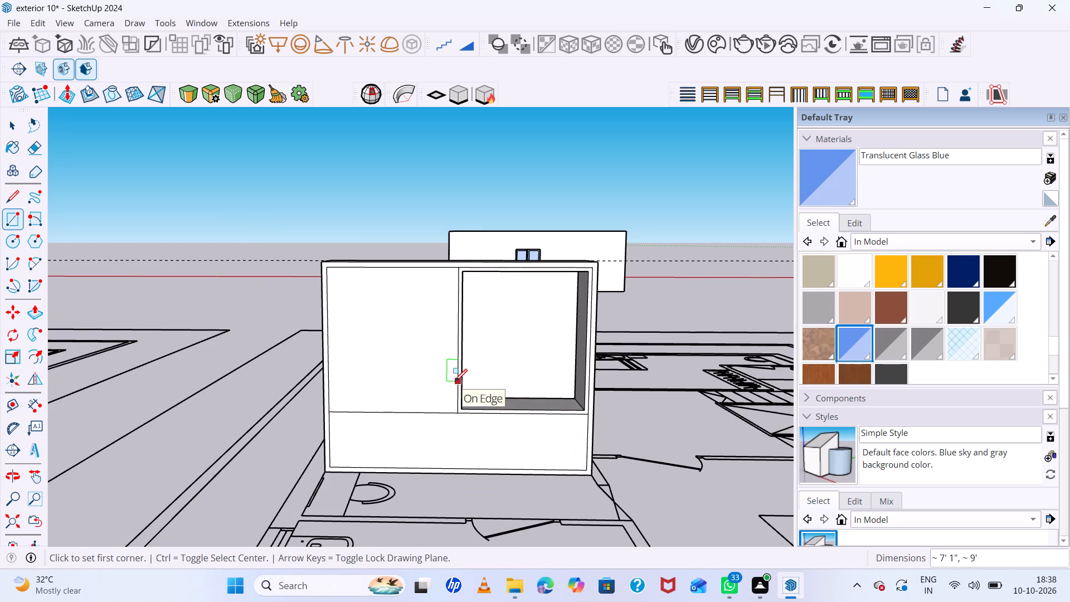
Undo the front rectangle and the earlier compartment work, back to the single open recess in the wardrobe.
key(ctrl+z)
key(ctrl+z)
key(ctrl+z)
key(ctrl+z)
key(ctrl+z)
key(ctrl+z)
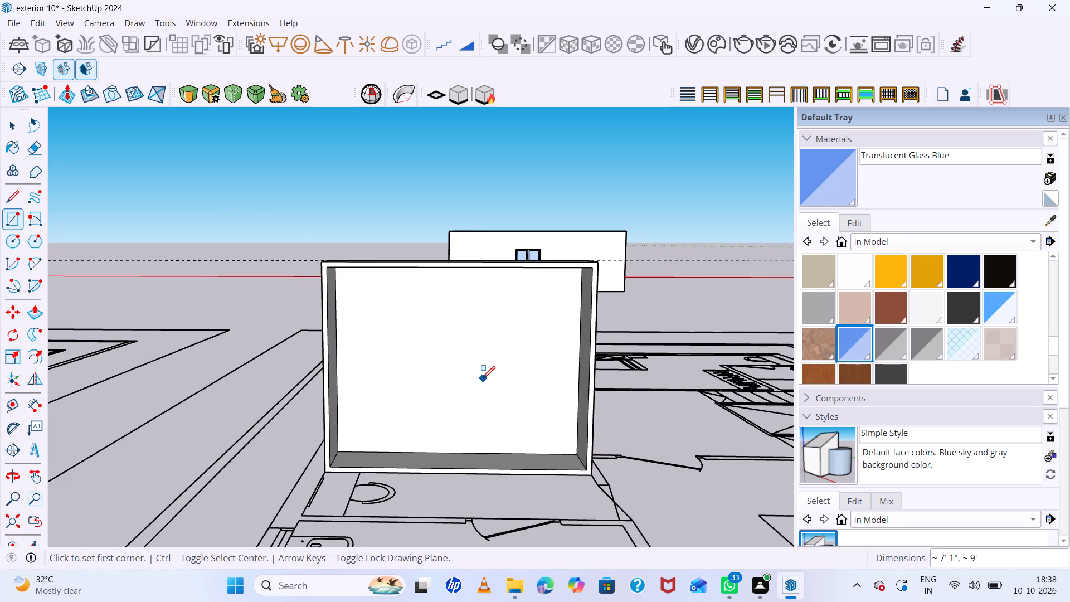
Close the wardrobe's open front with a rectangle about 7' 1" by 9' between opposite inner frame corners.
click(328, 271)
click(586, 468)
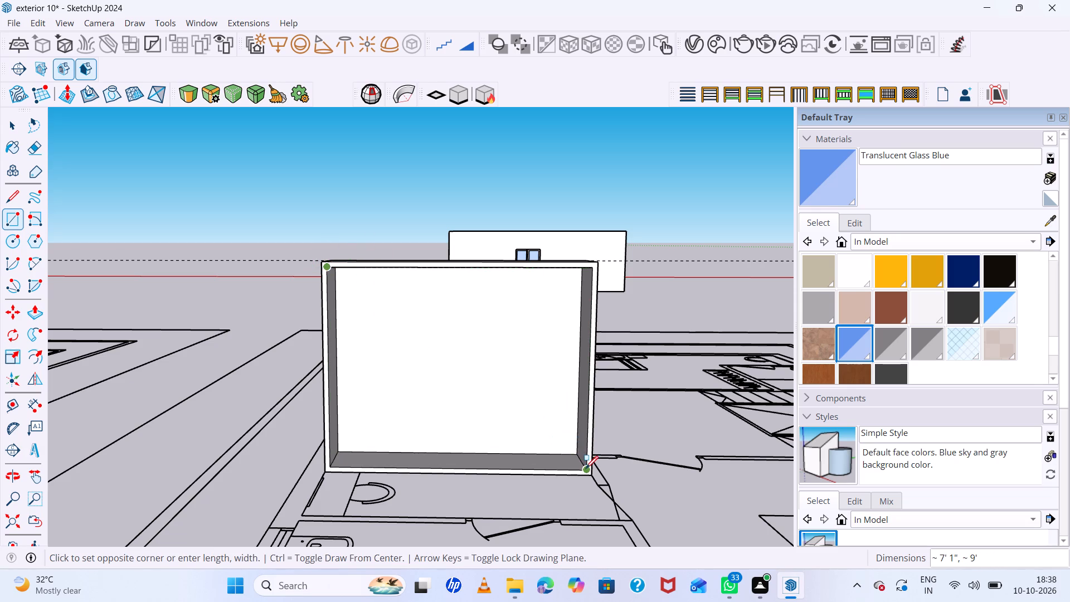
key(space)
Divide the front face into two doors with a vertical line about 7' 1" long between the edge midpoints.
key(l)
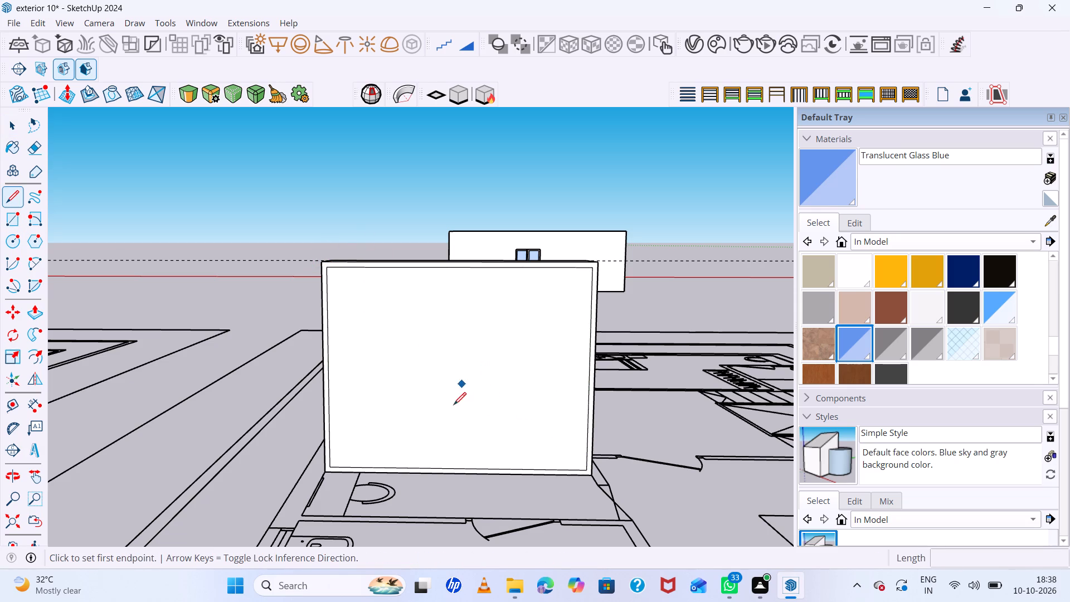
click(458, 467)
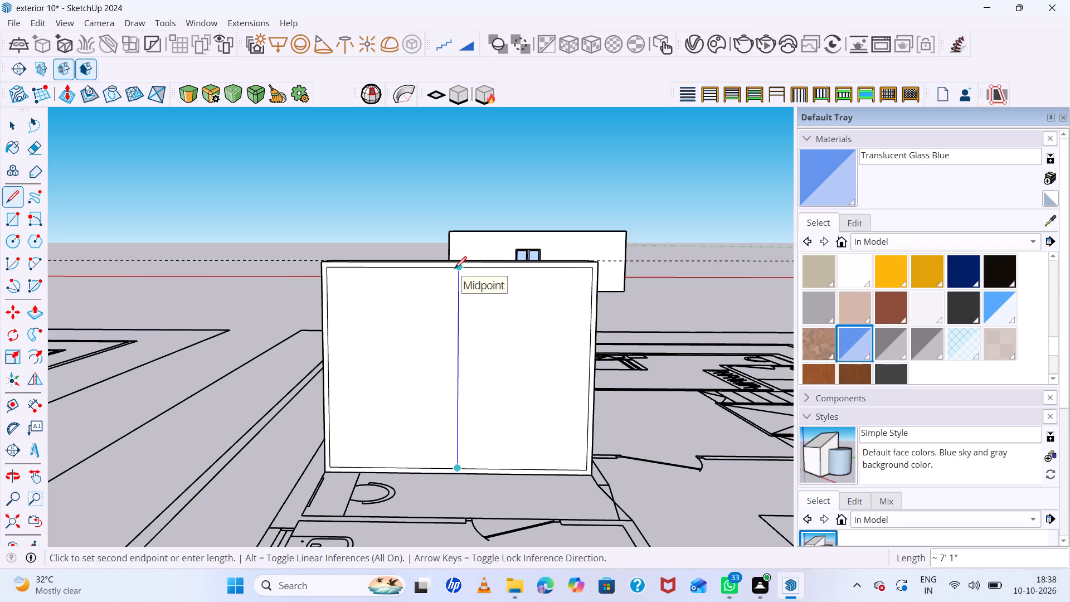
click(454, 269)
Draw a V from both side edges to the door line's bottom end, with lines about 6' 3" and 5' 9" long.
scroll(532, 366, down, 6)
middle_drag(532, 366, 538, 393)
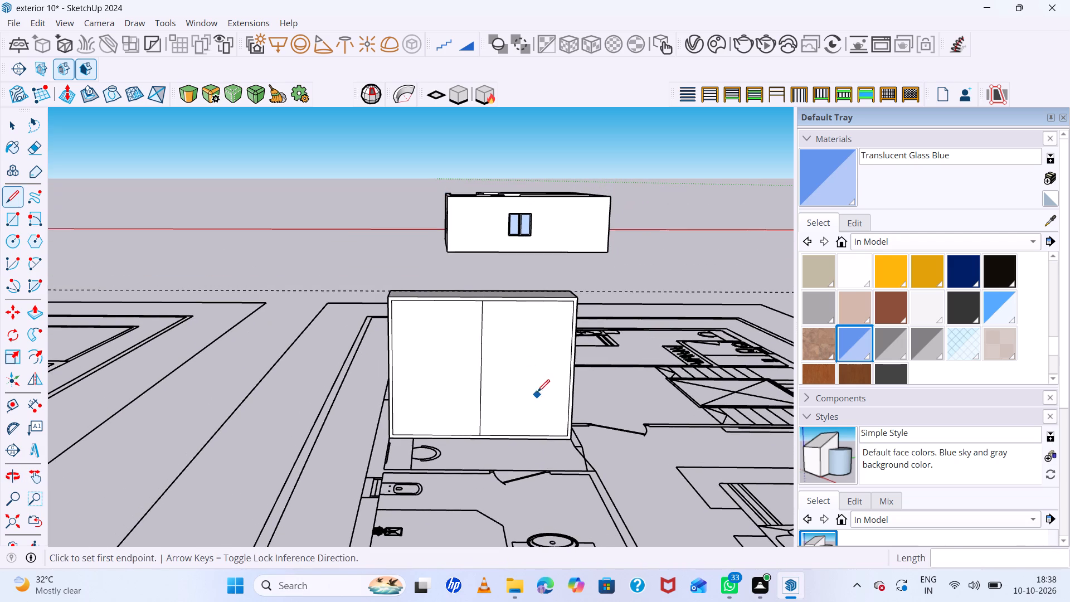
scroll(398, 357, up, 10)
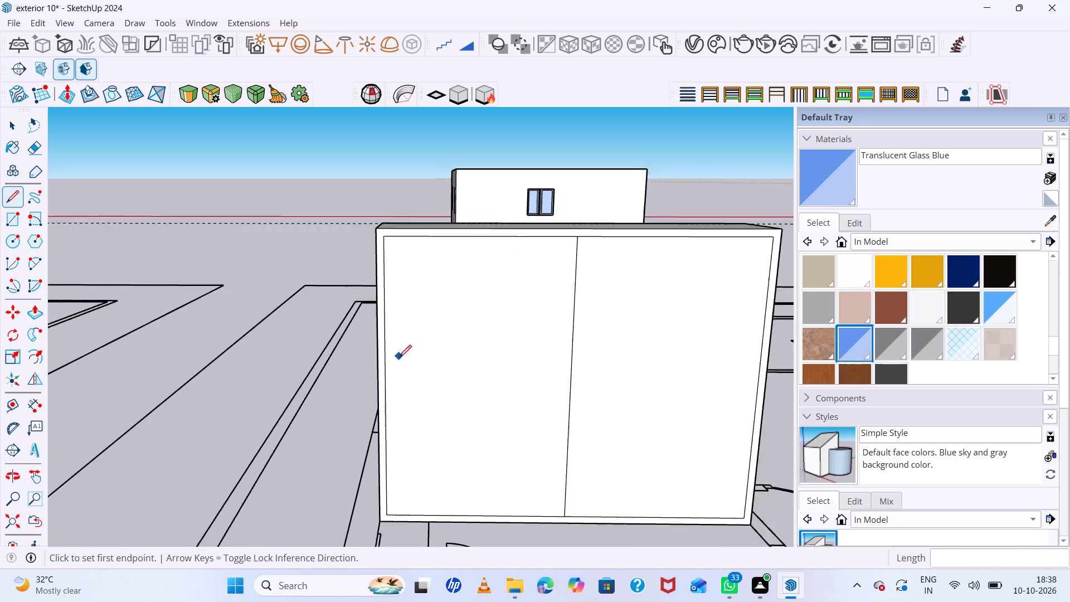
scroll(399, 357, up, 1)
click(382, 347)
scroll(493, 419, down, 5)
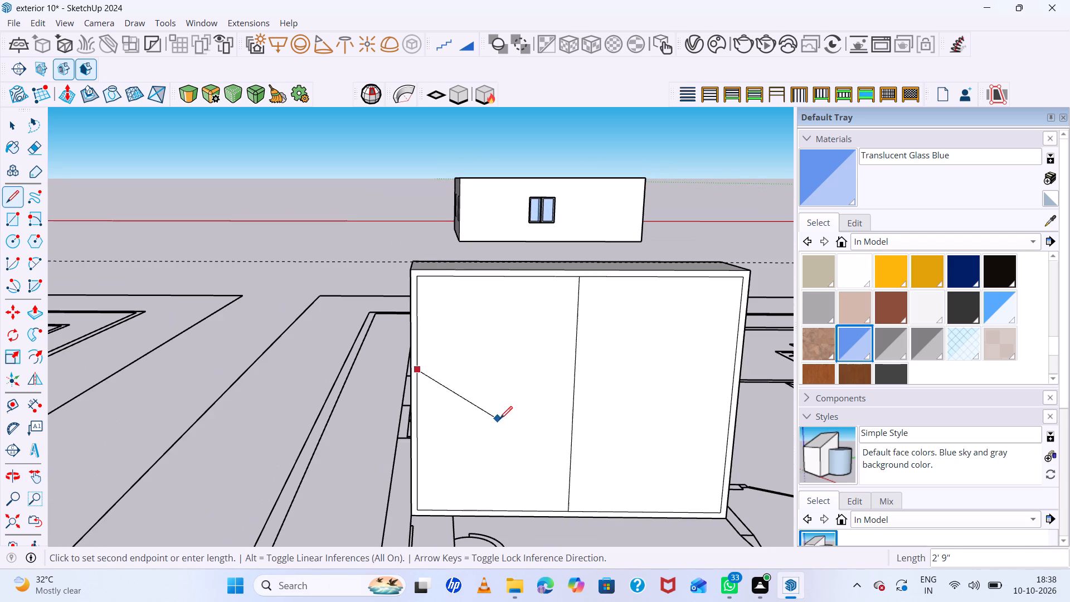
click(565, 512)
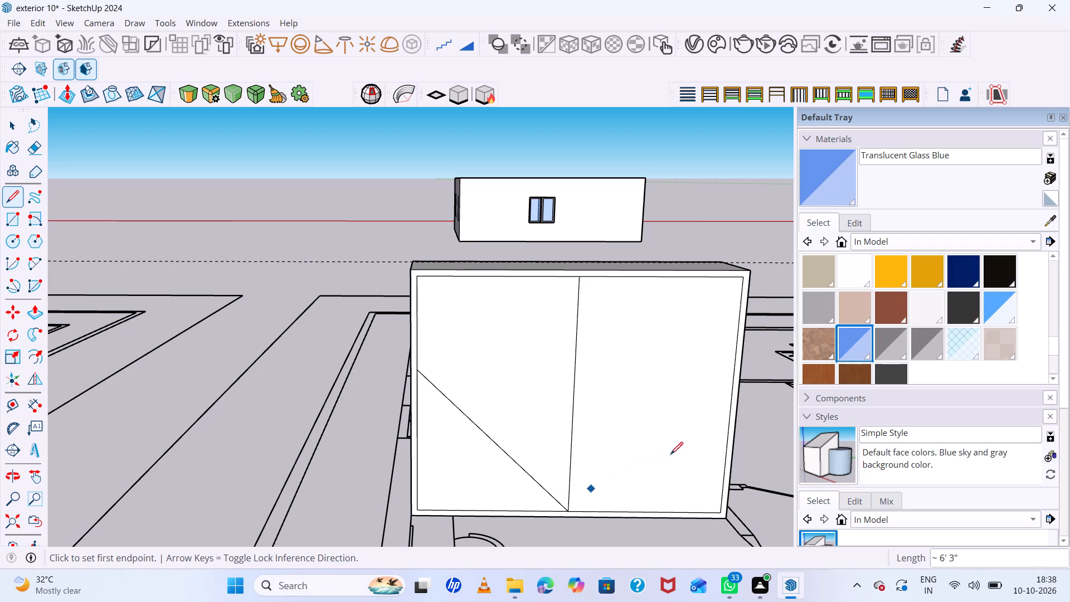
click(571, 511)
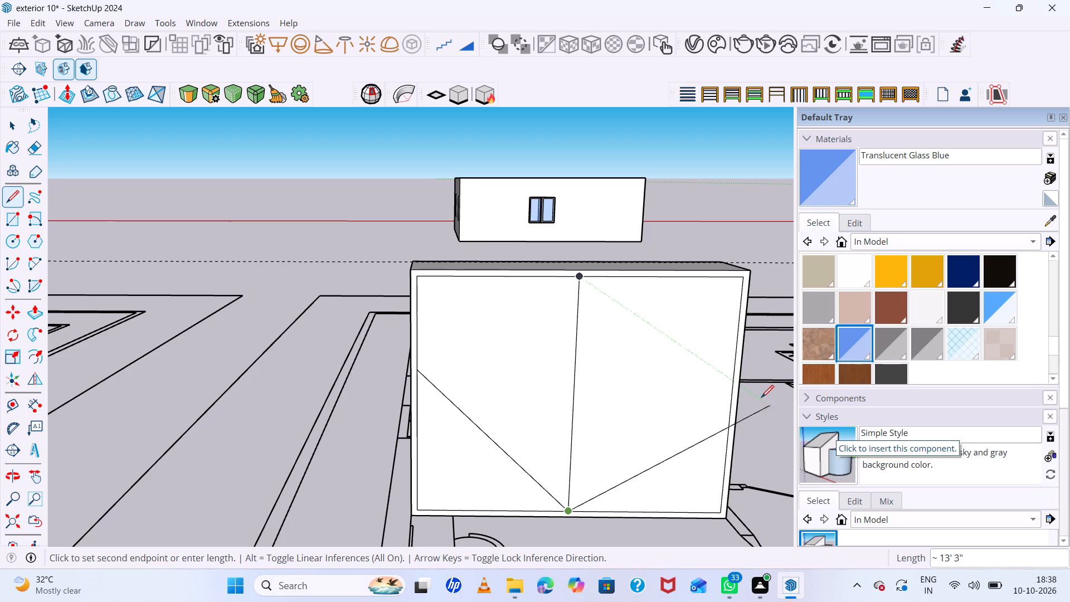
click(731, 398)
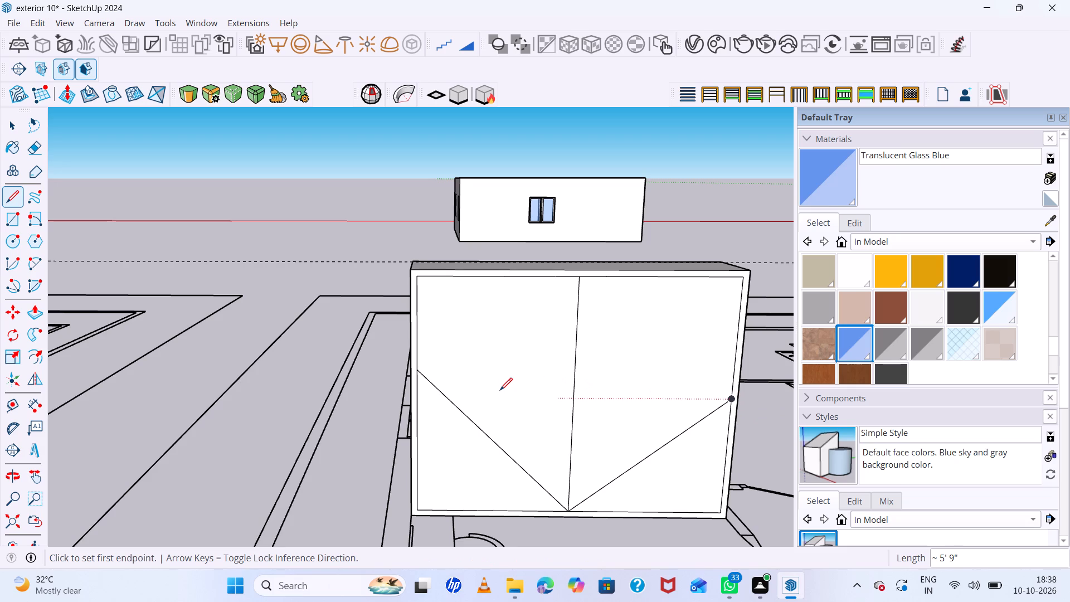
key(space)
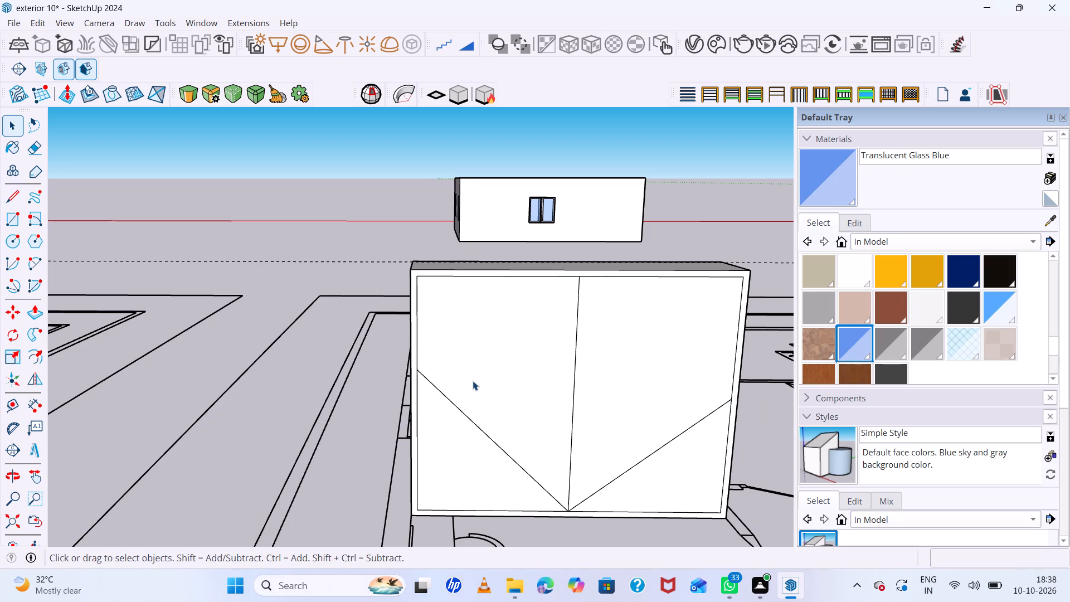
Draw a second V slightly above the first, starting with a line about 6' 2" long, to form a diagonal strip across both doors.
key(l)
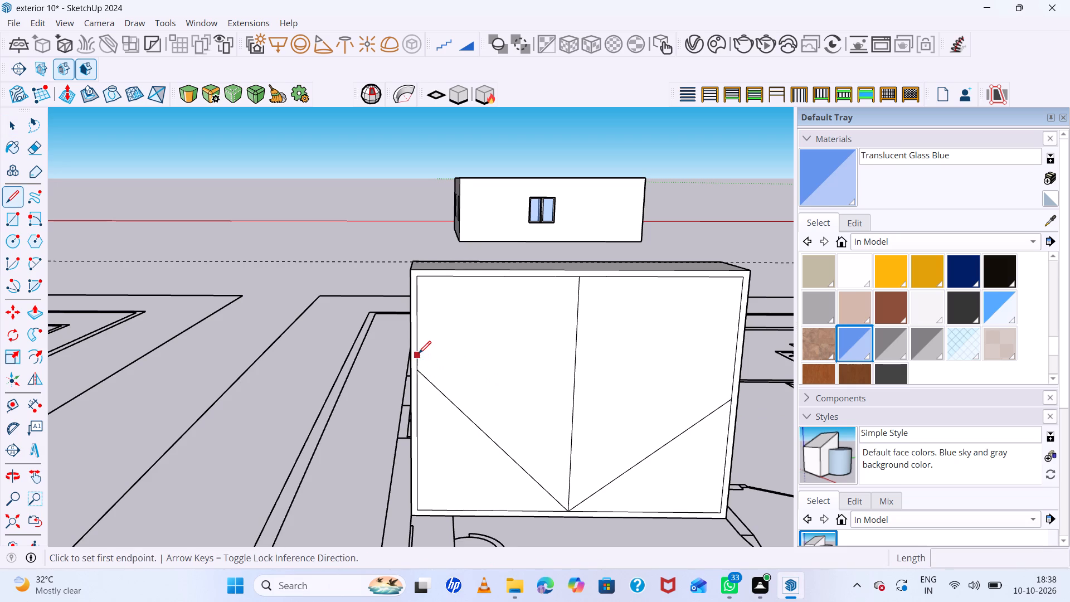
click(419, 353)
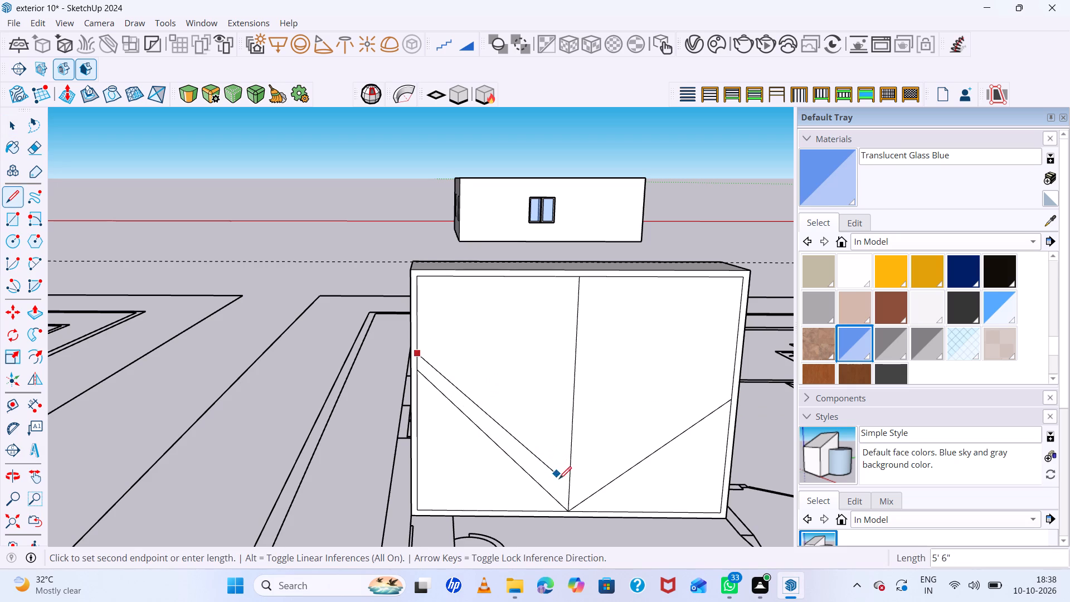
click(567, 491)
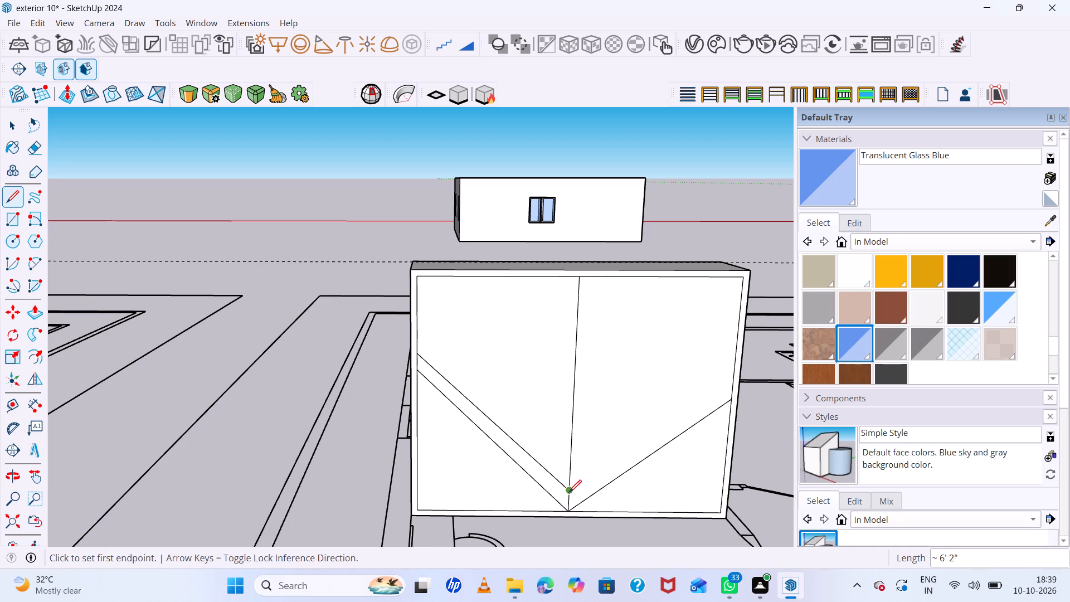
click(569, 492)
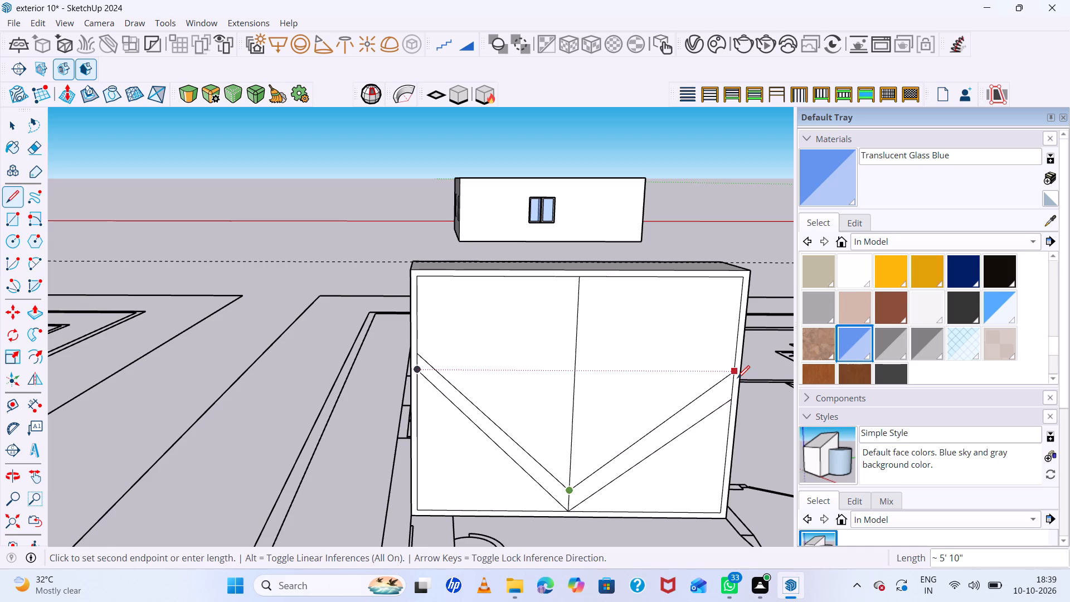
click(738, 384)
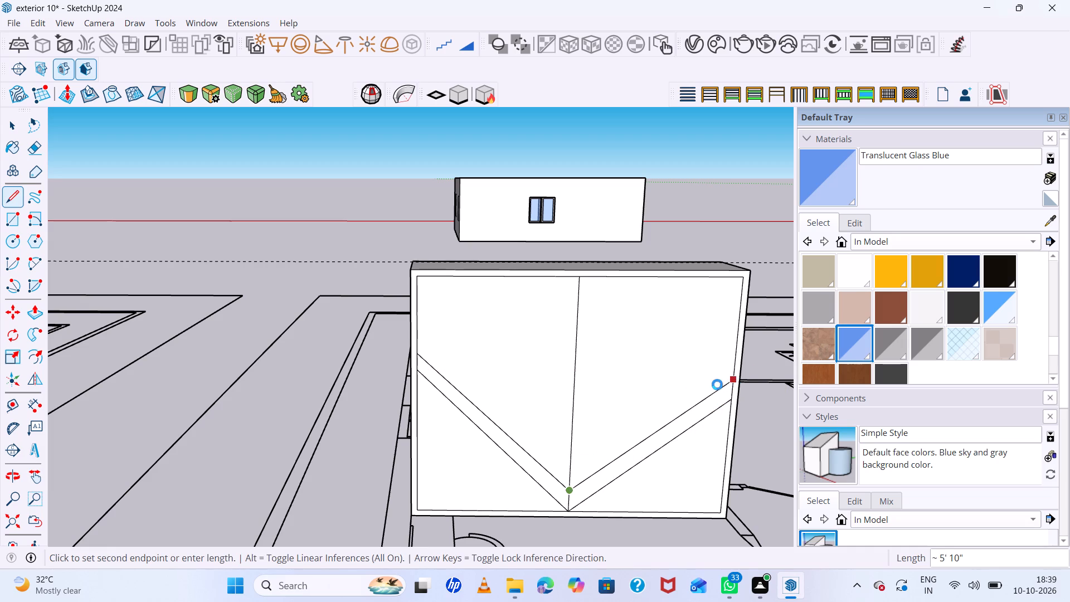
key(space)
Paint the door panels above and below the V strip with the grey Sumele_Jewelry material, leaving the strip white.
scroll(664, 462, down, 5)
scroll(577, 477, up, 6)
scroll(580, 472, down, 7)
scroll(654, 440, up, 2)
middle_drag(653, 428, 652, 419)
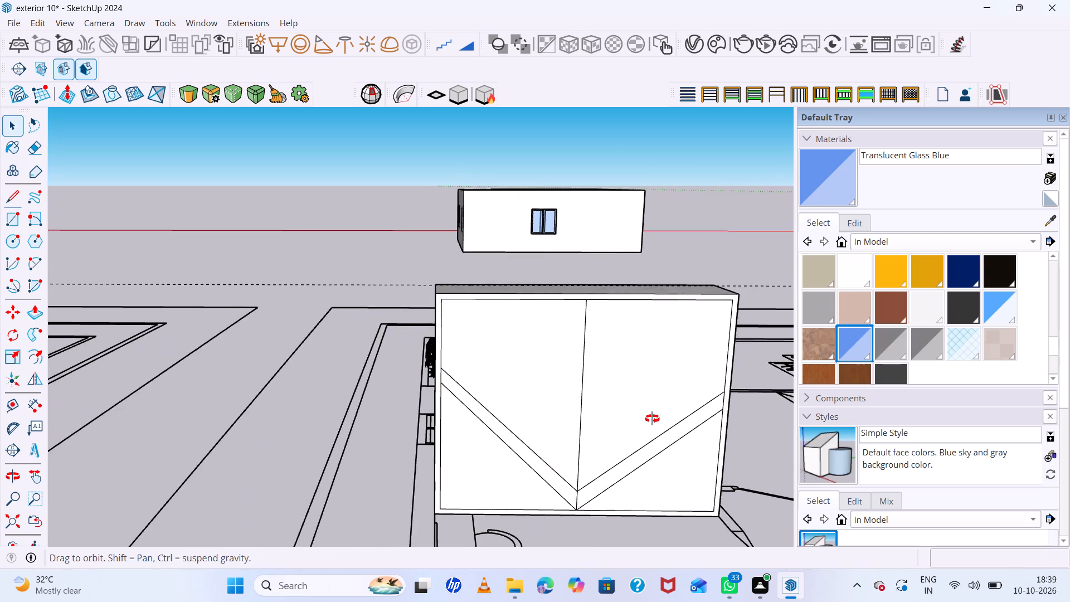
middle_drag(652, 419, 658, 388)
middle_click(658, 388)
click(824, 317)
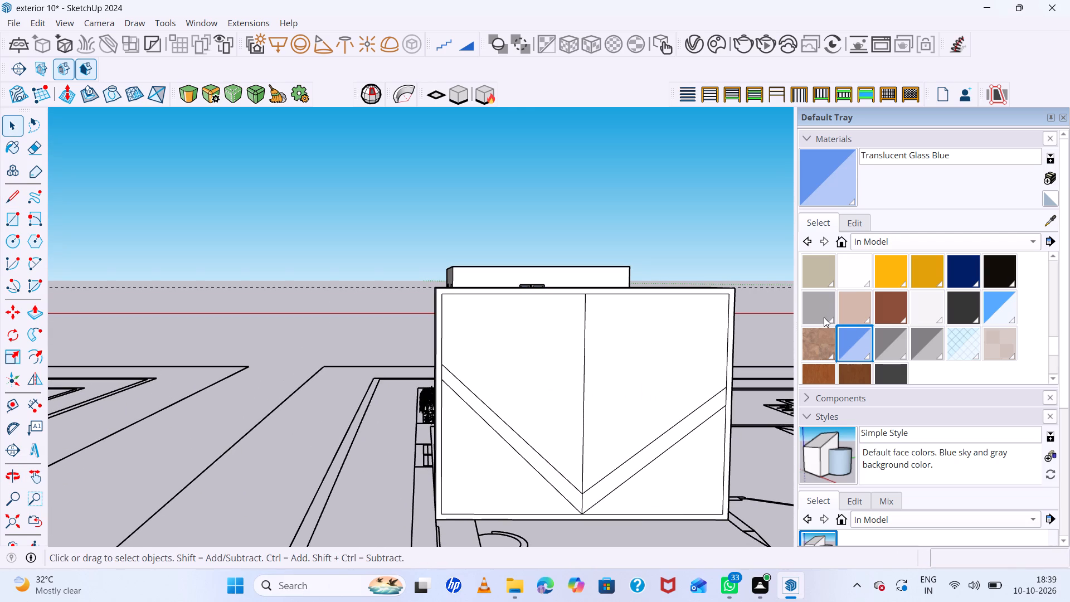
scroll(605, 485, up, 4)
click(625, 372)
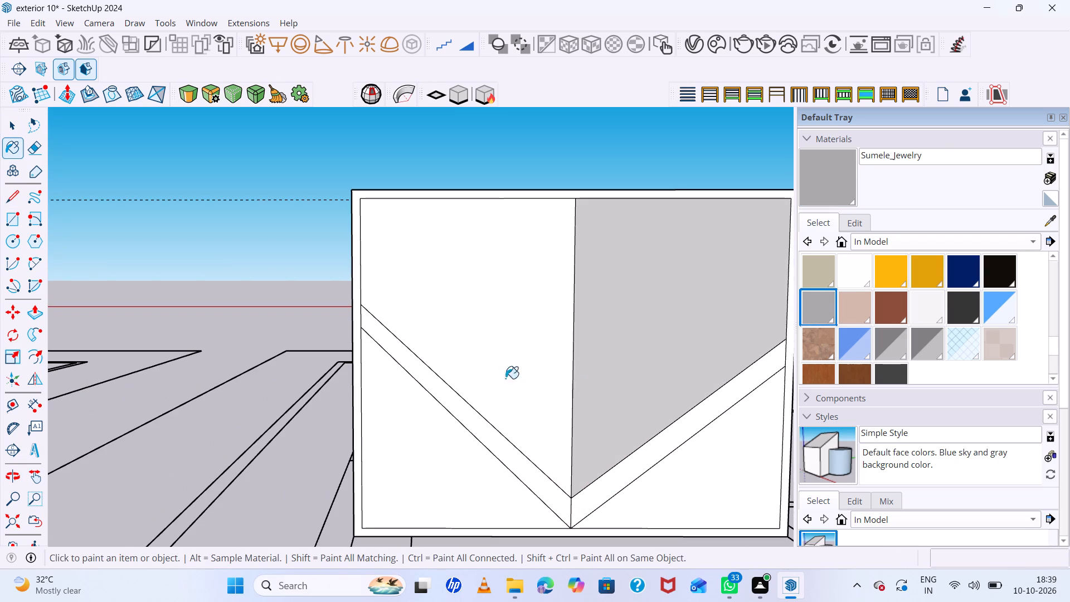
click(493, 372)
scroll(503, 425, down, 11)
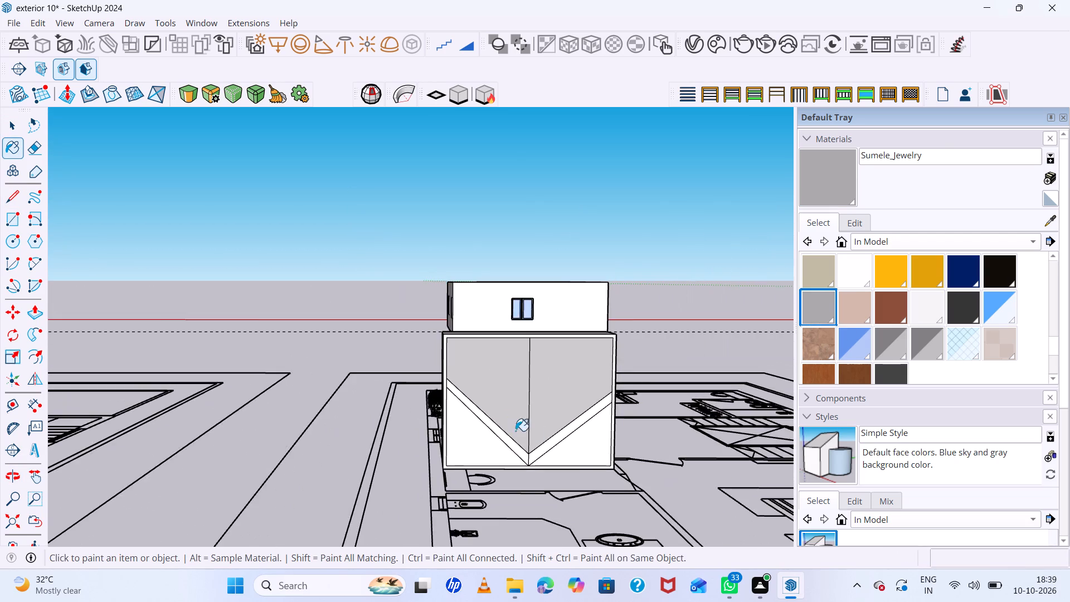
scroll(595, 467, up, 4)
click(590, 440)
click(440, 445)
Paint the wardrobe's outer sides, top and back with the same grey Sumele_Jewelry material.
middle_drag(526, 458, 563, 471)
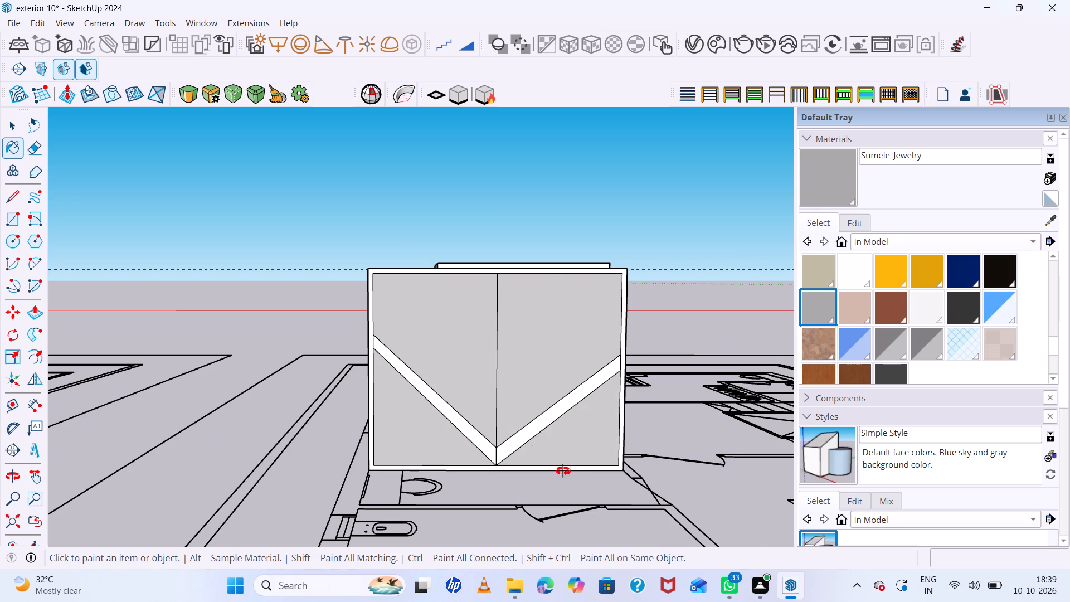
middle_drag(563, 471, 721, 550)
scroll(398, 350, up, 3)
click(374, 334)
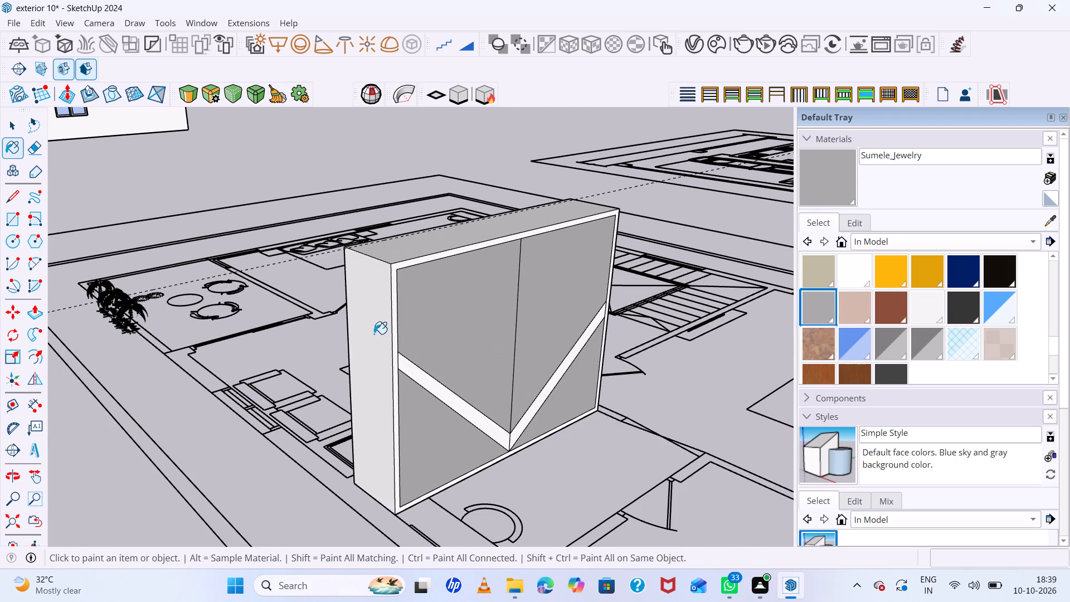
click(440, 240)
scroll(417, 413, down, 5)
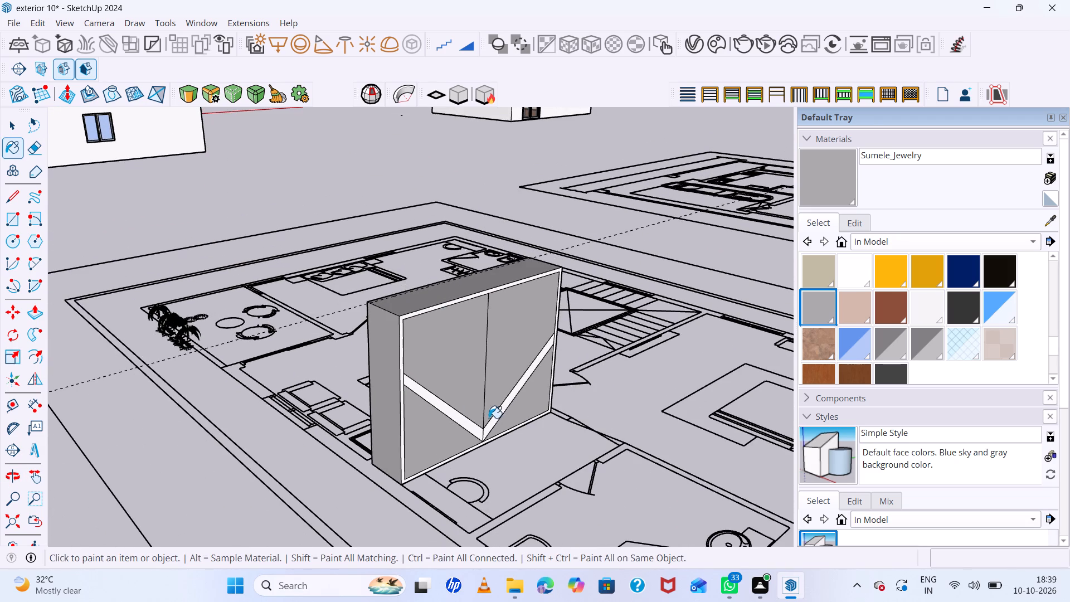
middle_drag(398, 402, 127, 402)
scroll(504, 392, up, 4)
middle_drag(500, 395, 478, 387)
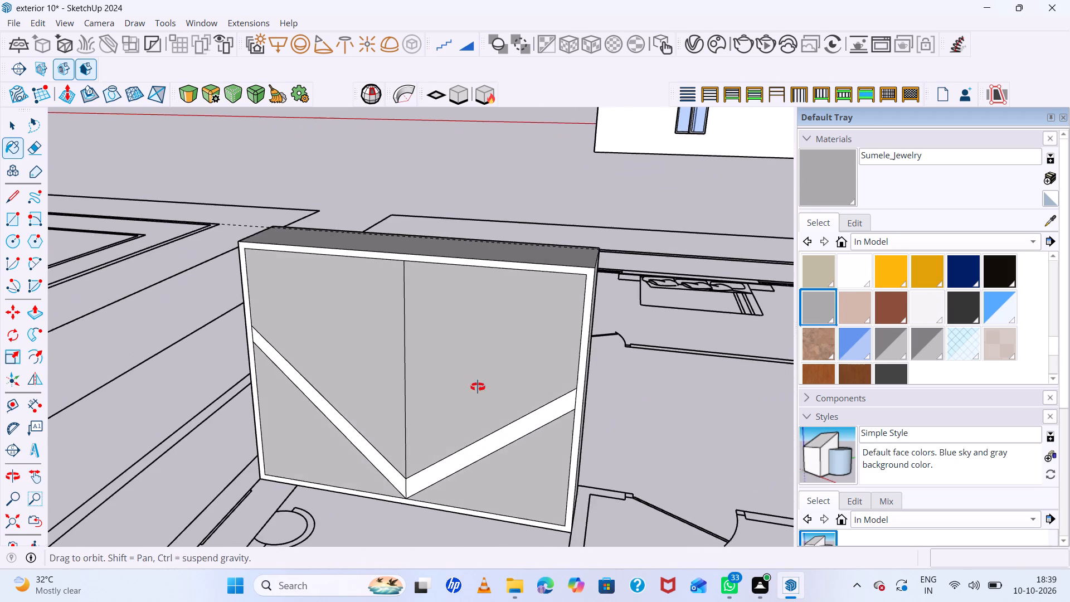
middle_drag(478, 387, 308, 343)
click(520, 389)
scroll(515, 385, down, 7)
middle_drag(490, 372, 312, 363)
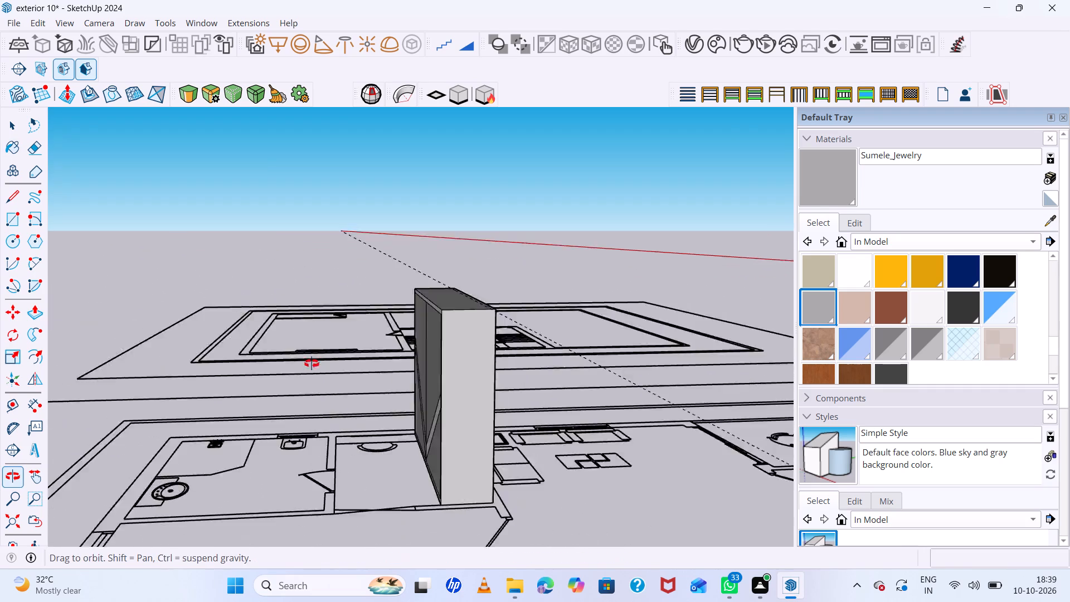
middle_drag(312, 363, 240, 362)
click(445, 362)
Select all of the wardrobe's connected geometry and make it a group.
middle_drag(460, 380, 806, 392)
middle_drag(425, 353, 692, 353)
key(space)
triple_click(450, 328)
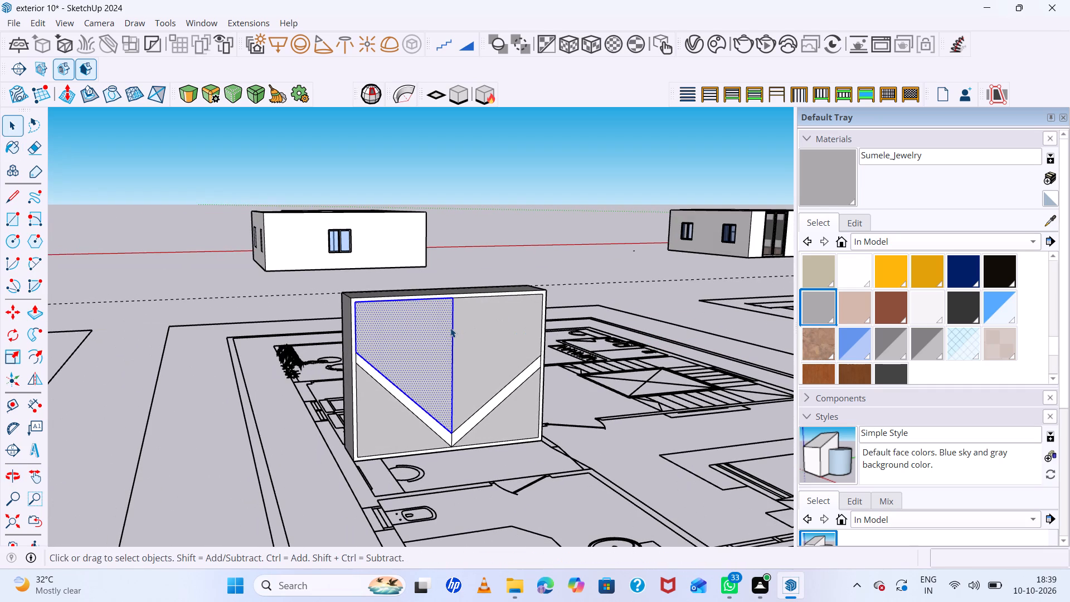
double_click(450, 328)
right_click(450, 328)
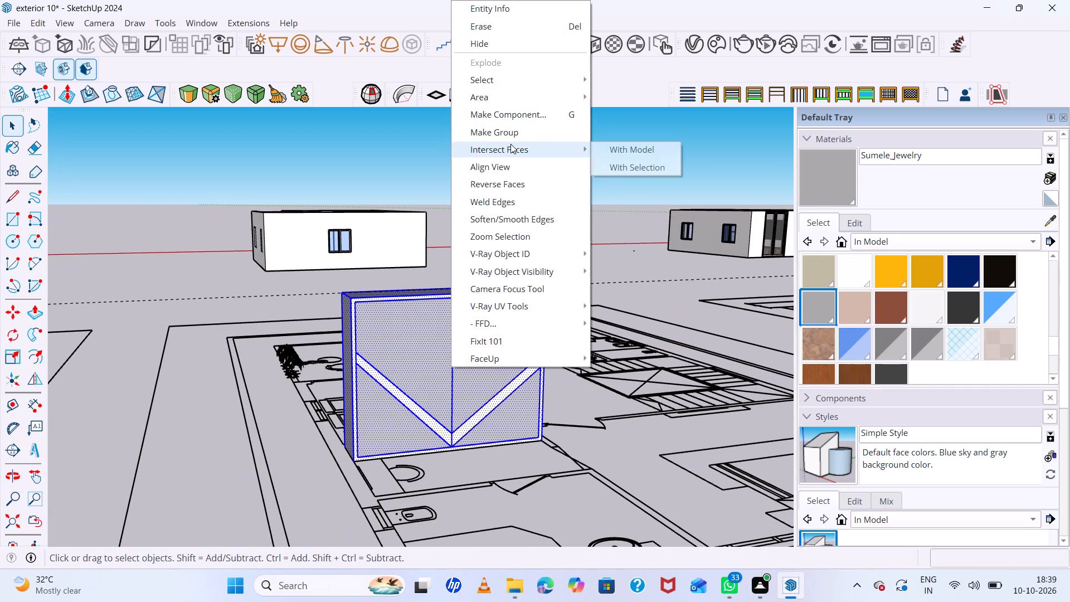
click(513, 138)
scroll(468, 404, down, 17)
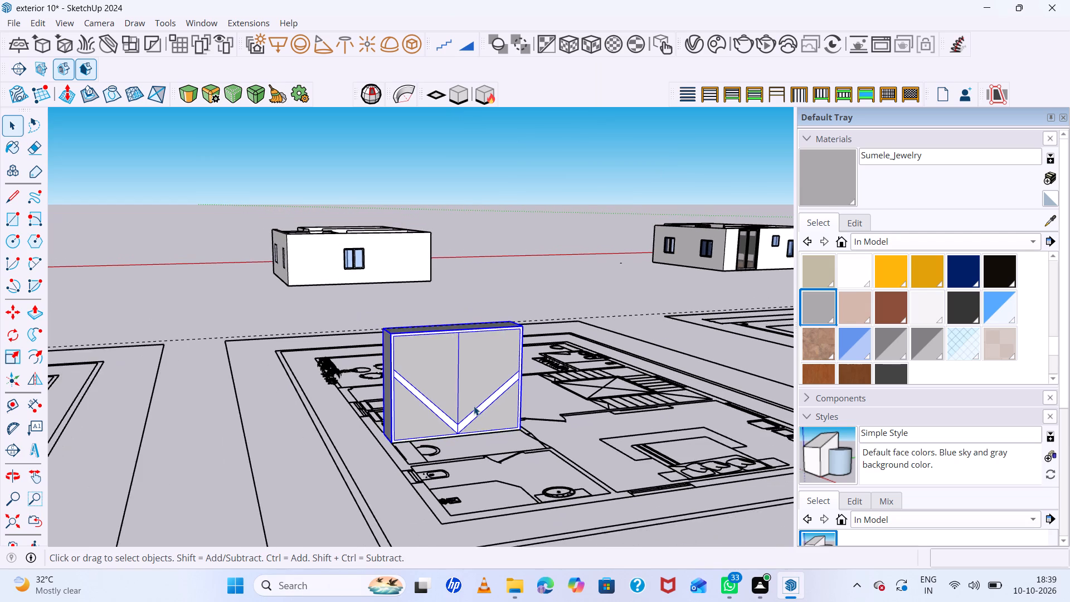
Move the wardrobe group about 106' 3" from the floor plan's outer wall corner to the matching base corner of the wall model.
scroll(474, 406, down, 2)
middle_drag(476, 406, 493, 521)
scroll(493, 521, down, 1)
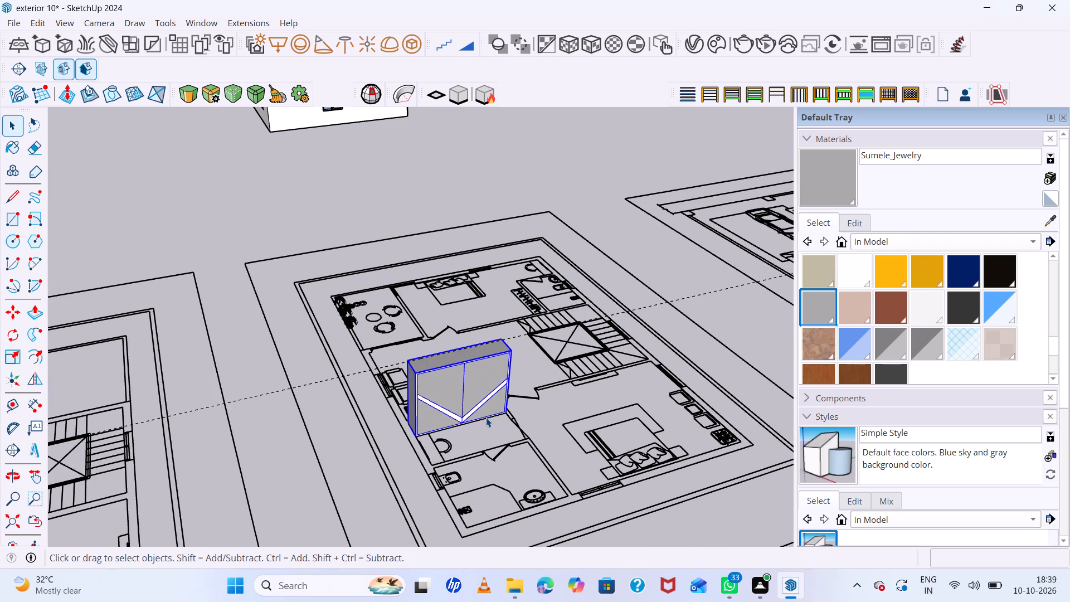
key(m)
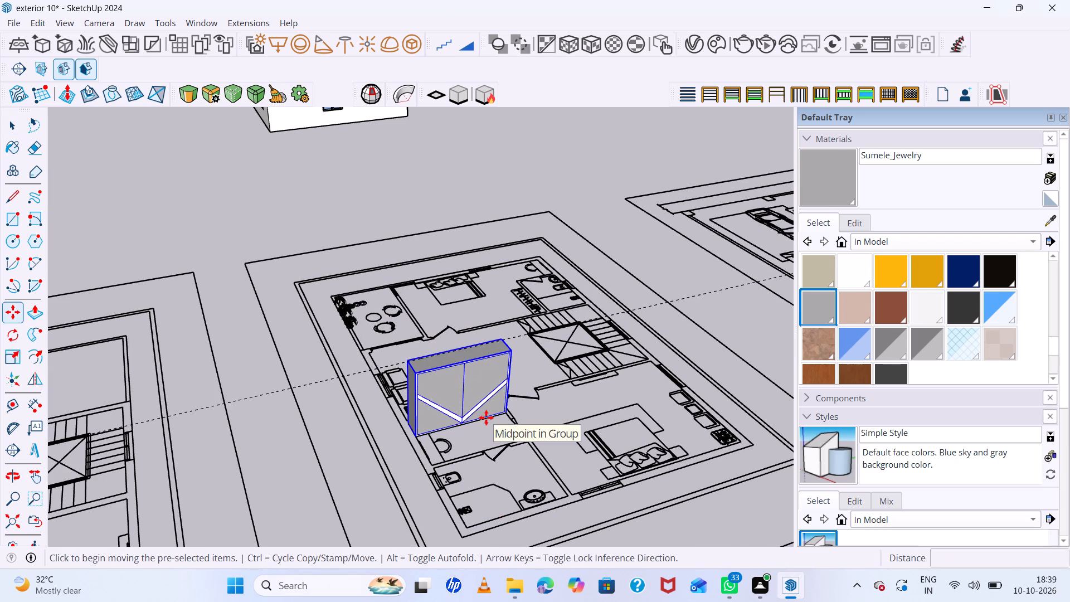
click(464, 536)
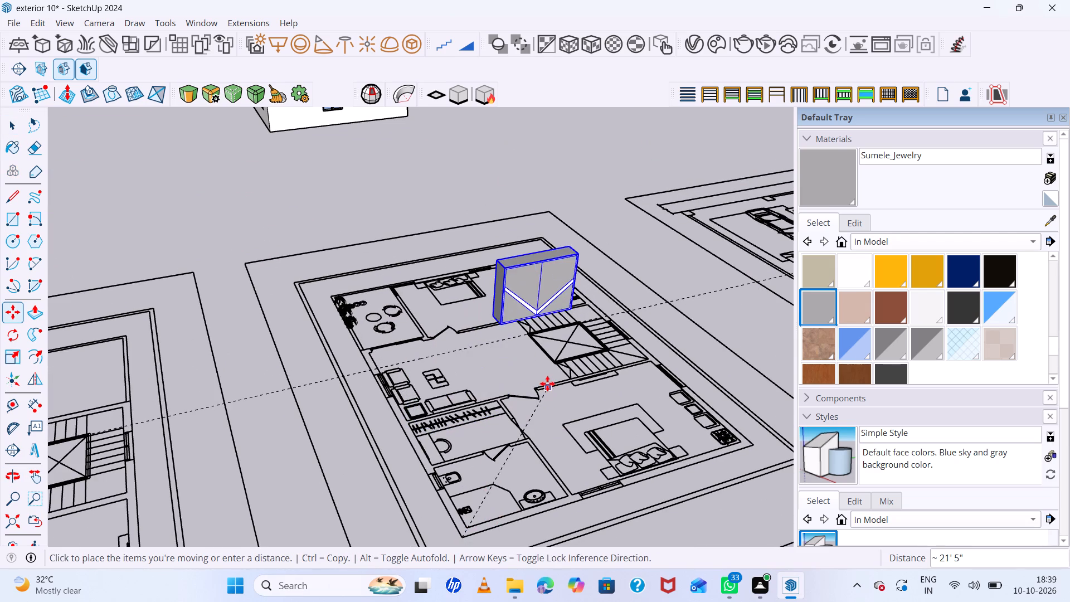
scroll(547, 383, down, 12)
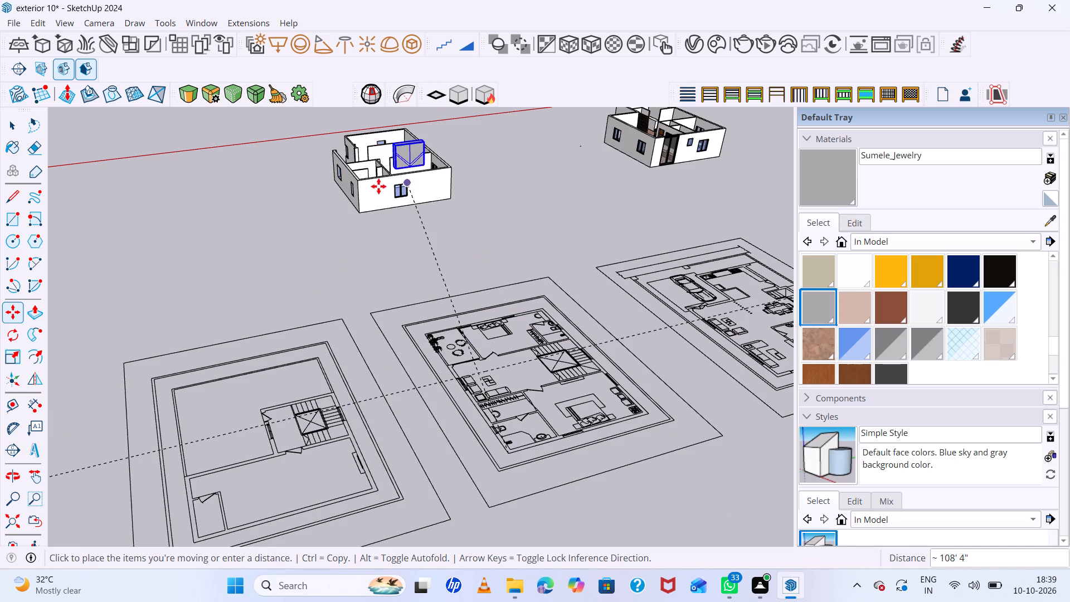
click(361, 210)
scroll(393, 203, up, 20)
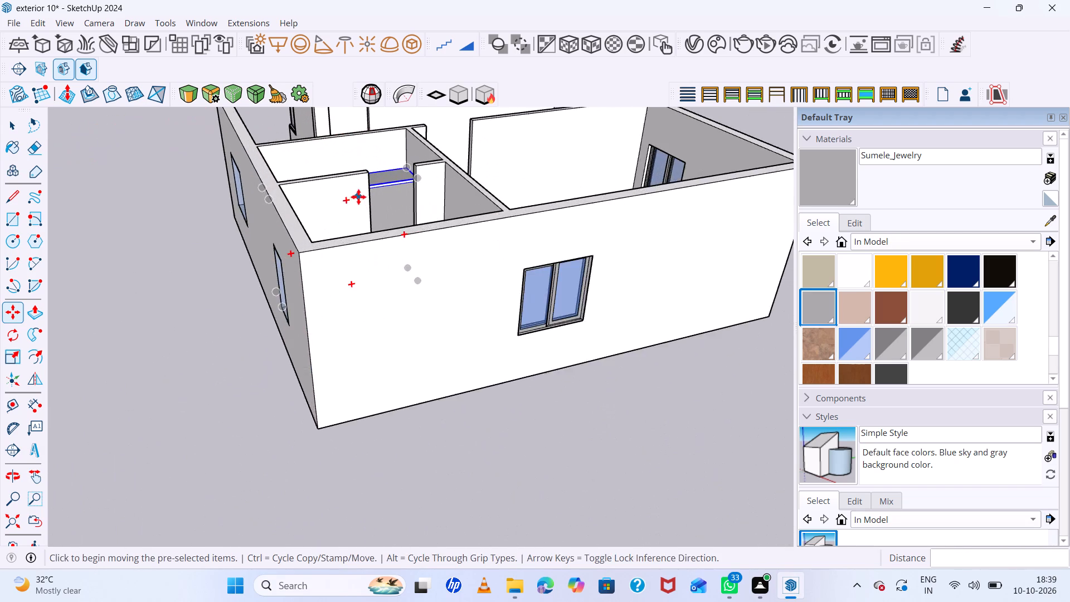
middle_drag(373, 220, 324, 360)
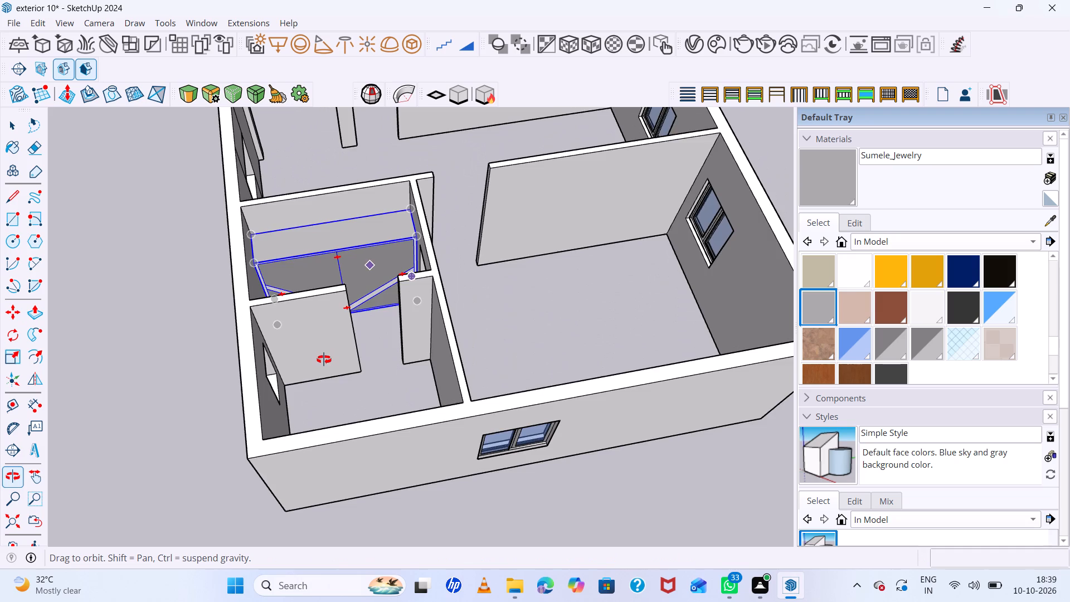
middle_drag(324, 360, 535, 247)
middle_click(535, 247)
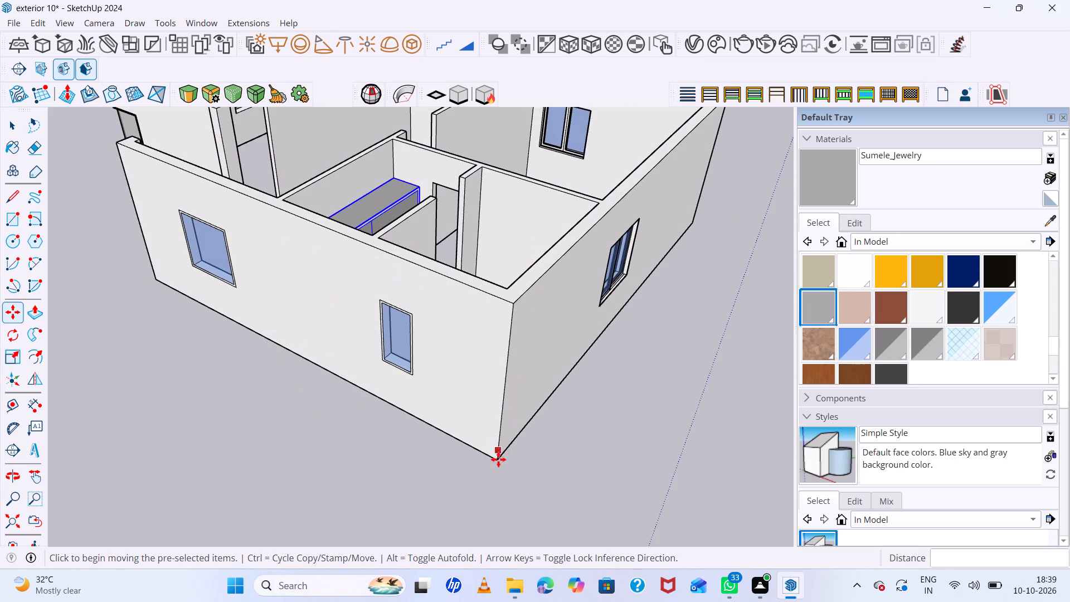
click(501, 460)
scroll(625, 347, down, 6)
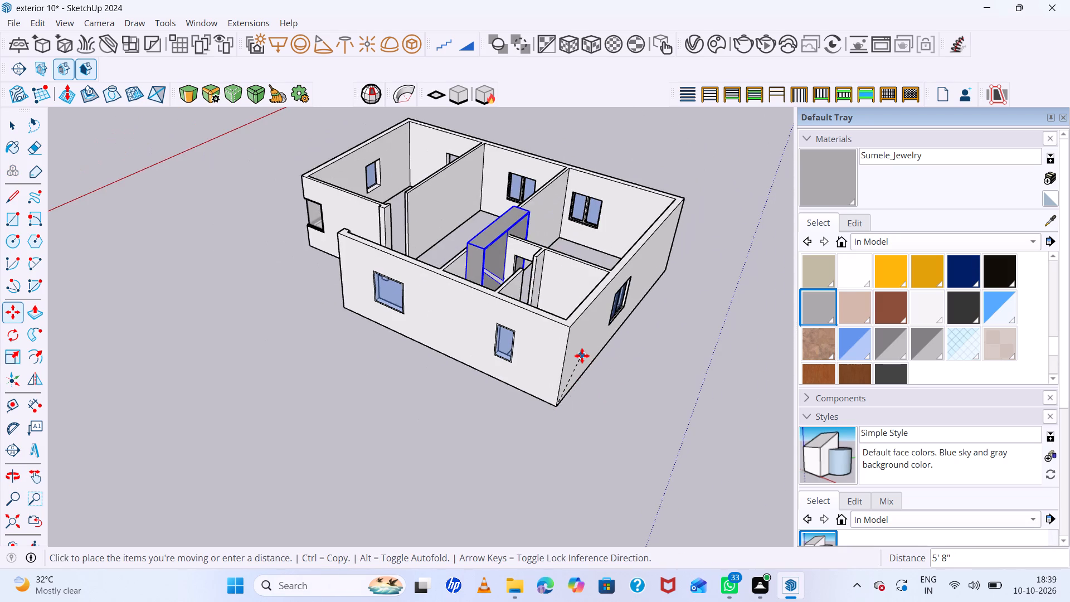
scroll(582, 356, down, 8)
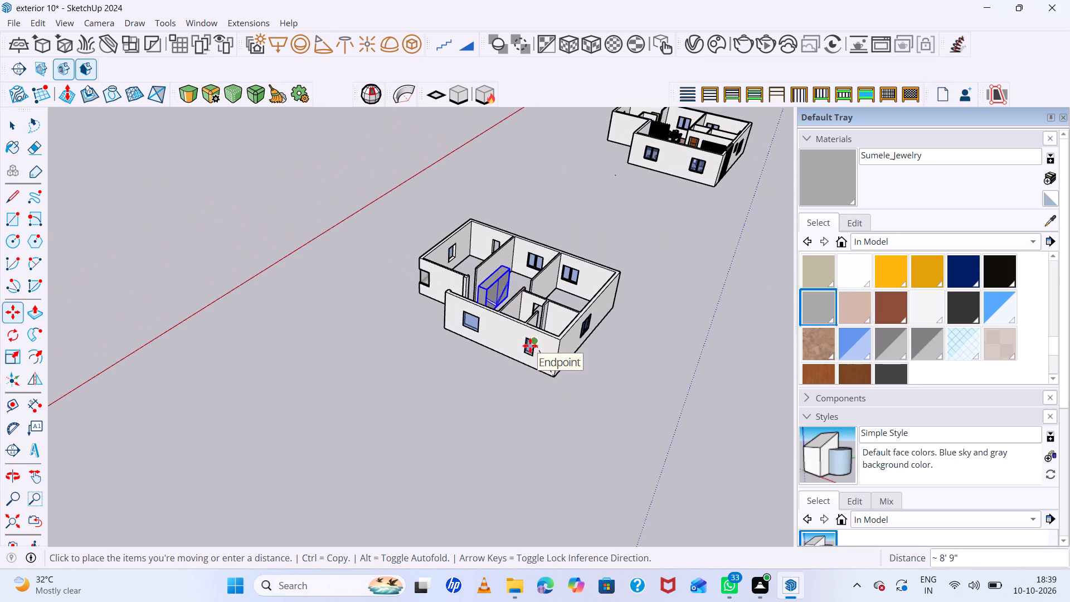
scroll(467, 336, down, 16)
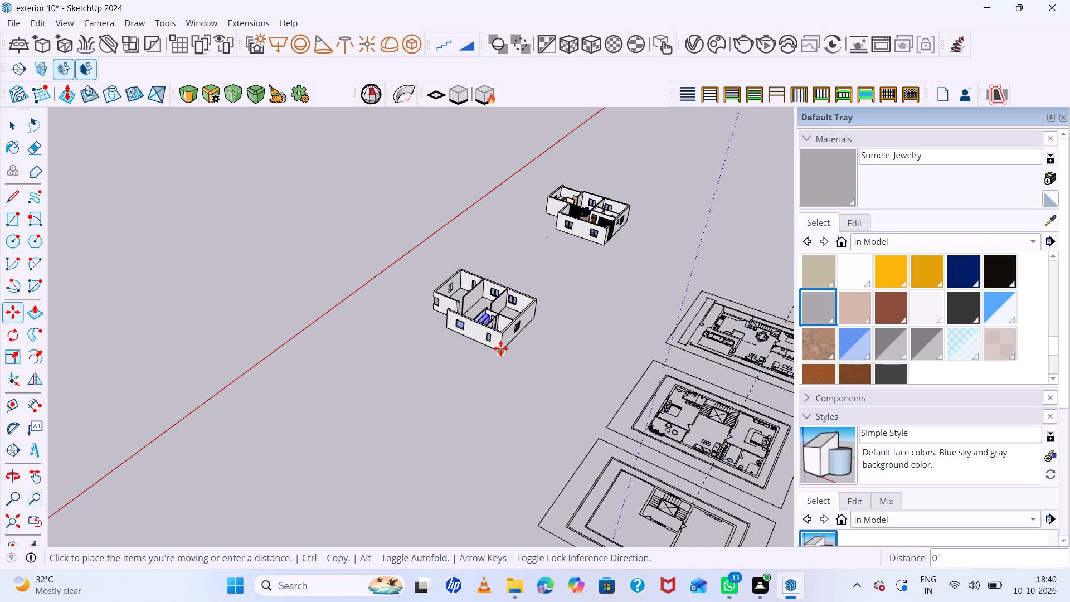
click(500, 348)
Delete the small dark stray piece at the doorway opening beside the wardrobe.
scroll(496, 314, up, 20)
scroll(496, 314, up, 10)
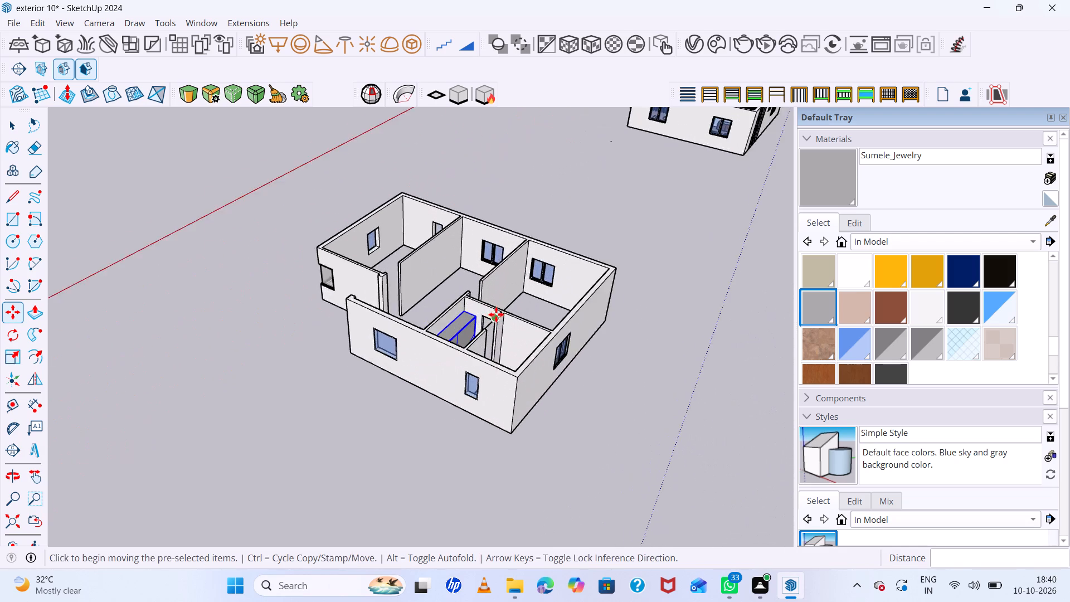
scroll(496, 314, up, 2)
middle_drag(496, 314, 458, 467)
scroll(470, 400, up, 2)
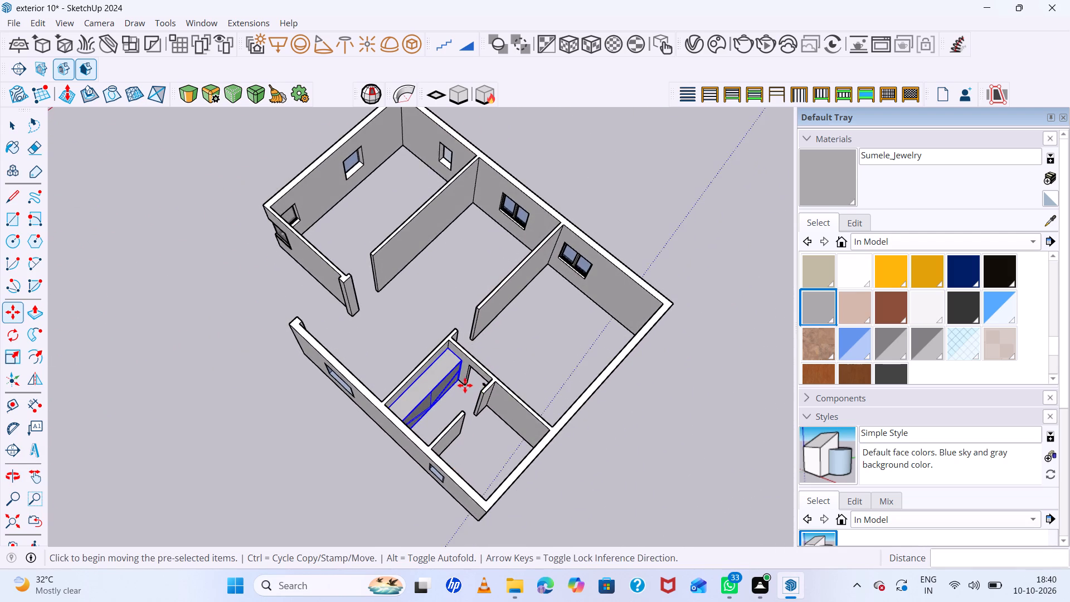
scroll(465, 385, up, 12)
middle_drag(463, 375, 470, 357)
key(space)
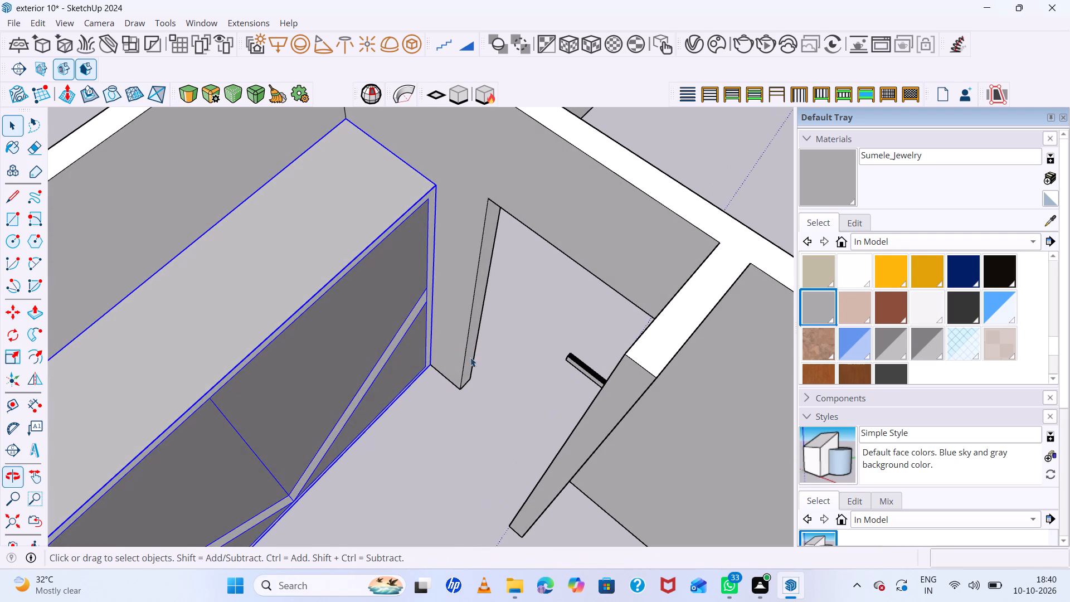
middle_drag(470, 357, 470, 362)
click(584, 366)
double_click(585, 366)
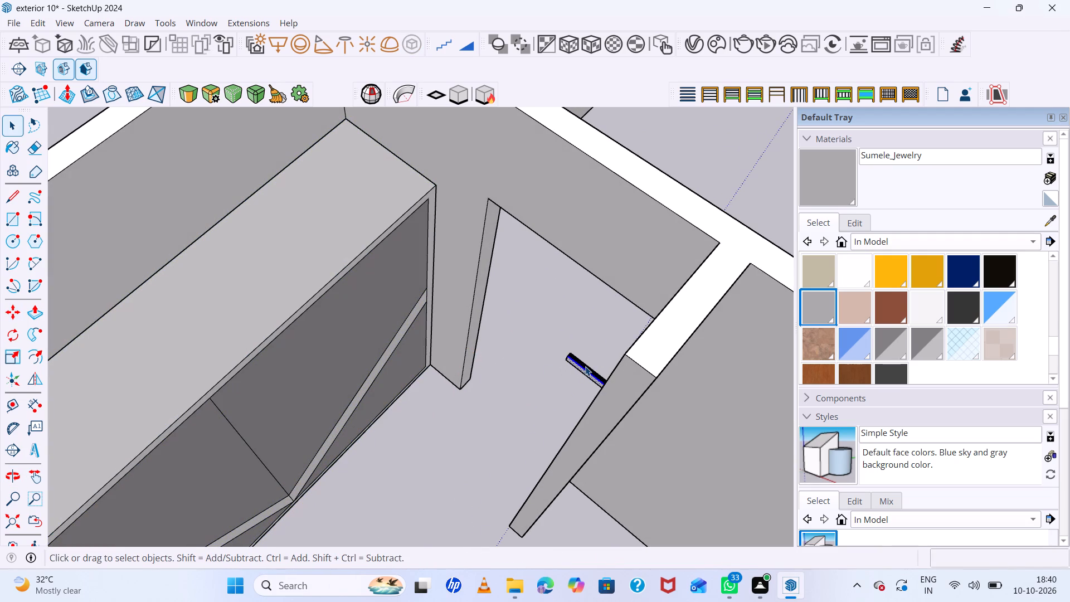
click(585, 366)
key(Delete)
Inspect the wardrobe's fit against the surrounding walls and door opening from several sides.
scroll(572, 348, down, 15)
scroll(576, 346, up, 1)
middle_drag(576, 346, 360, 321)
scroll(453, 347, up, 9)
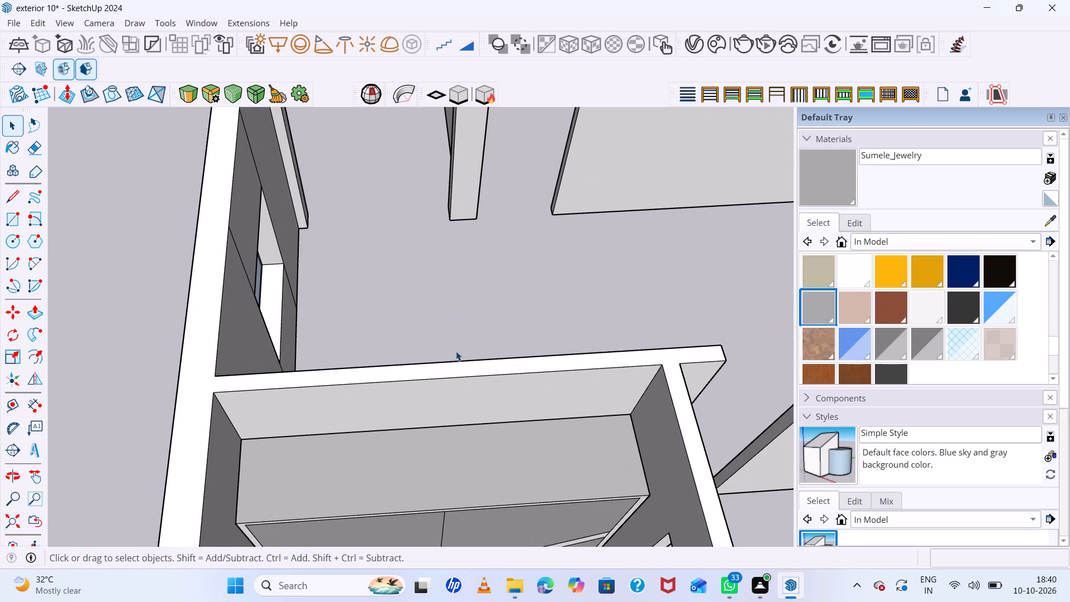
middle_drag(456, 351, 439, 287)
scroll(439, 287, down, 10)
middle_drag(549, 326, 328, 368)
scroll(289, 348, up, 2)
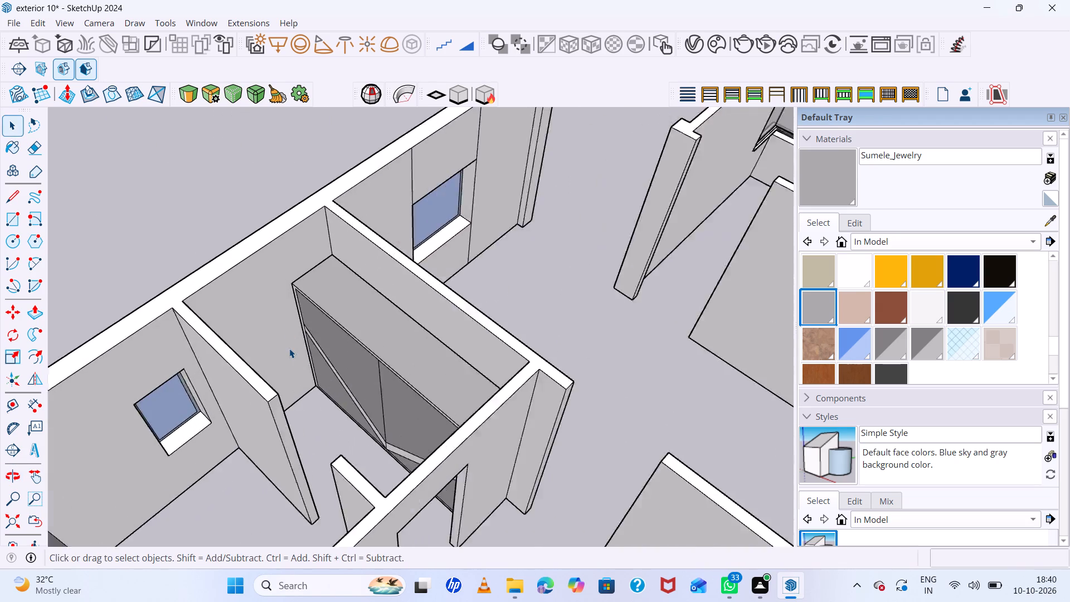
scroll(289, 348, up, 13)
scroll(291, 338, down, 17)
middle_drag(406, 354, 295, 408)
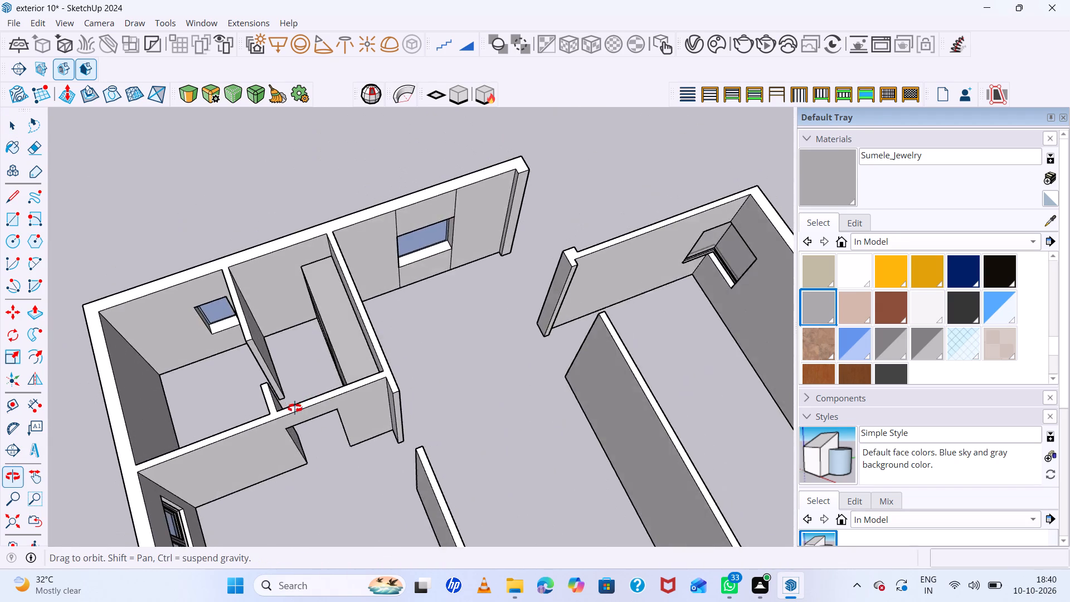
middle_drag(295, 408, 328, 327)
scroll(328, 327, up, 8)
scroll(328, 327, down, 13)
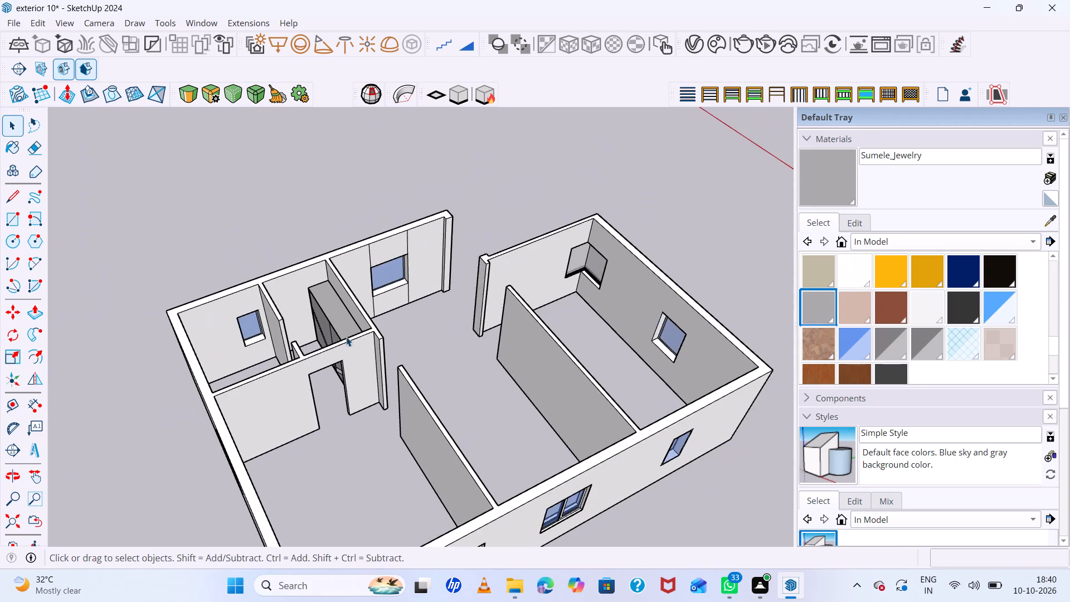
scroll(290, 300, up, 12)
scroll(283, 297, down, 13)
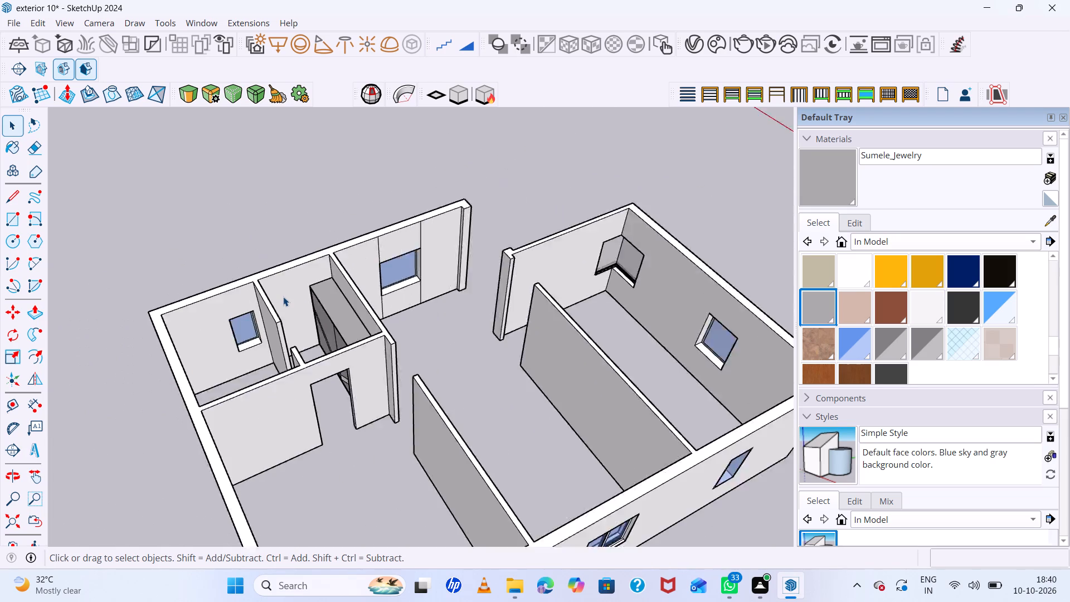
scroll(283, 297, down, 2)
middle_drag(402, 326, 611, 302)
scroll(335, 373, up, 14)
middle_drag(451, 350, 452, 360)
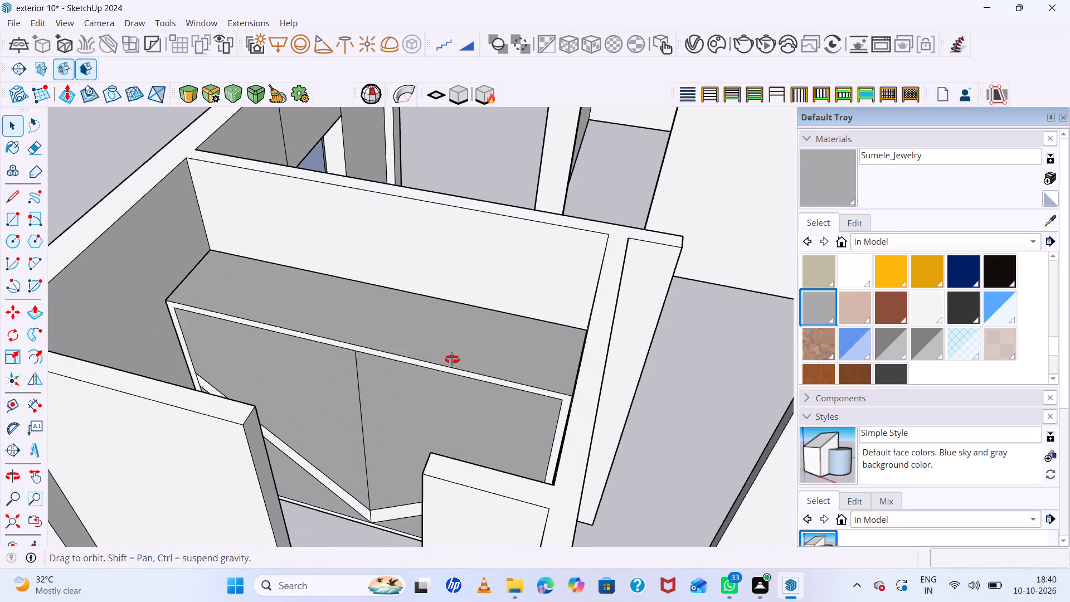
middle_drag(452, 360, 437, 439)
scroll(437, 357, down, 14)
middle_drag(468, 376, 426, 432)
scroll(344, 370, up, 3)
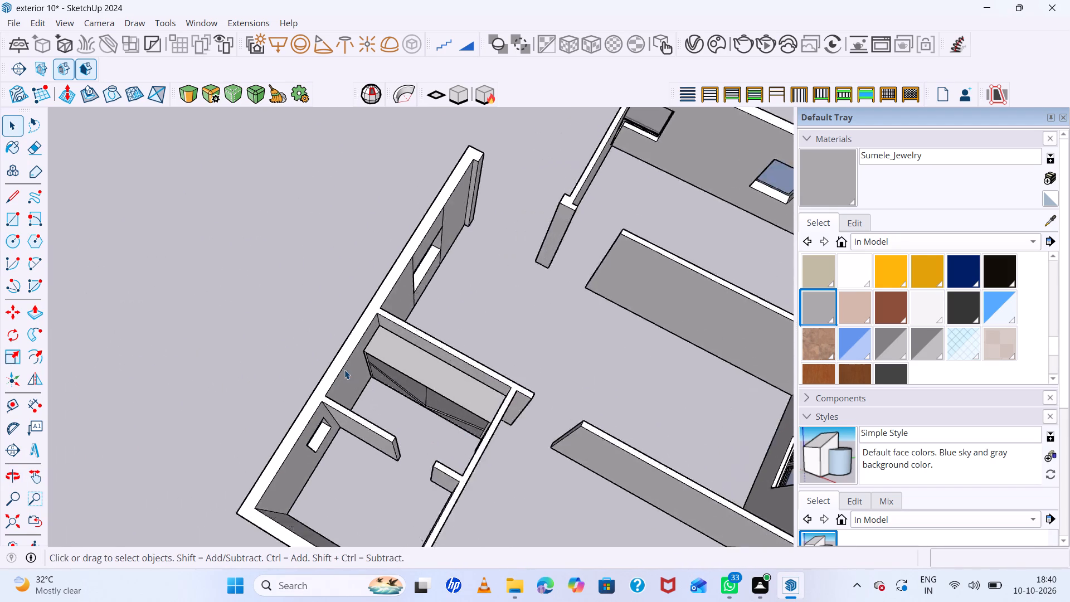
scroll(344, 370, up, 12)
middle_drag(521, 369, 372, 419)
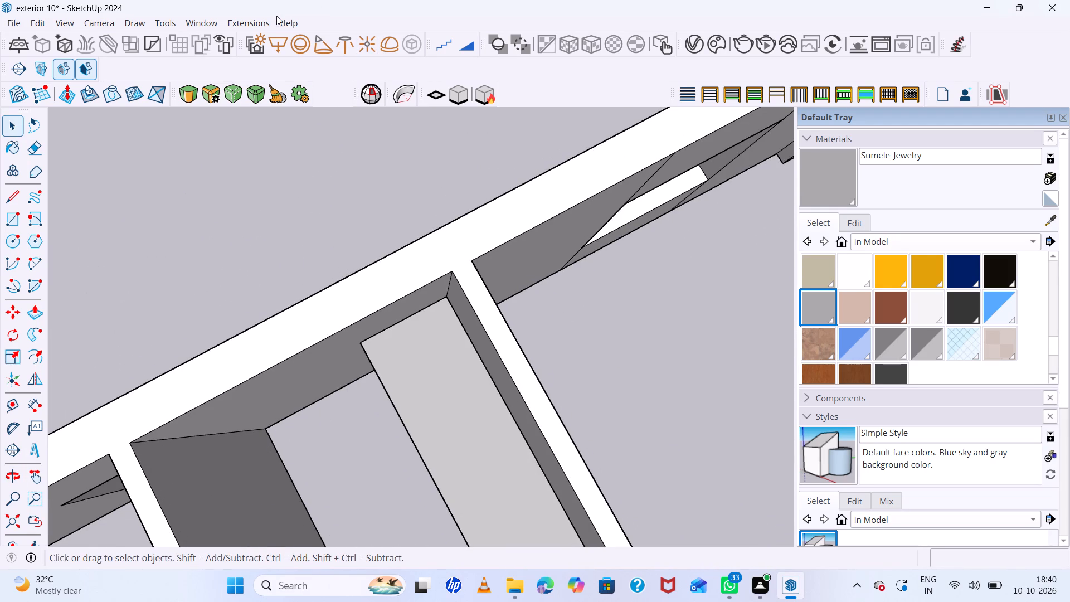
Search 3D Warehouse for "dress table".
click(201, 28)
click(251, 138)
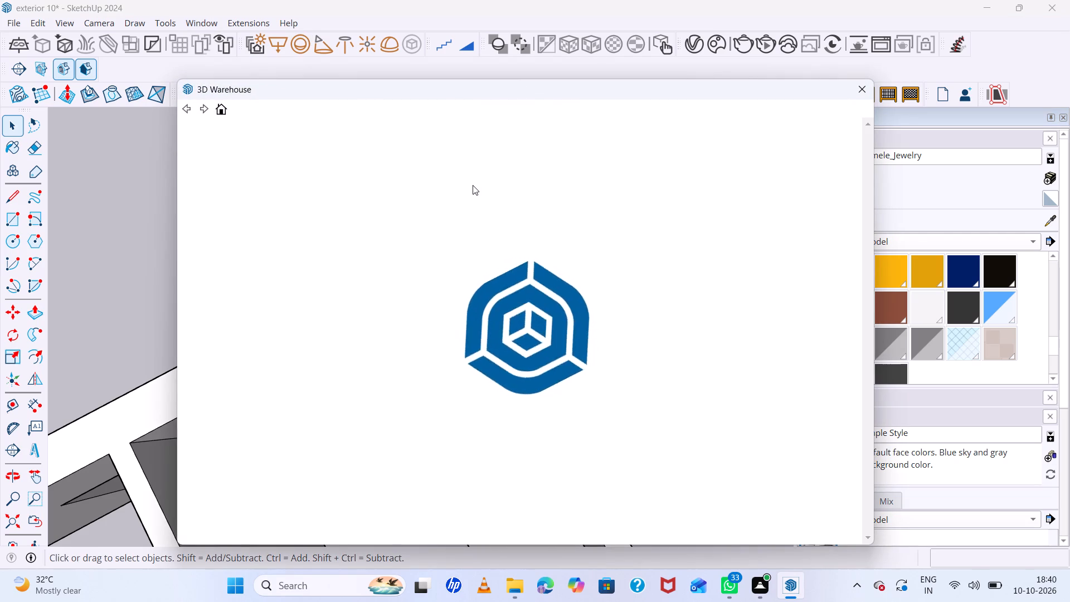
click(458, 140)
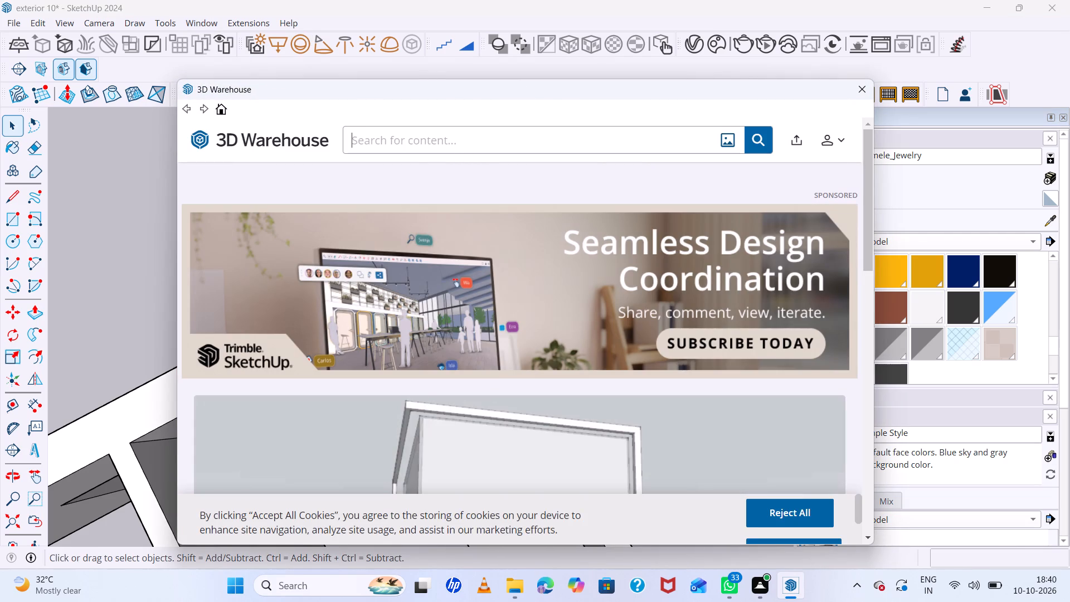
text(dre)
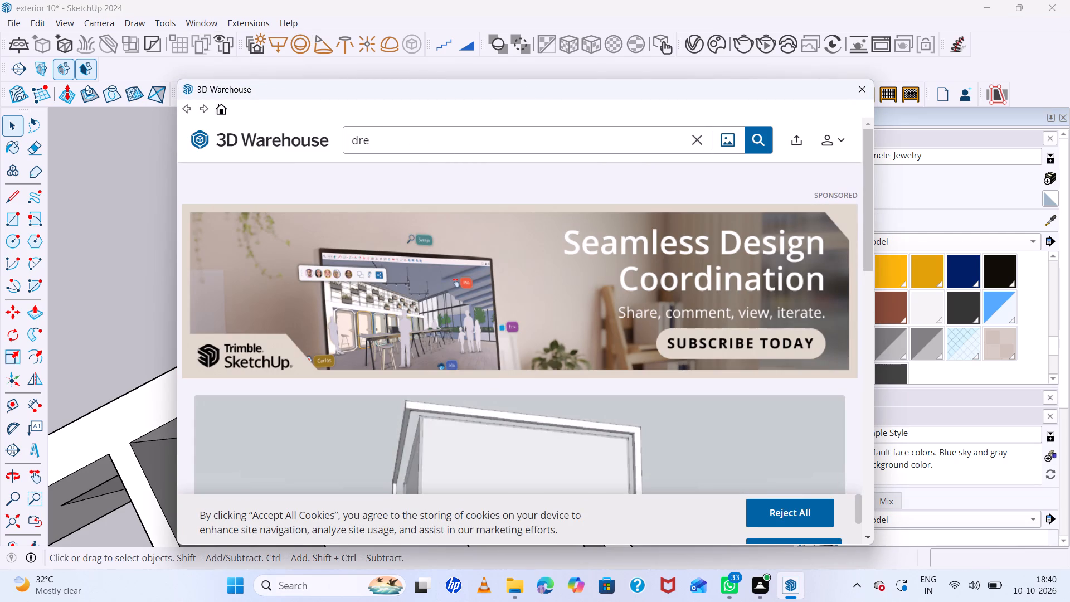
text(ss)
key(space)
text(table)
key(Return)
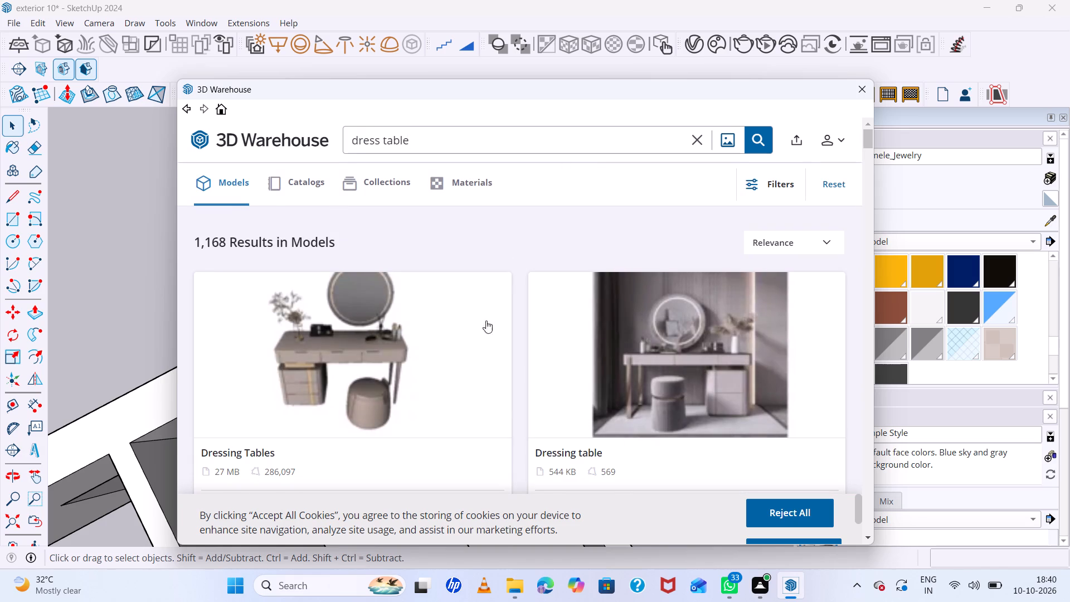
Browse the 3D Warehouse dressing table results for a suitable model.
scroll(491, 343, down, 9)
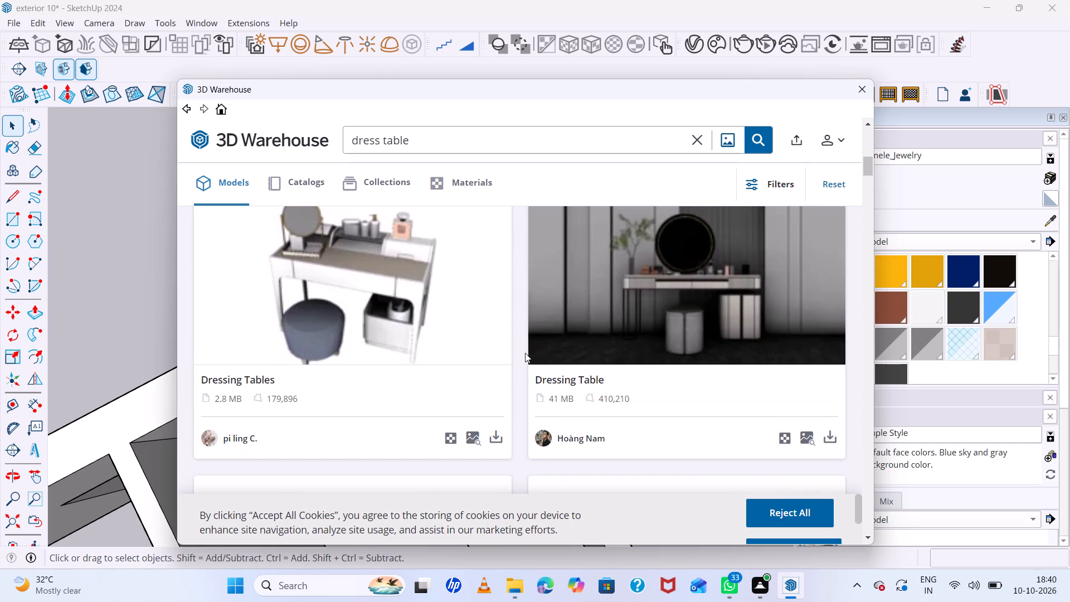
scroll(525, 353, down, 7)
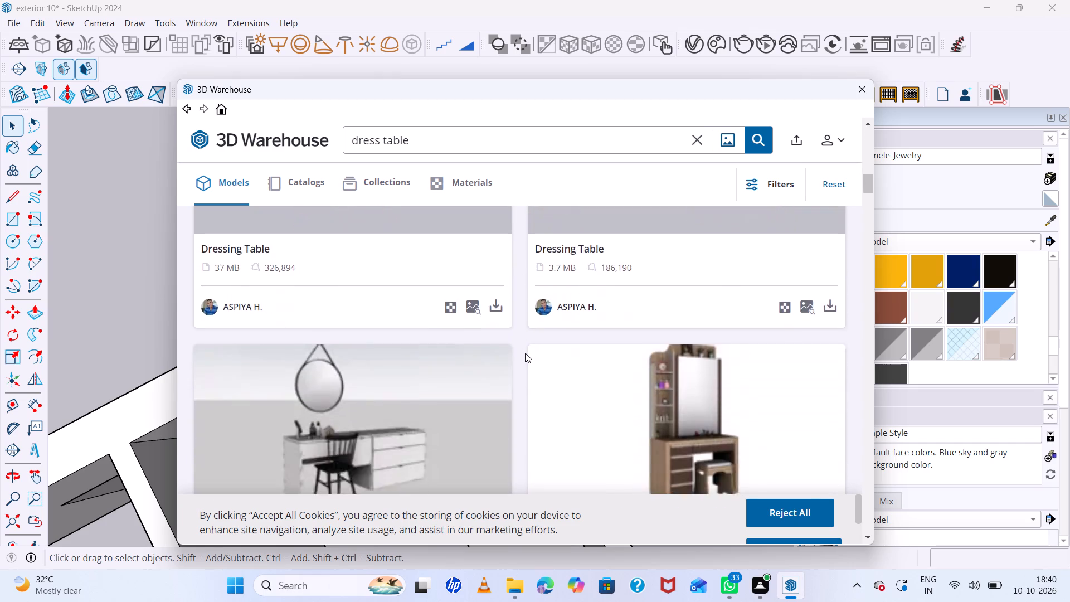
scroll(525, 353, down, 3)
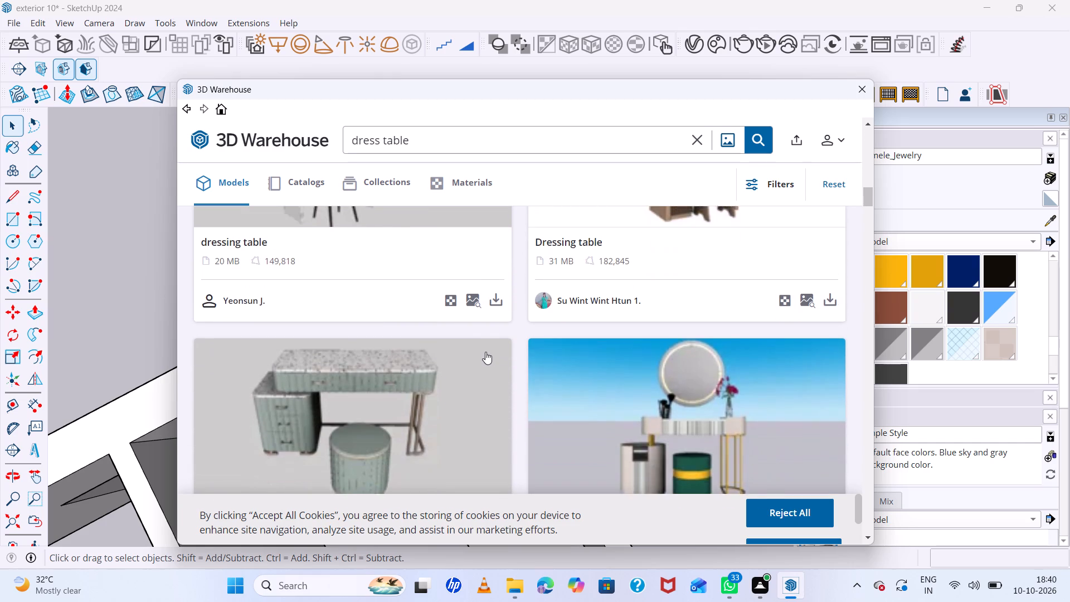
scroll(485, 351, up, 5)
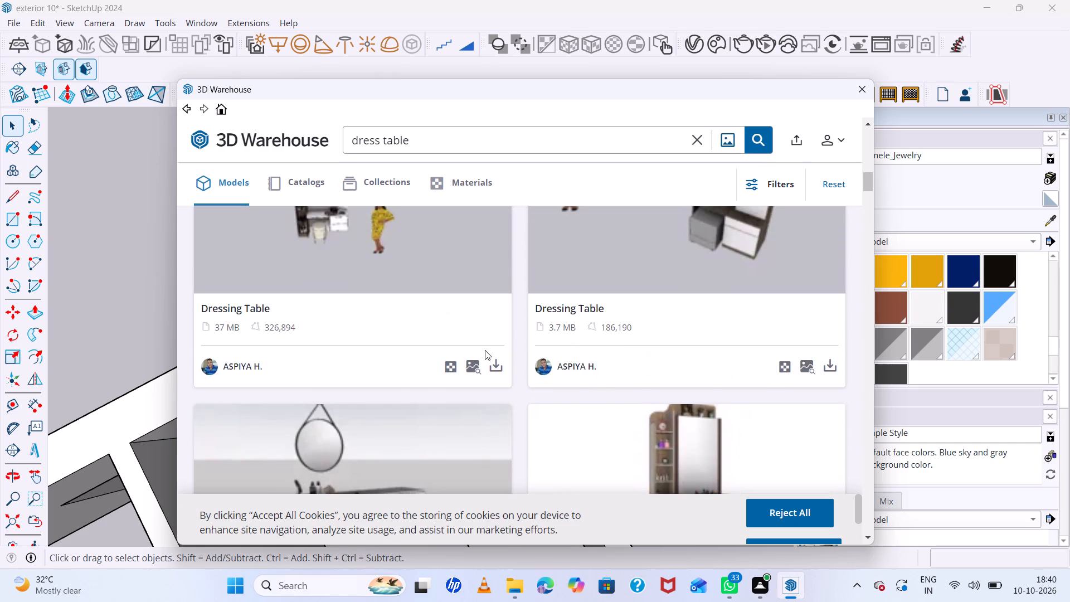
scroll(485, 350, down, 10)
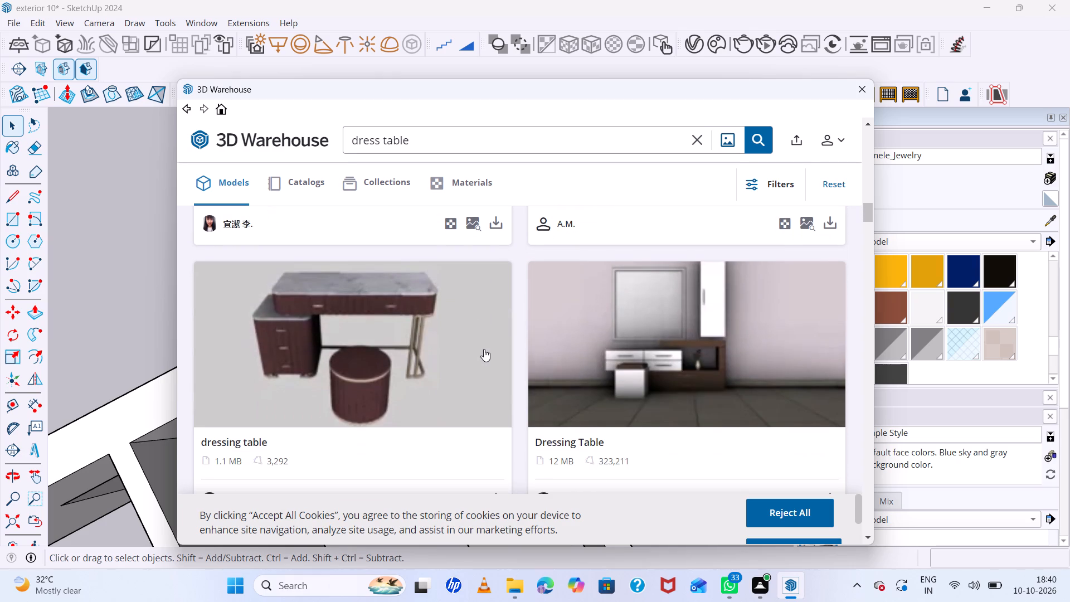
scroll(484, 349, down, 5)
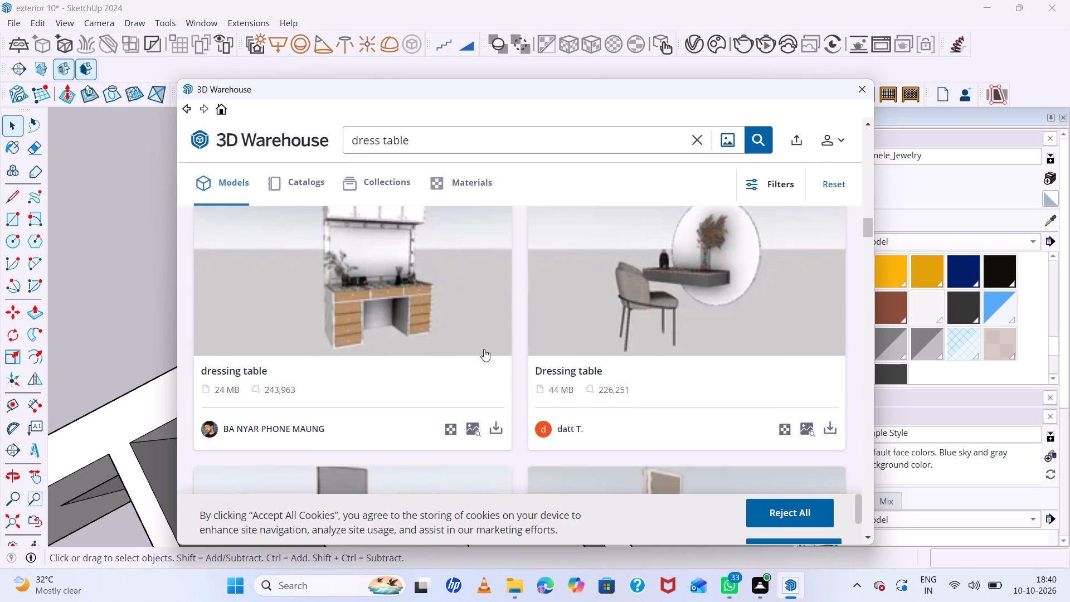
scroll(590, 329, down, 2)
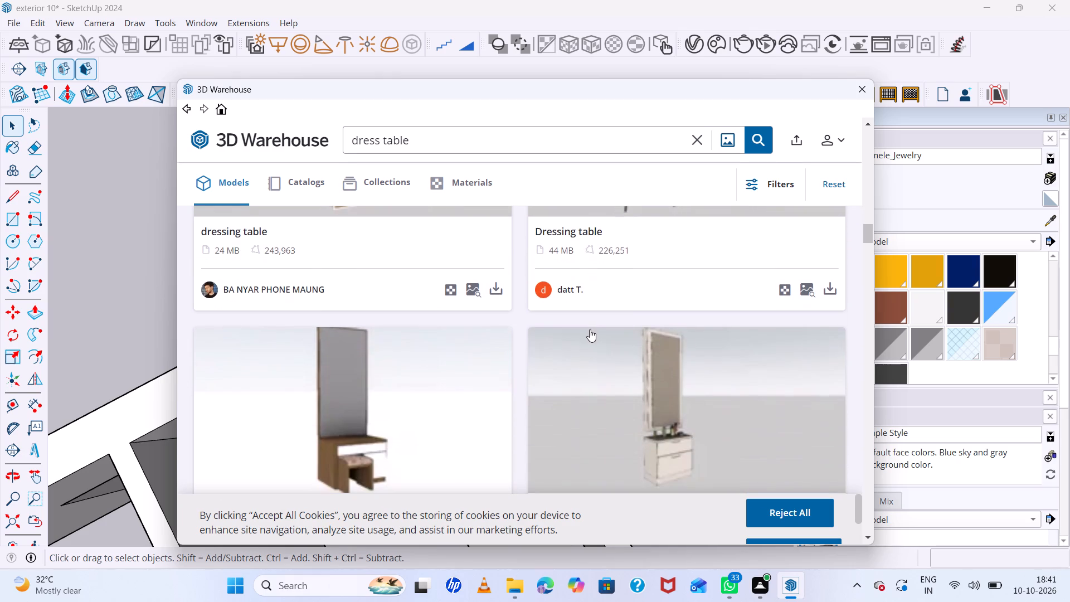
scroll(477, 355, down, 6)
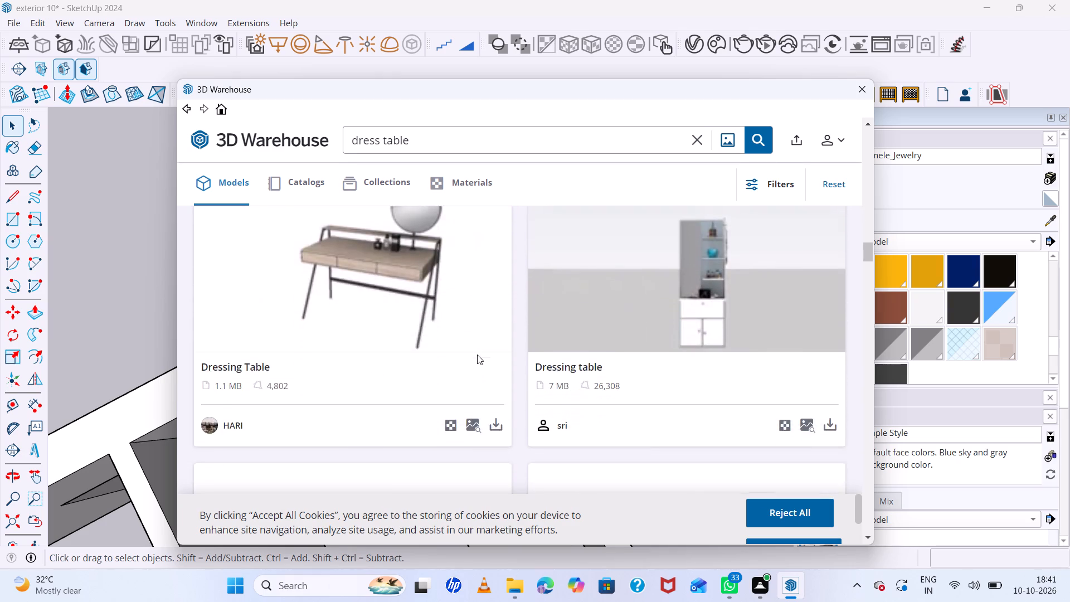
scroll(477, 355, down, 1)
scroll(477, 355, up, 8)
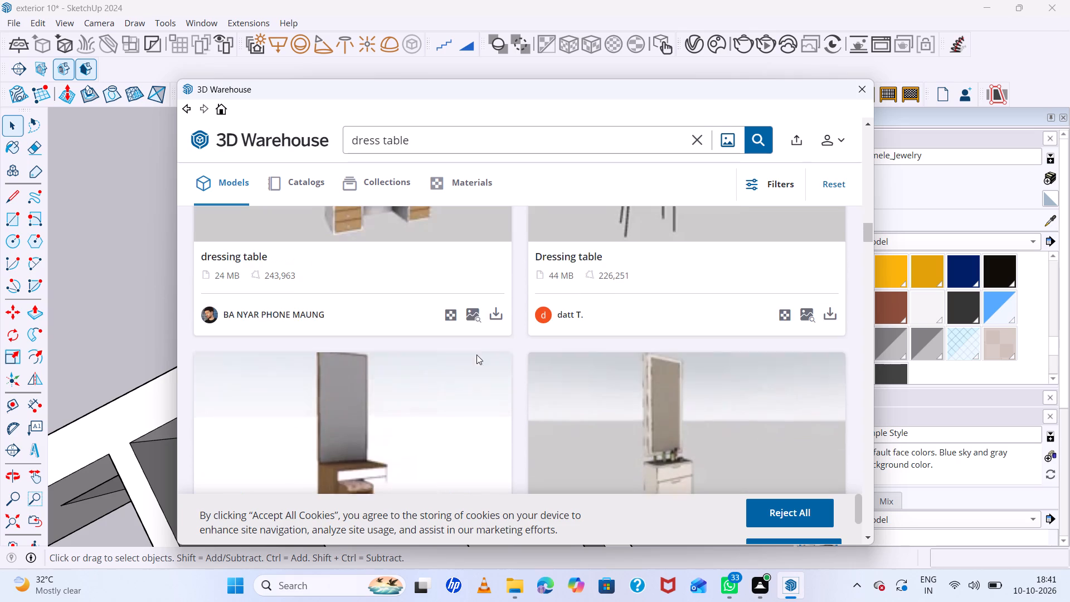
scroll(476, 355, up, 1)
scroll(476, 355, down, 10)
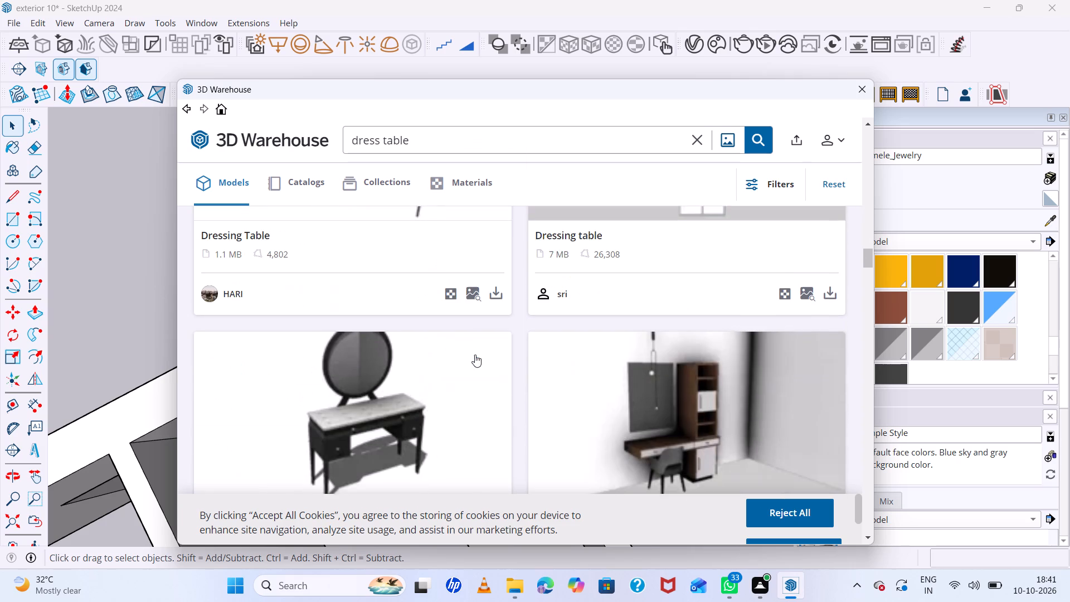
scroll(475, 355, down, 1)
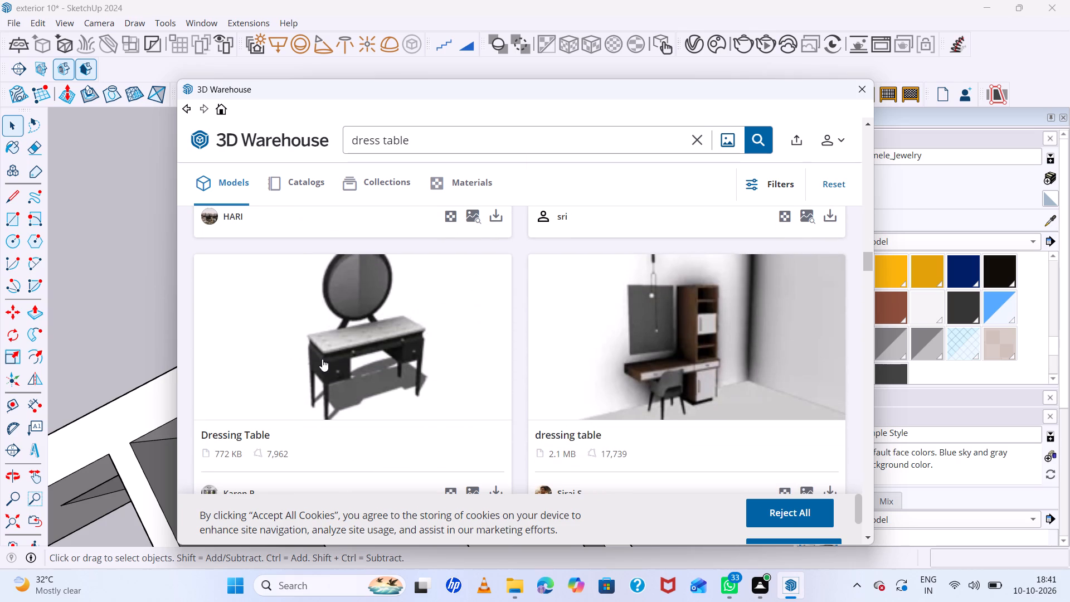
Download the 772 KB black Dressing Table with round mirror into the model and place it beyond the wardrobe's partition wall.
click(344, 350)
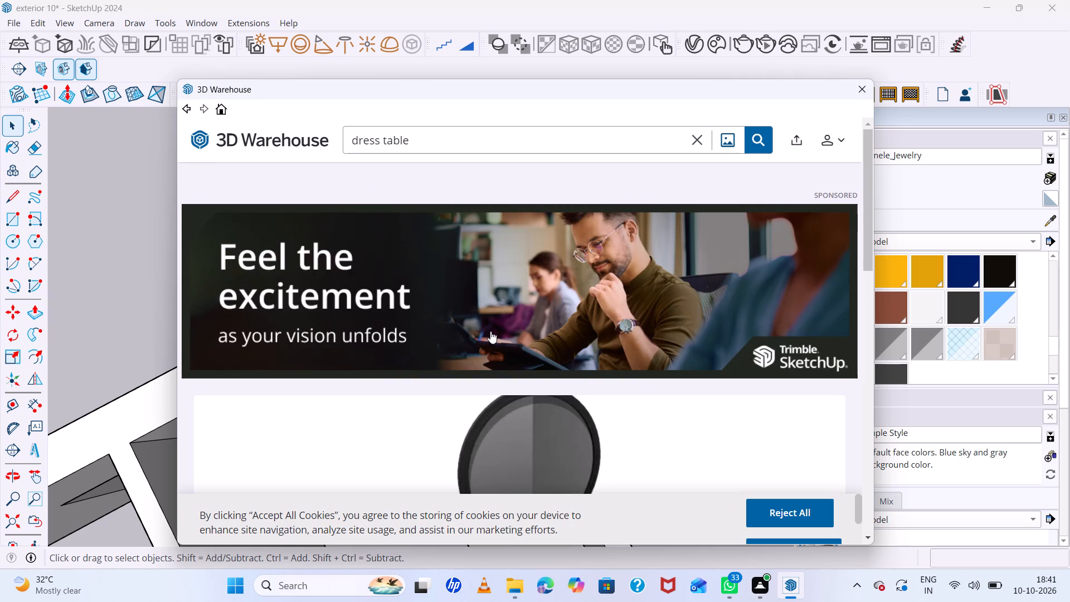
scroll(490, 331, down, 9)
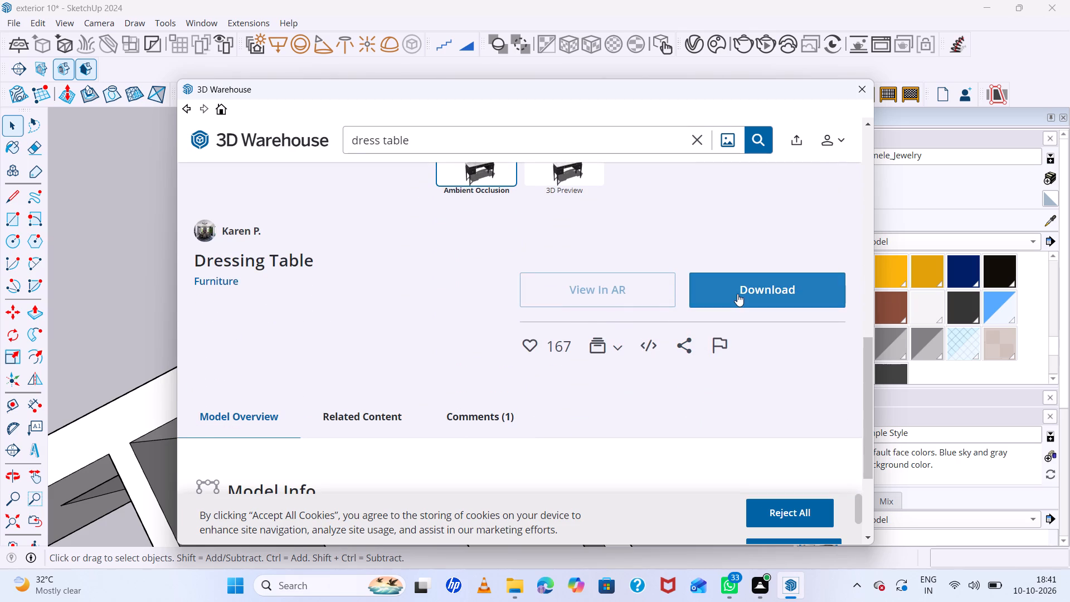
click(737, 294)
click(469, 333)
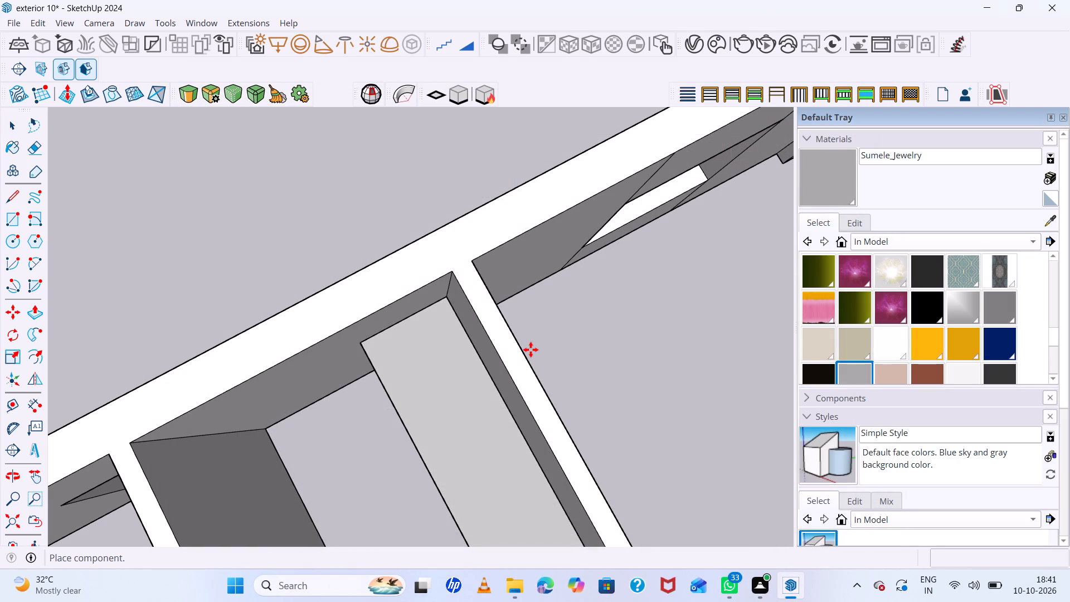
scroll(467, 422, down, 4)
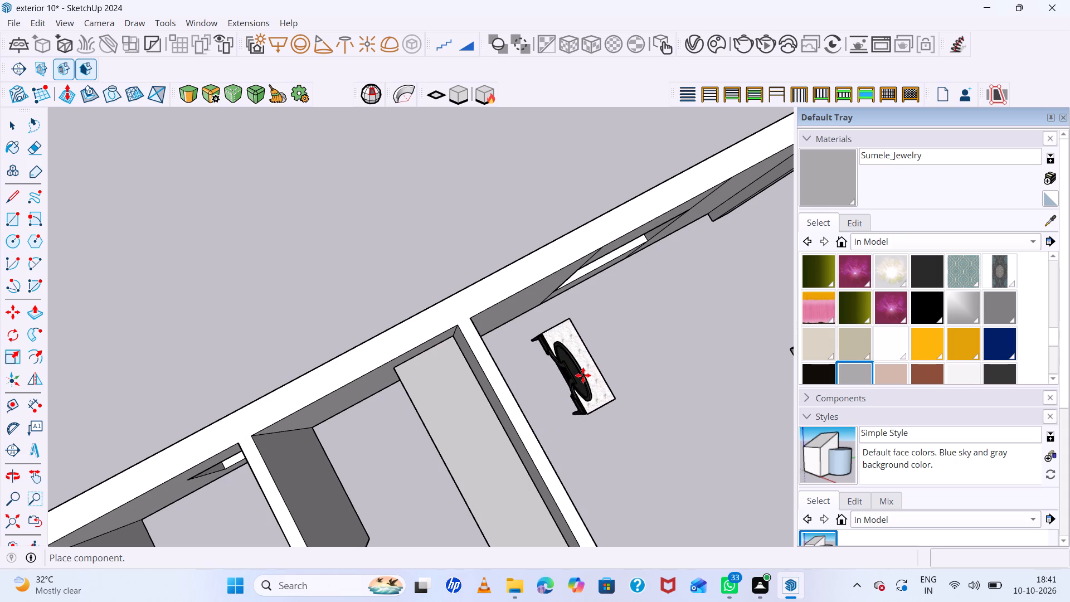
click(583, 375)
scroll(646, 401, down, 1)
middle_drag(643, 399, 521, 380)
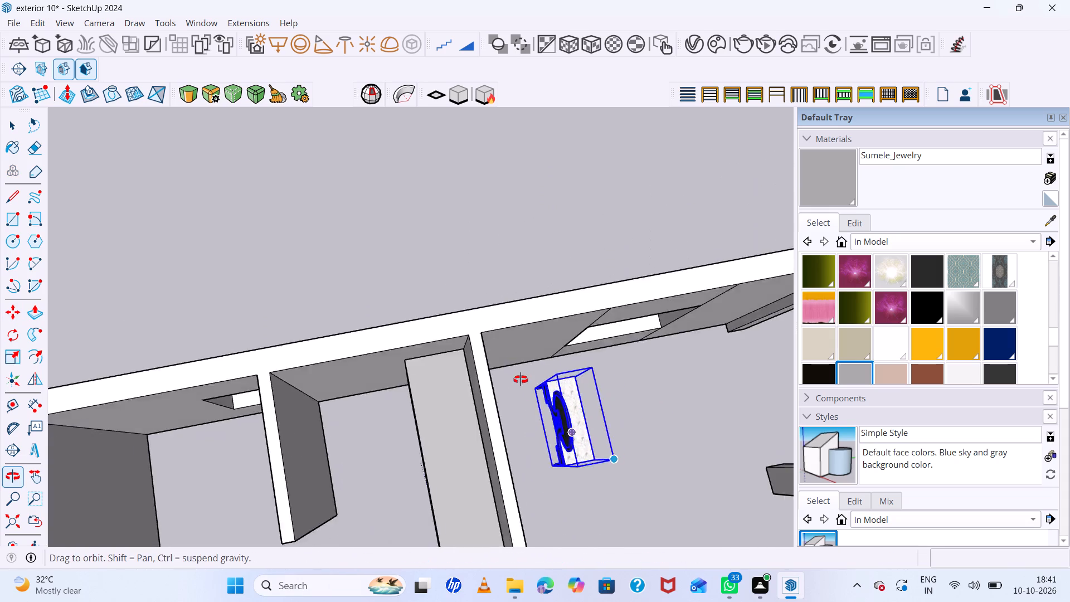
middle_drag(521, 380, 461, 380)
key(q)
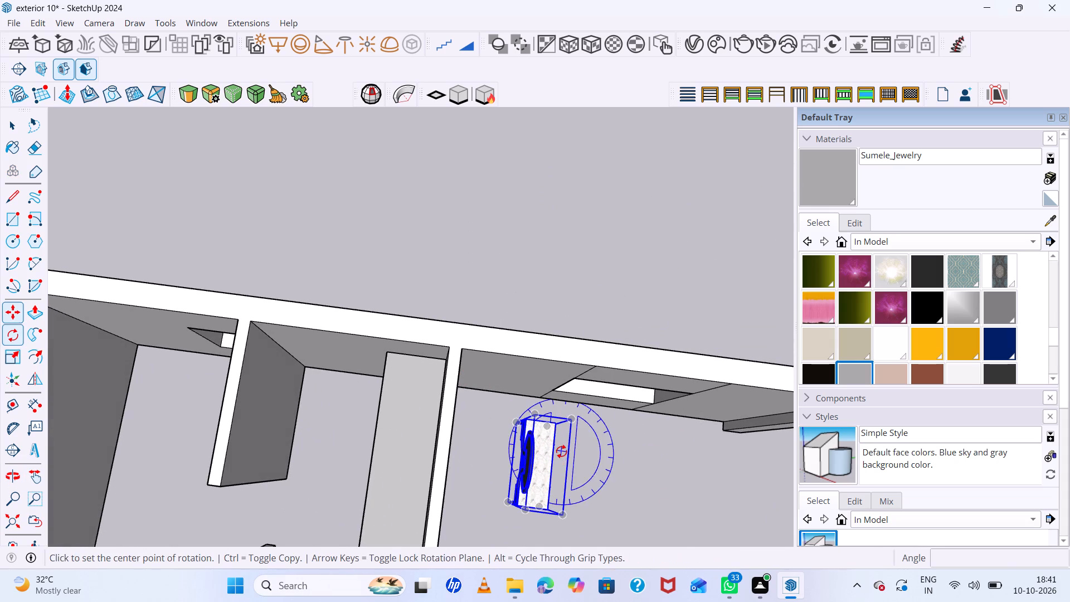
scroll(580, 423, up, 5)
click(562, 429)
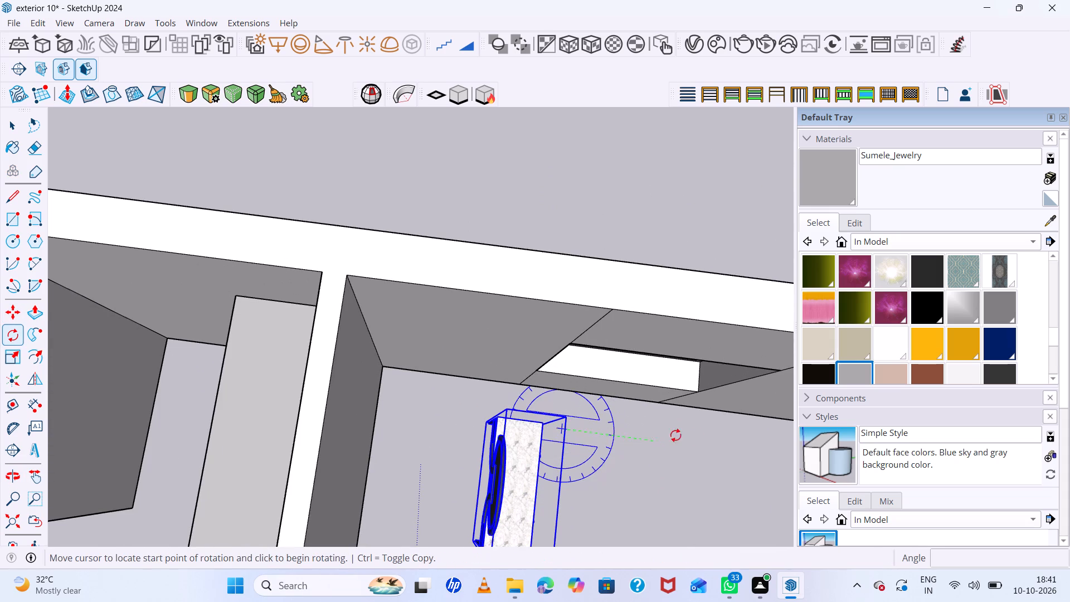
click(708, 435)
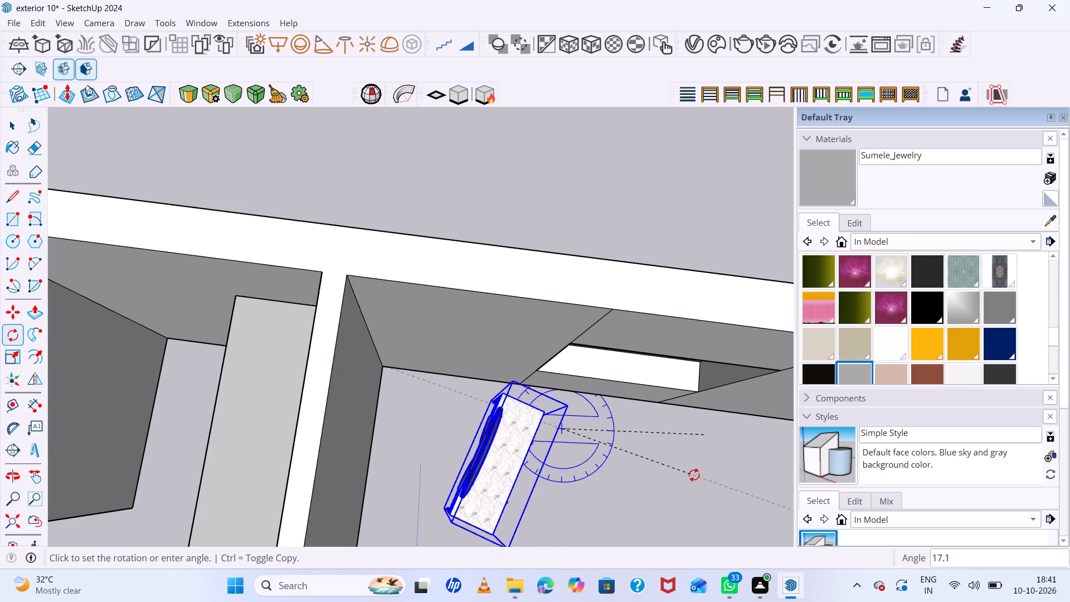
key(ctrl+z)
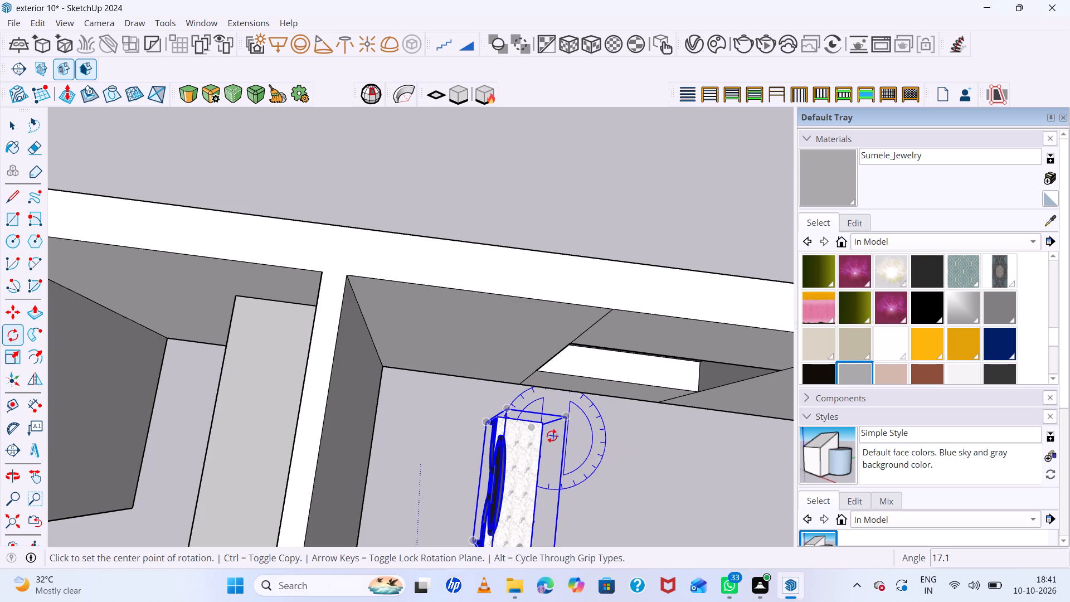
Rotate the dressing table 90° on the floor plane so its long side runs parallel to the windowed outer wall.
click(549, 434)
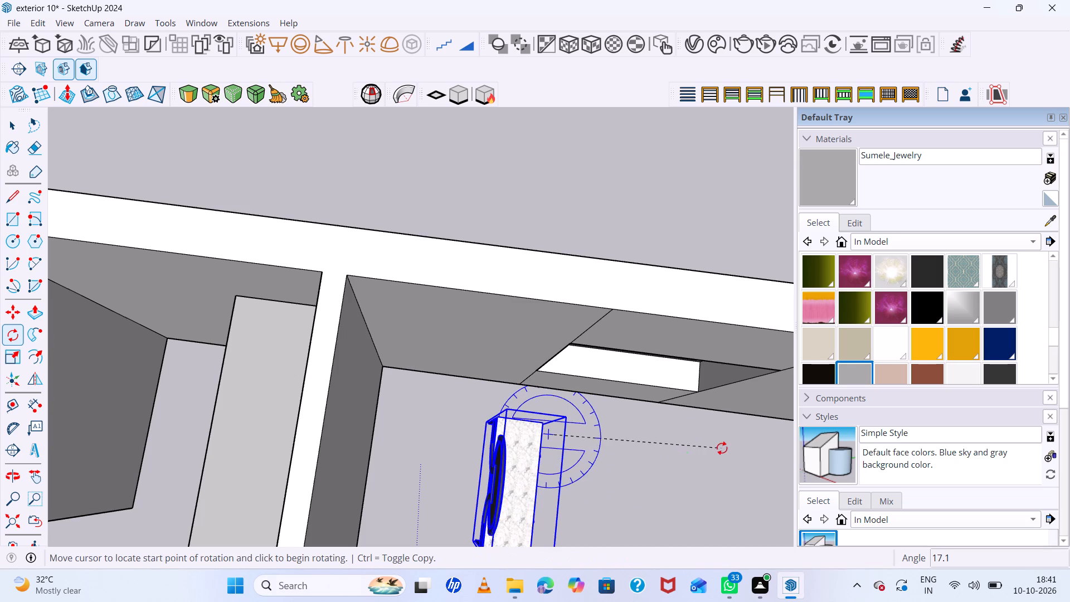
click(729, 460)
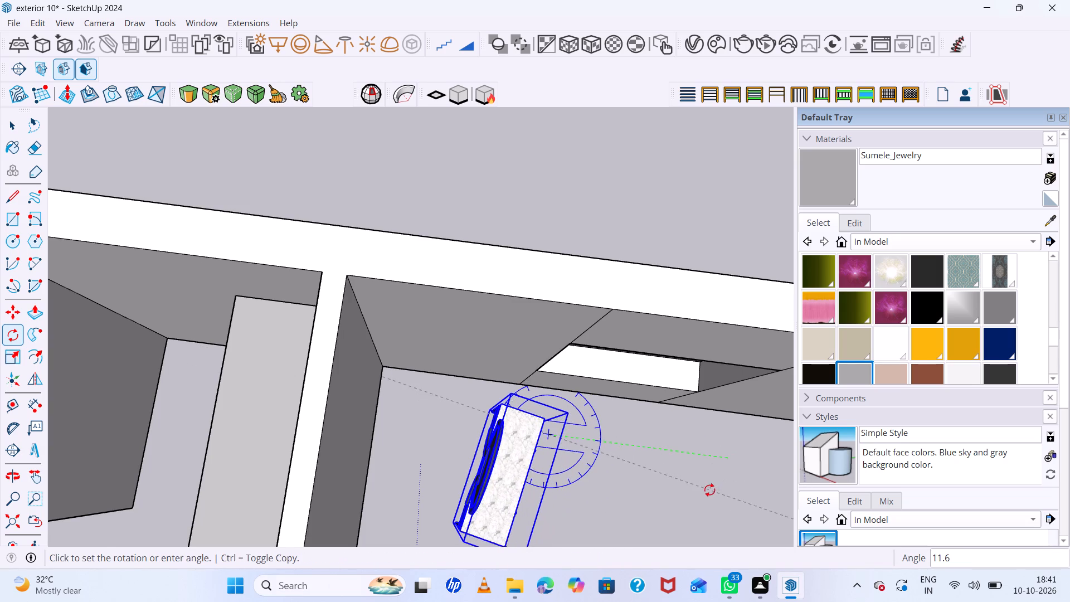
scroll(650, 488, down, 5)
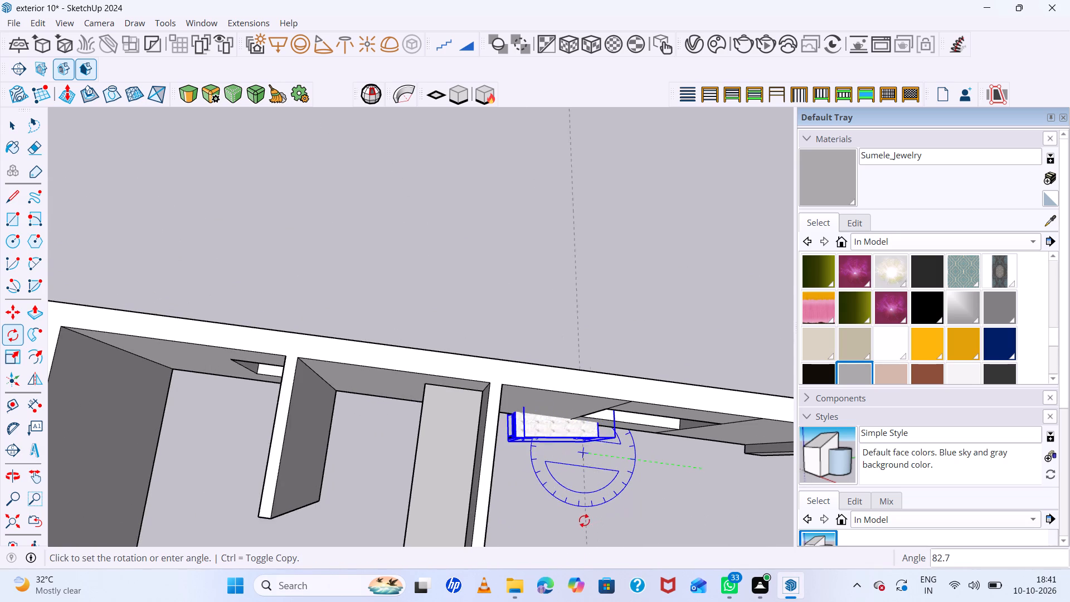
click(582, 521)
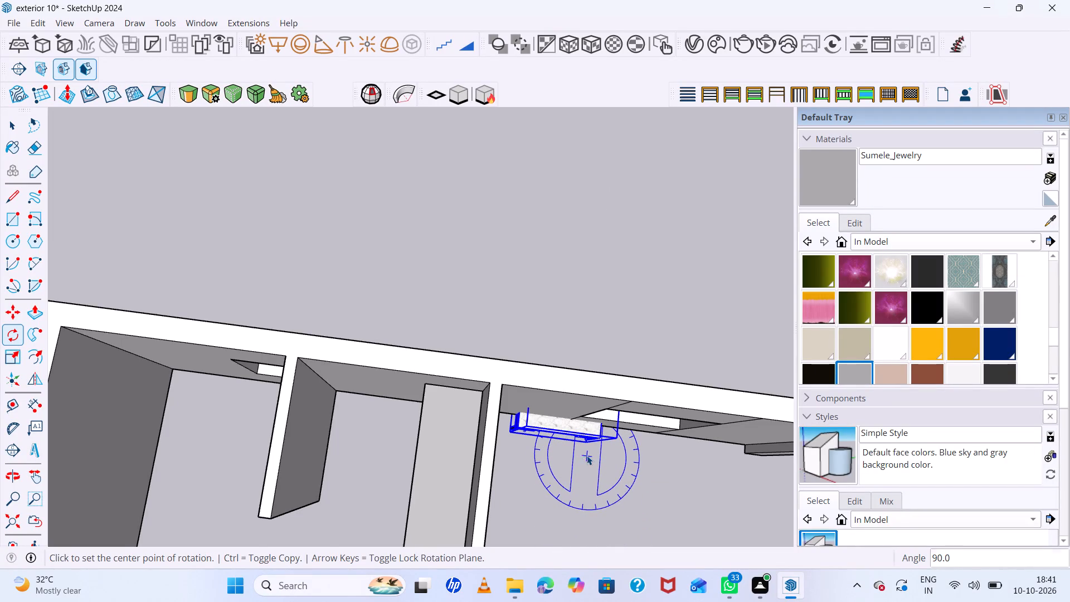
Move the dressing table about 8' 3" across the partition into the small room, next to the wardrobe.
key(space)
text(m)
scroll(596, 448, up, 5)
middle_drag(594, 446, 607, 357)
scroll(607, 386, up, 1)
middle_click(607, 357)
click(601, 486)
scroll(700, 435, down, 7)
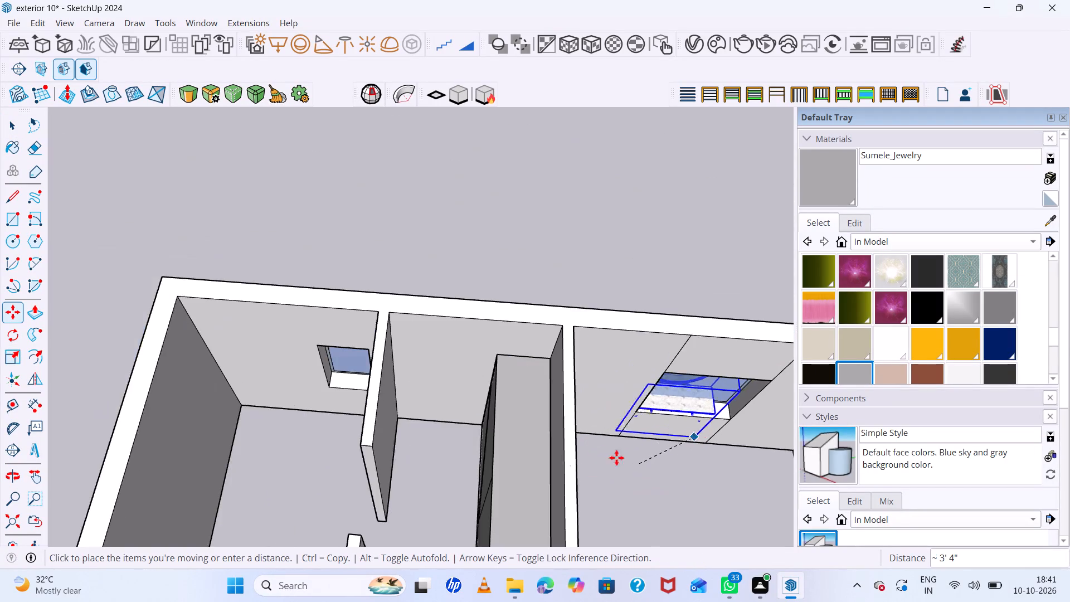
scroll(597, 461, down, 2)
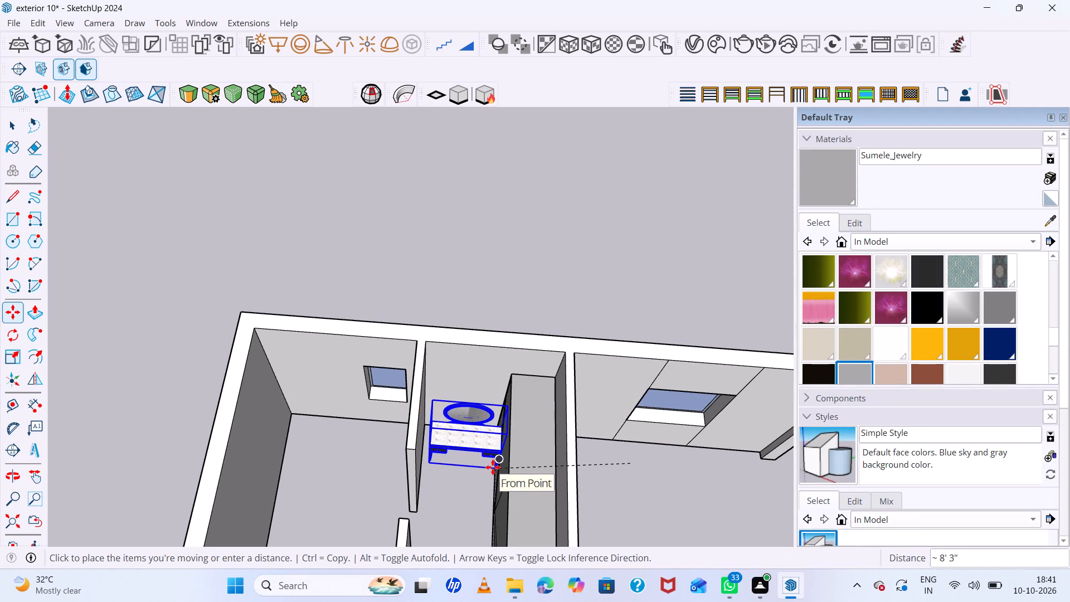
click(493, 467)
Move the dressing table about 106' from the wall model onto the floor plan, behind the chair symbol beside the wardrobe symbol.
scroll(480, 465, up, 7)
middle_drag(480, 458, 536, 373)
scroll(515, 441, up, 4)
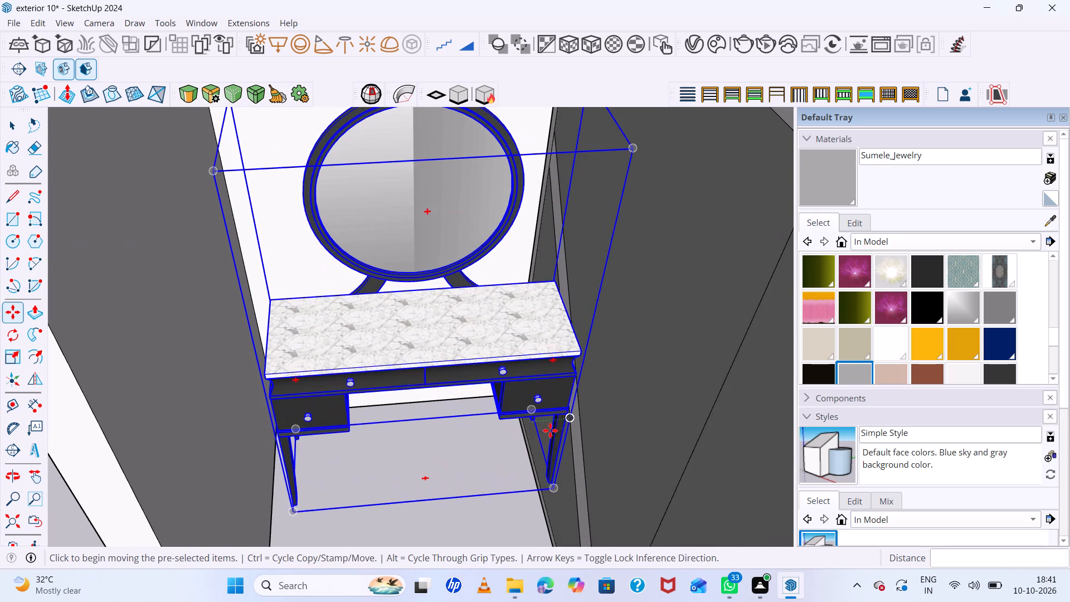
click(553, 489)
scroll(546, 439, down, 7)
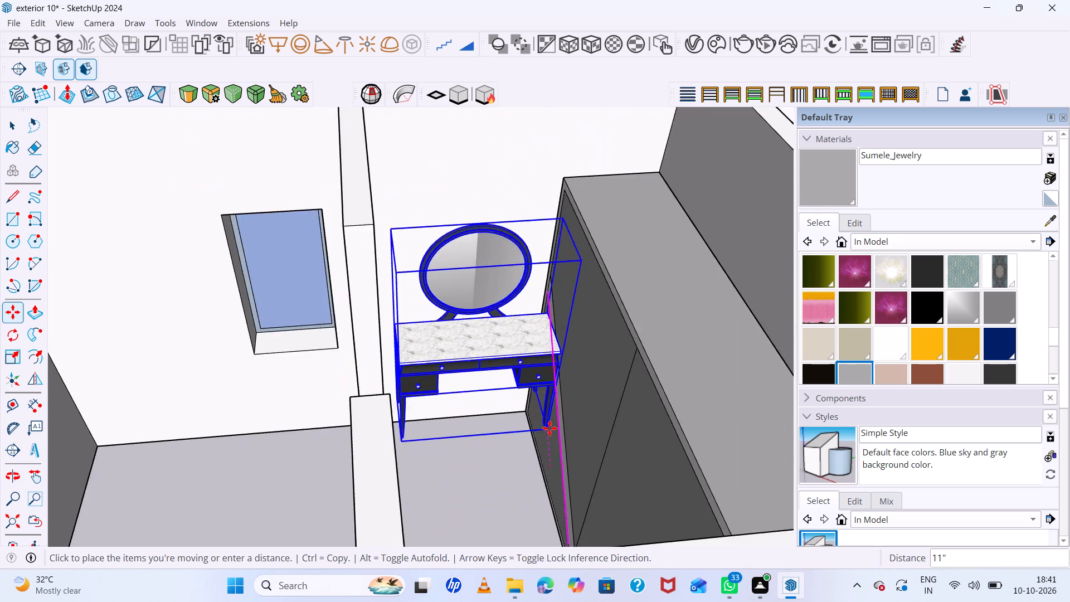
scroll(549, 428, down, 20)
scroll(549, 428, down, 13)
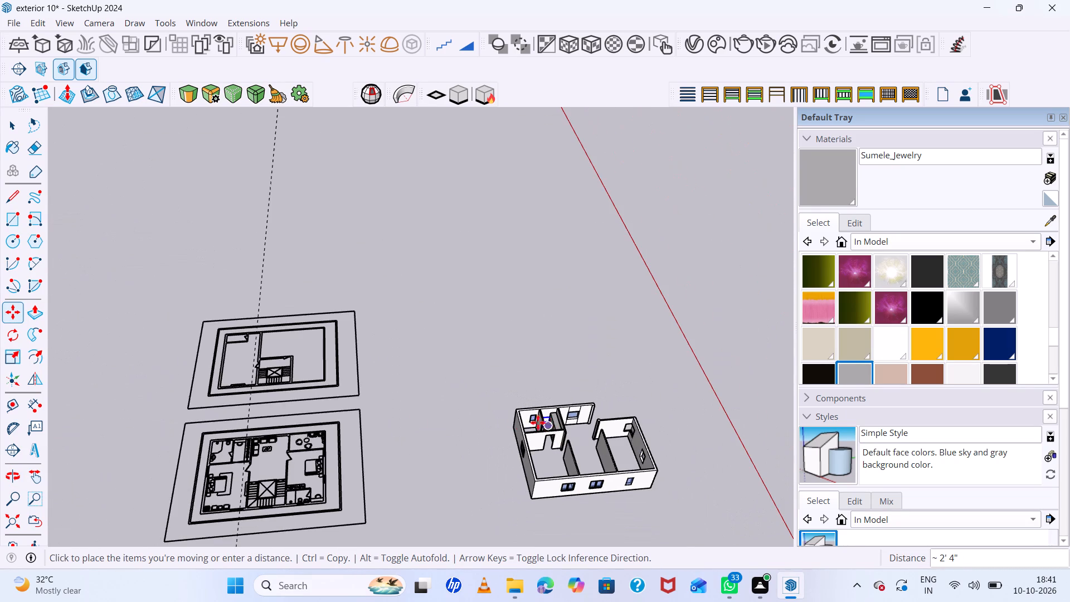
scroll(262, 434, up, 18)
scroll(242, 448, up, 11)
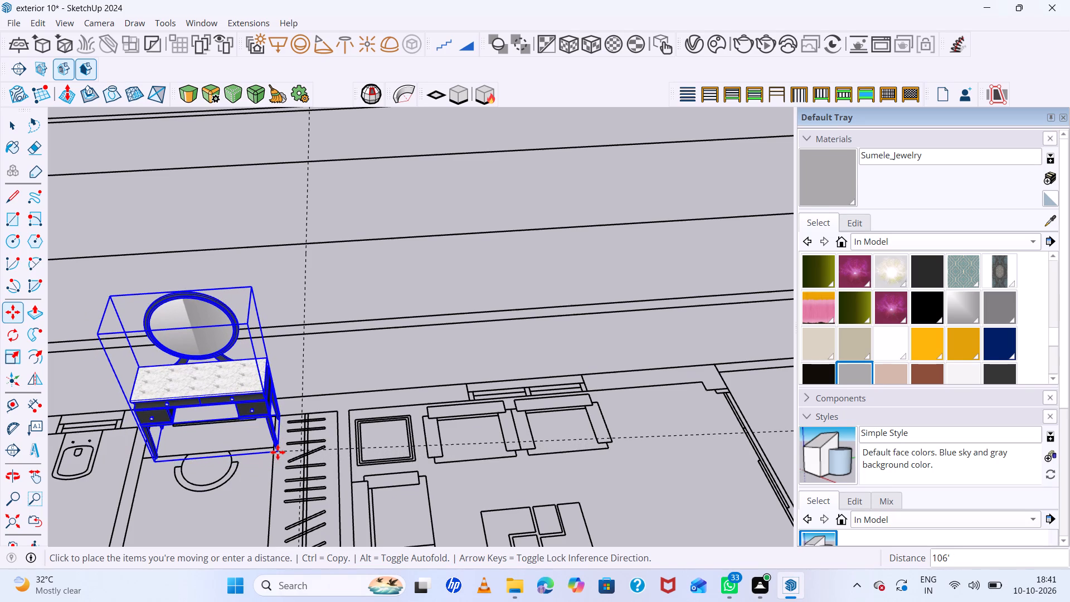
click(274, 452)
Shift the dressing table about 1' 8" so its back leg meets the corner of the dressing table outline beside the wardrobe symbol.
scroll(272, 449, up, 13)
middle_drag(278, 441, 220, 352)
scroll(270, 422, up, 1)
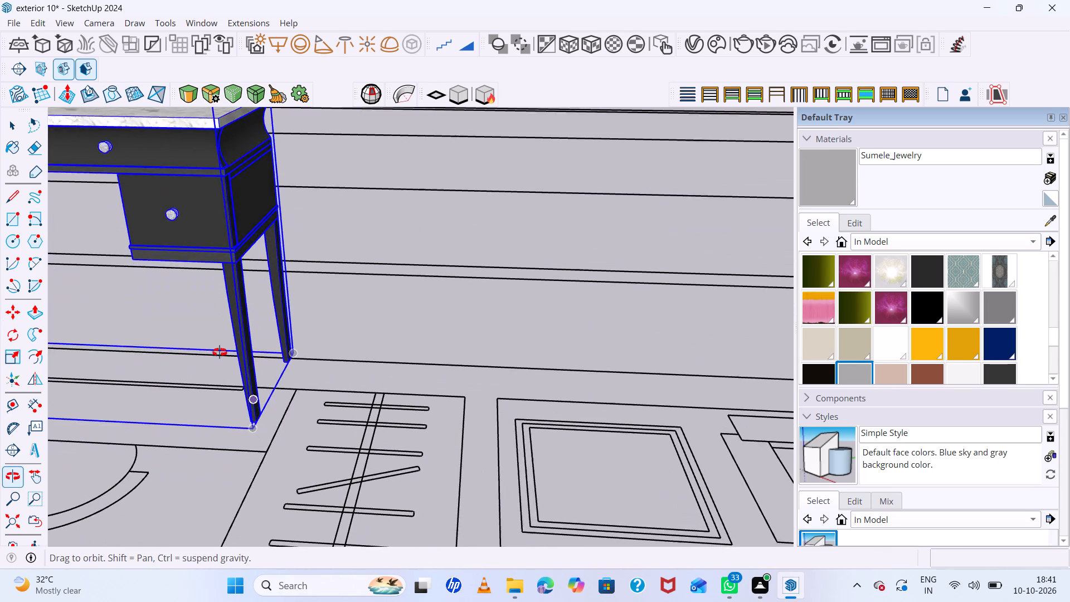
middle_drag(220, 352, 218, 352)
scroll(342, 381, up, 5)
scroll(284, 352, down, 20)
scroll(284, 352, down, 1)
middle_drag(338, 347, 188, 367)
scroll(173, 312, up, 13)
middle_drag(348, 348, 253, 314)
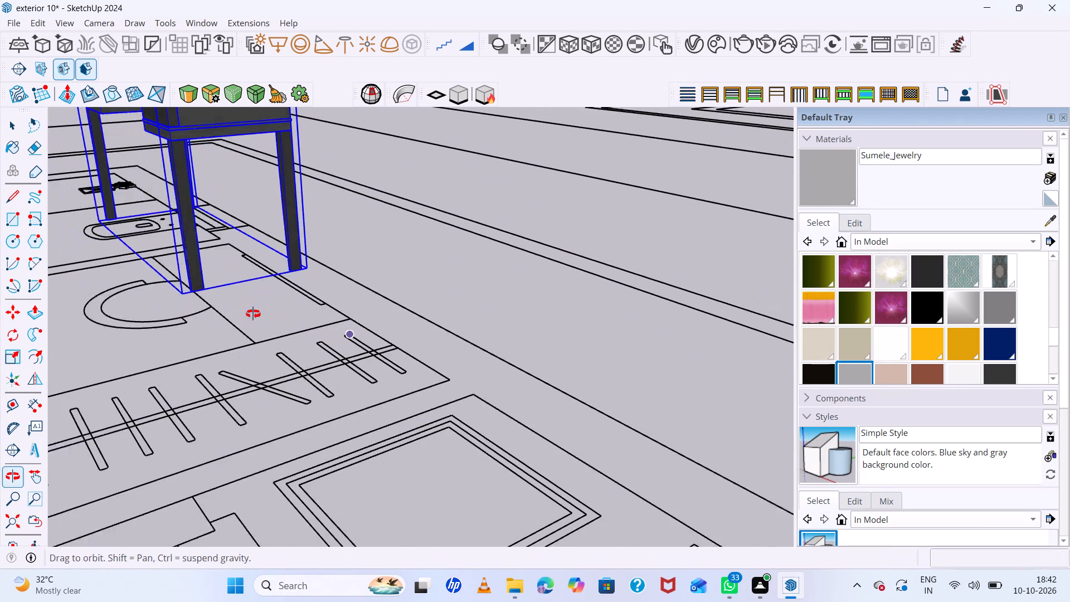
middle_drag(253, 314, 251, 313)
click(303, 259)
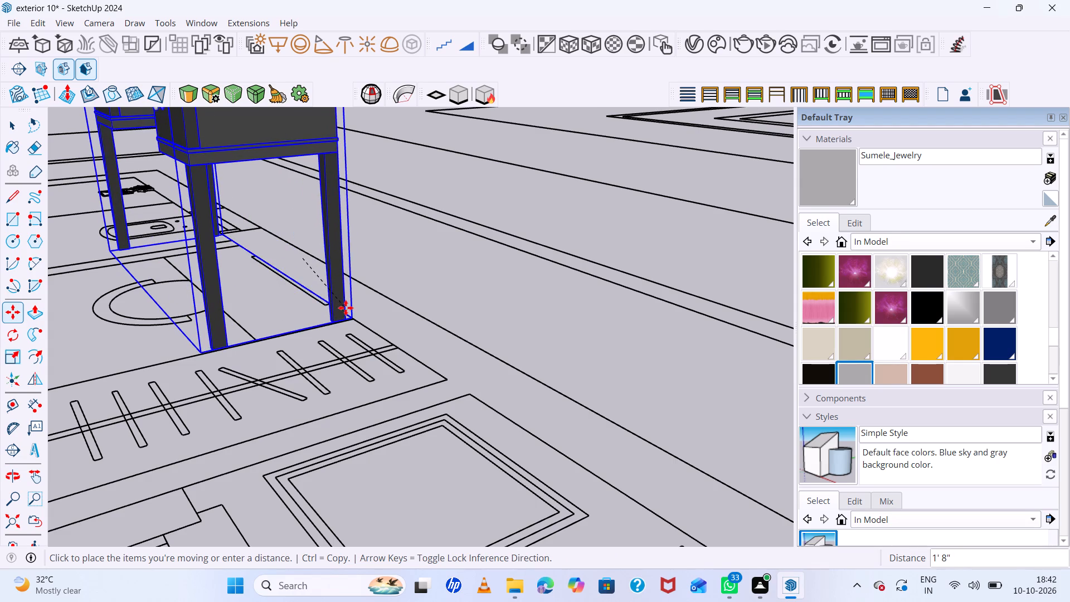
click(348, 307)
Review the dressing table's placement against the whole floor plan.
scroll(280, 327, down, 14)
scroll(347, 302, down, 7)
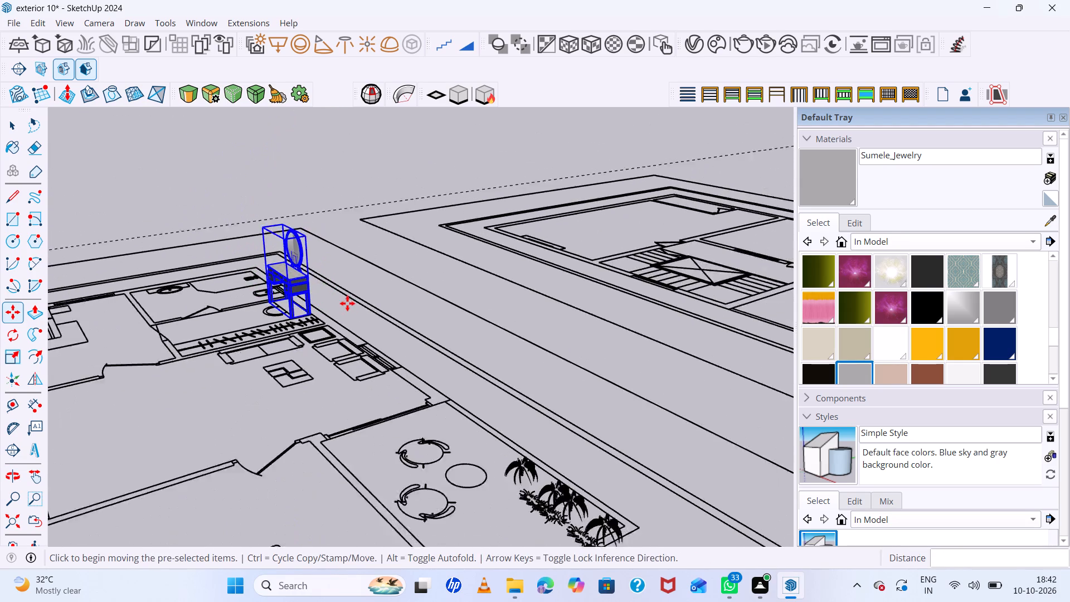
middle_drag(349, 306, 495, 317)
scroll(352, 304, down, 14)
middle_drag(383, 341, 583, 356)
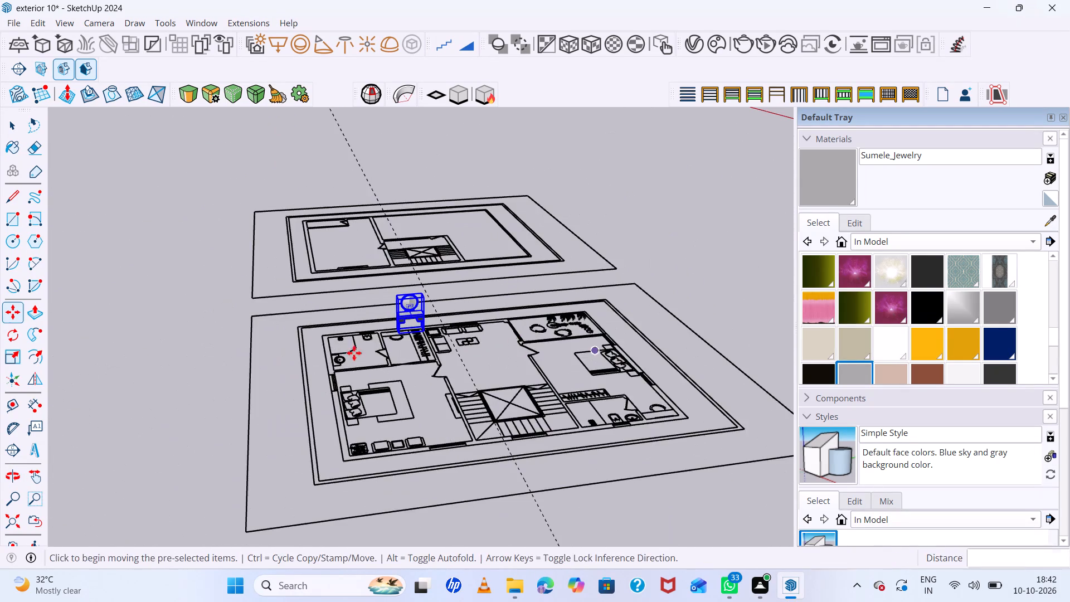
Shift the dressing table about 3' 5" along the plan's outer wall, off the wardrobe symbol and beside the semicircular chair symbol.
middle_drag(348, 356, 600, 377)
scroll(516, 350, up, 17)
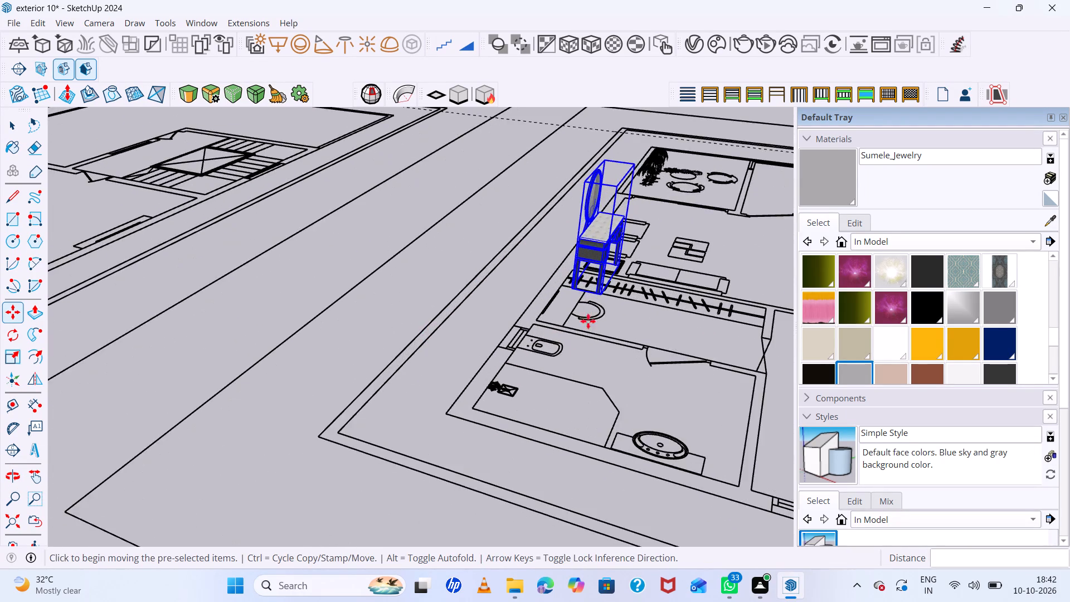
scroll(616, 309, up, 12)
click(573, 276)
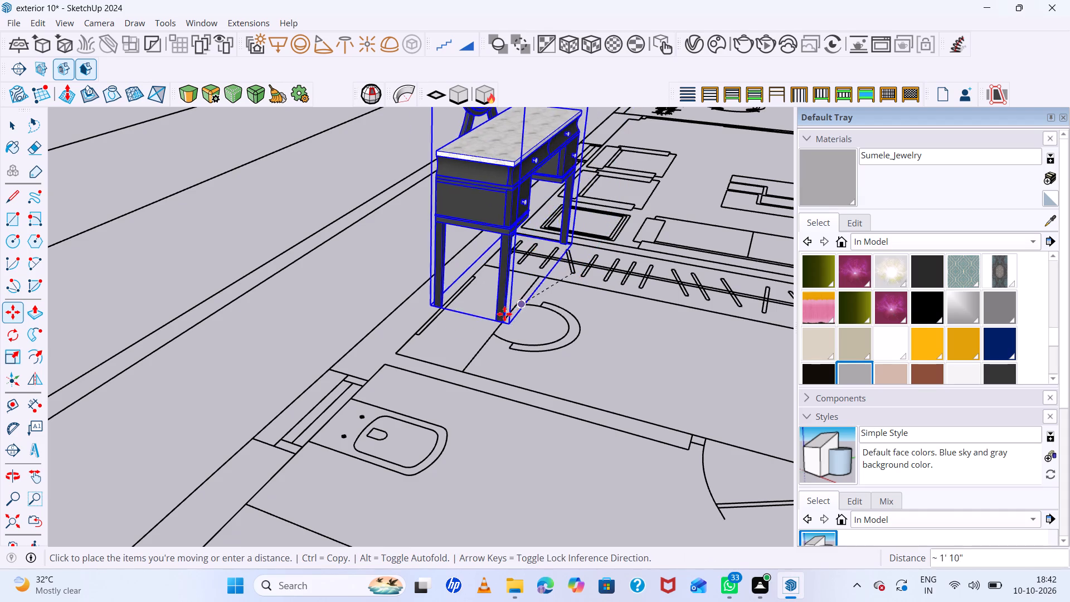
click(494, 344)
Move the dressing table 106' 3" back to the wall model, from the plan's outer wall corner to the model's matching base corner.
scroll(537, 258, down, 15)
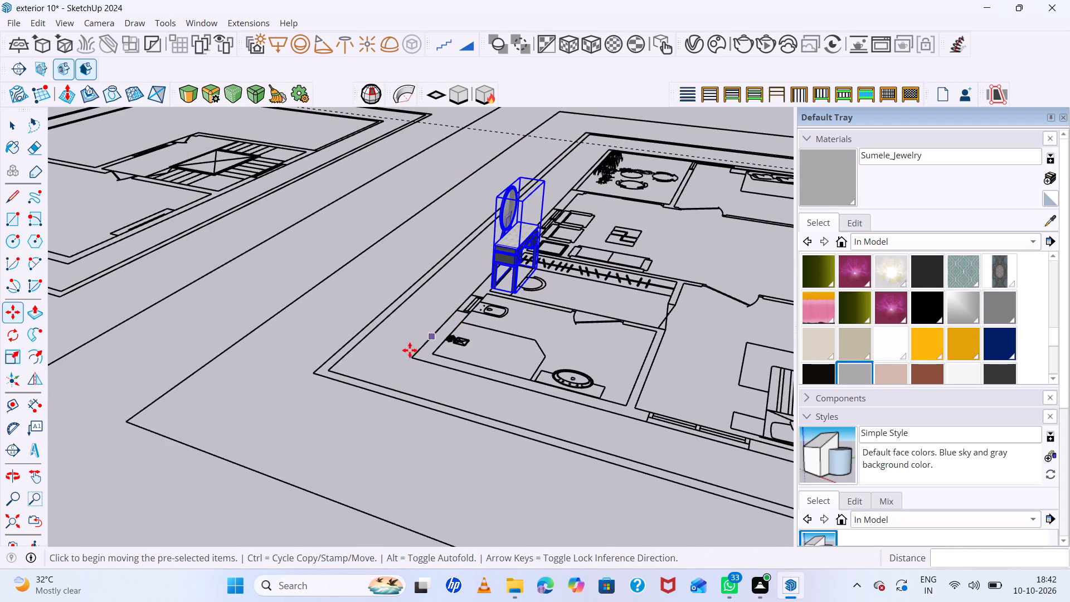
scroll(406, 352, up, 4)
click(416, 361)
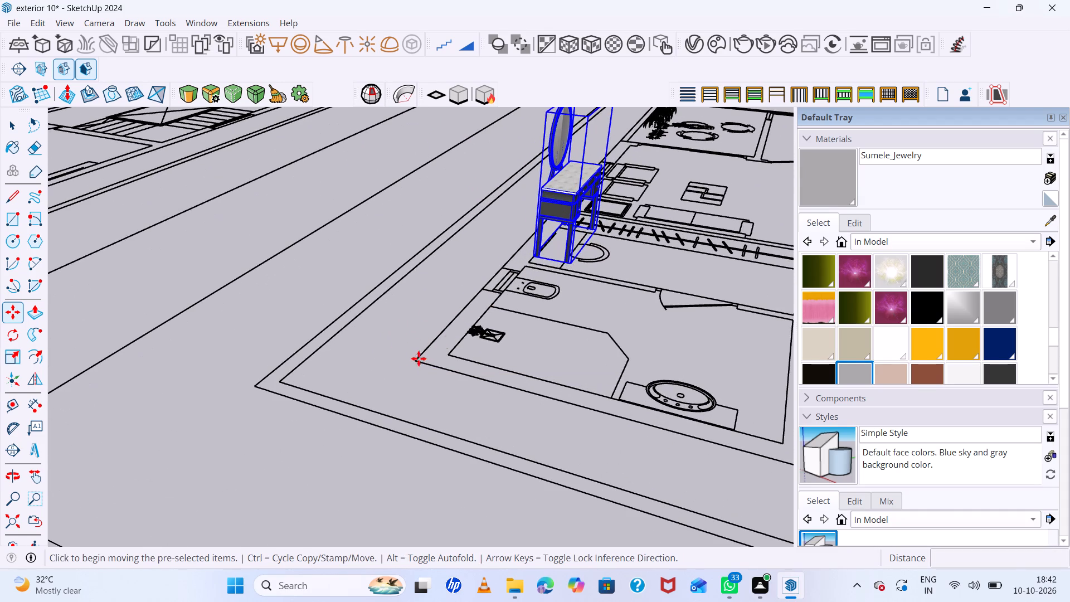
scroll(532, 299, down, 20)
scroll(532, 299, down, 14)
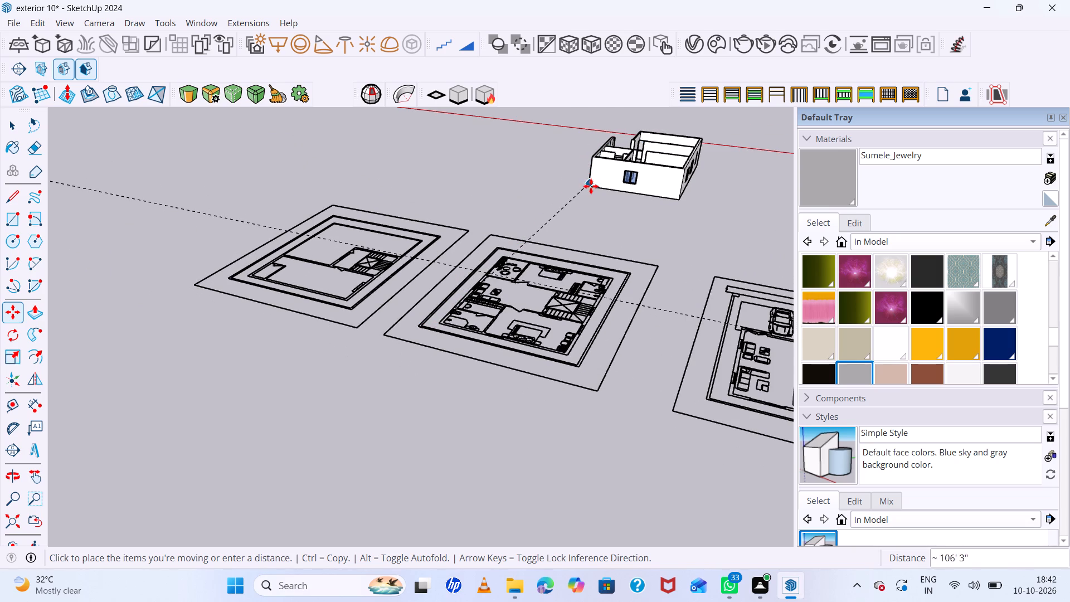
scroll(591, 186, up, 18)
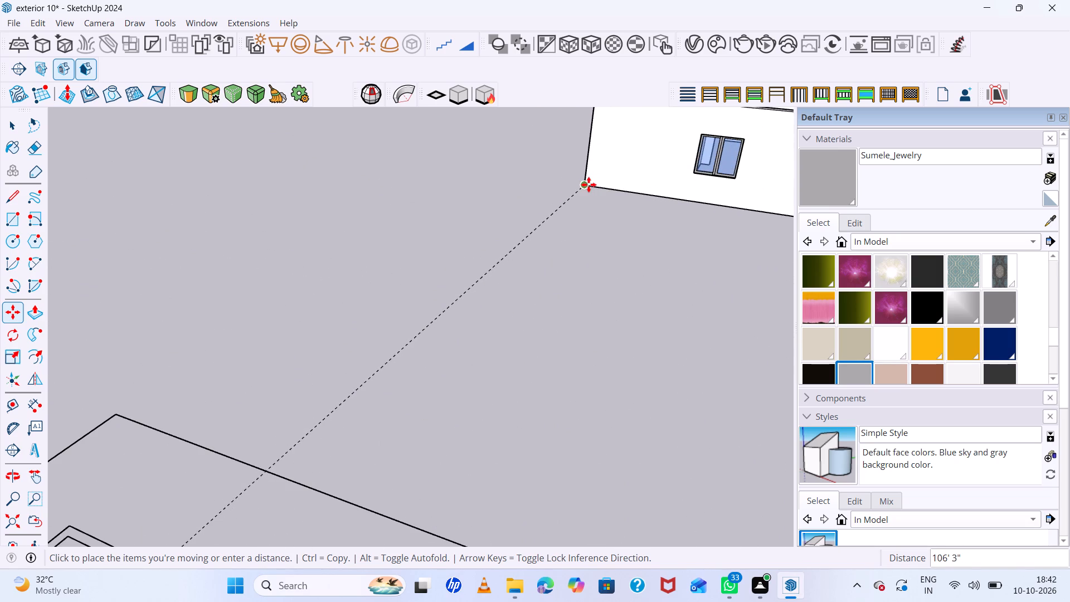
click(588, 185)
Slide the dressing table along the green axis toward the wardrobe, clear of the partition it crosses.
scroll(549, 216, down, 7)
scroll(512, 254, down, 6)
scroll(585, 145, up, 17)
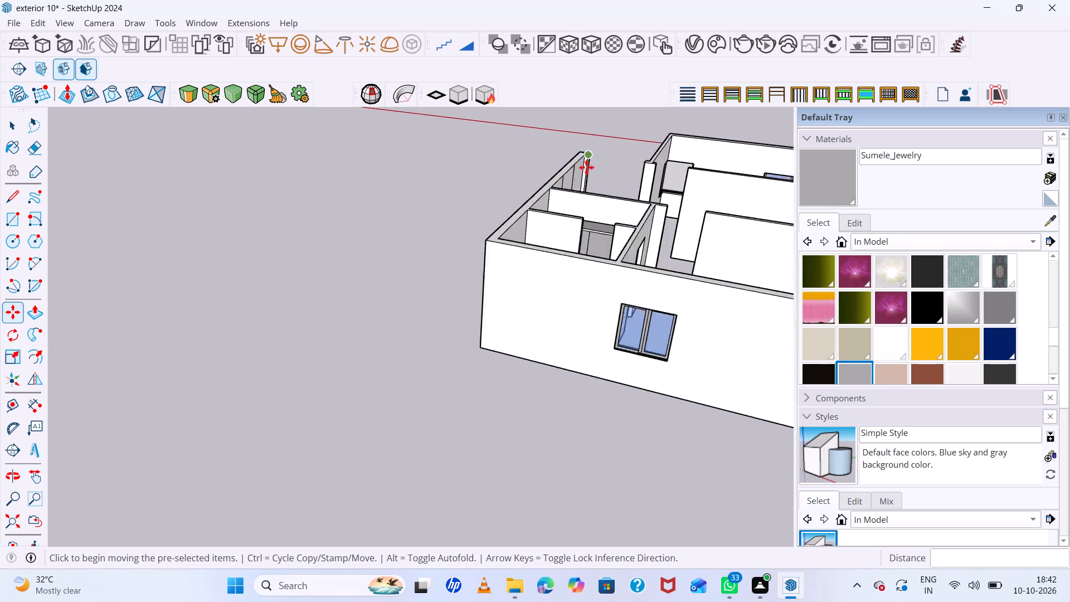
scroll(586, 167, up, 8)
middle_drag(580, 196, 510, 347)
scroll(518, 266, down, 8)
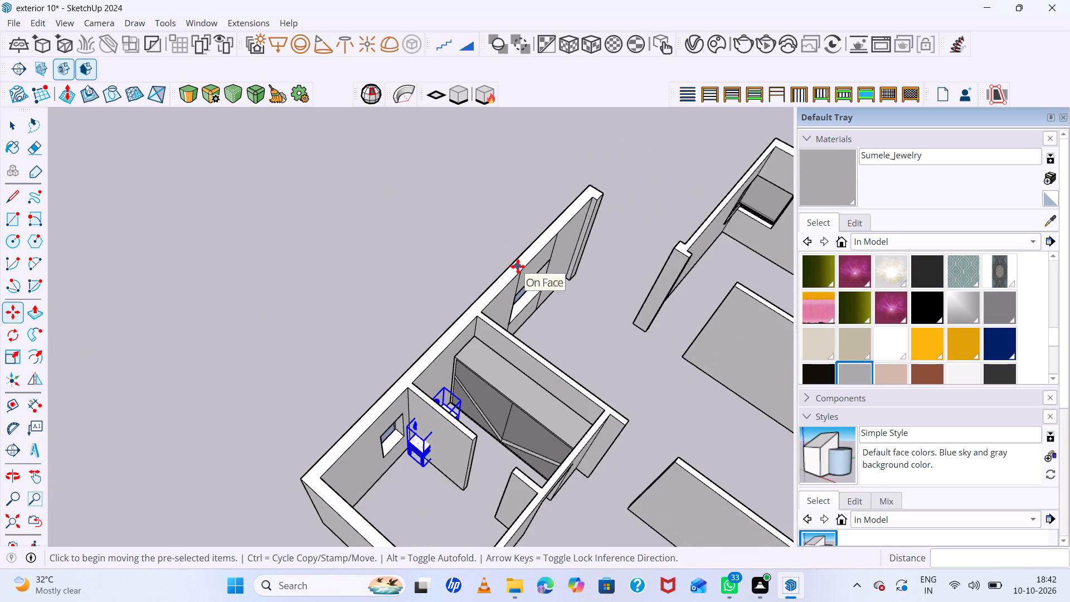
scroll(518, 276, down, 6)
middle_drag(497, 333, 456, 344)
scroll(461, 371, up, 18)
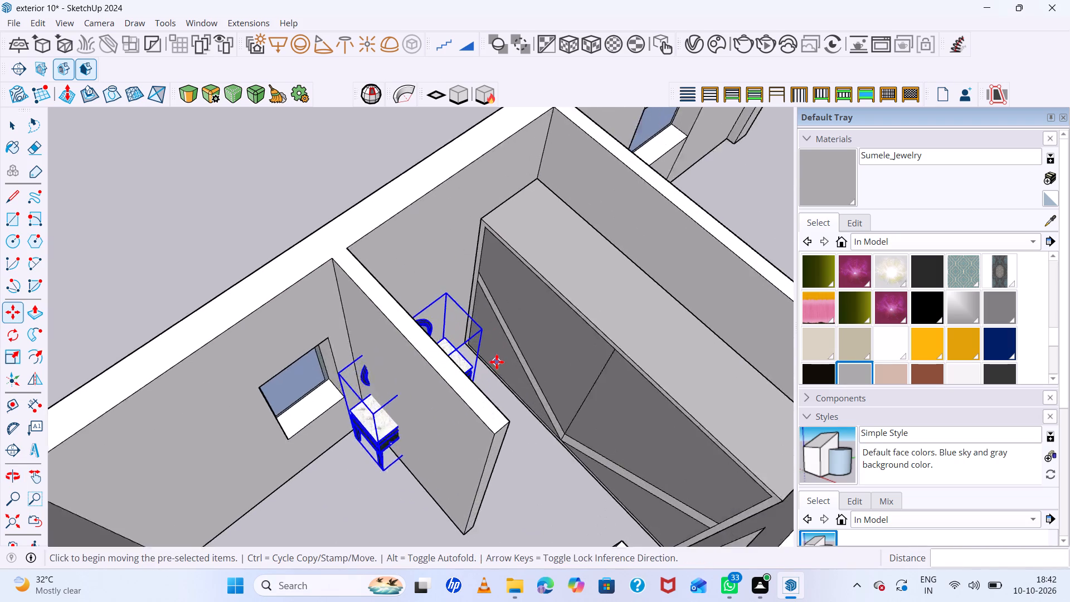
scroll(496, 362, up, 1)
middle_drag(482, 362, 446, 372)
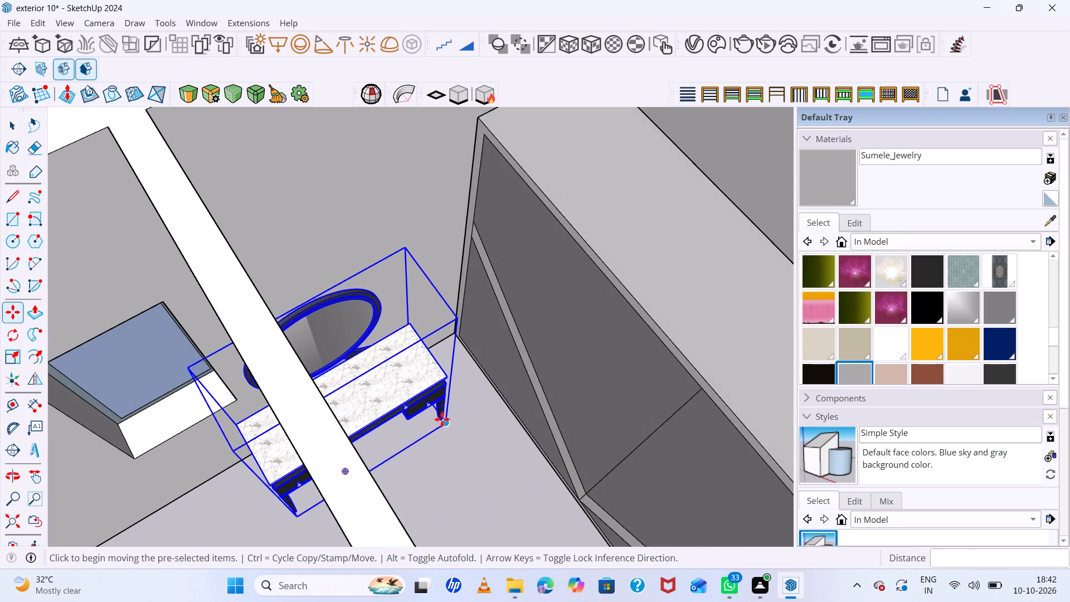
click(442, 419)
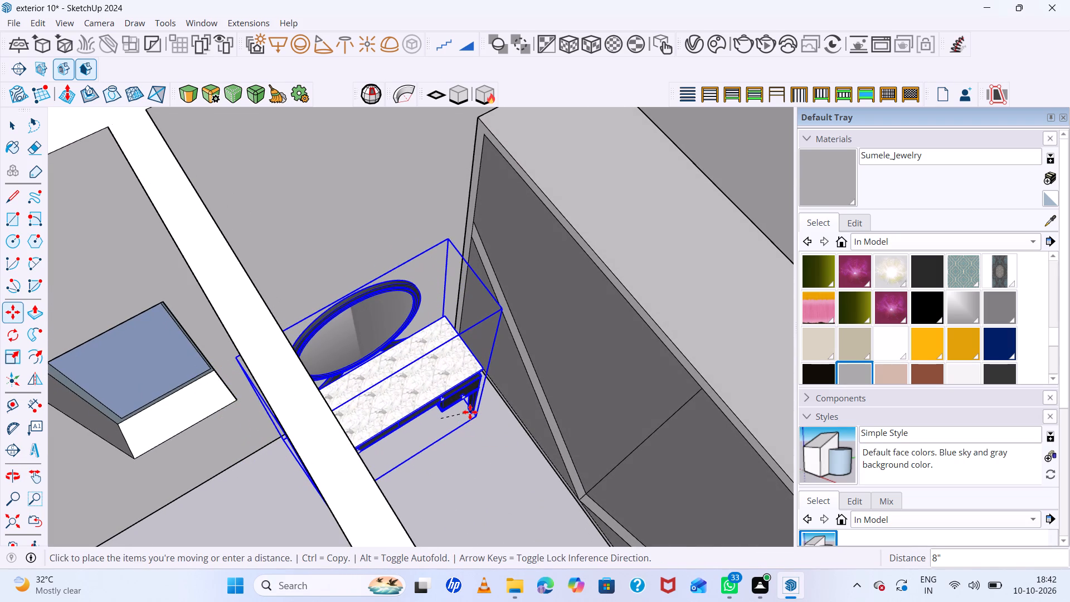
key(Right)
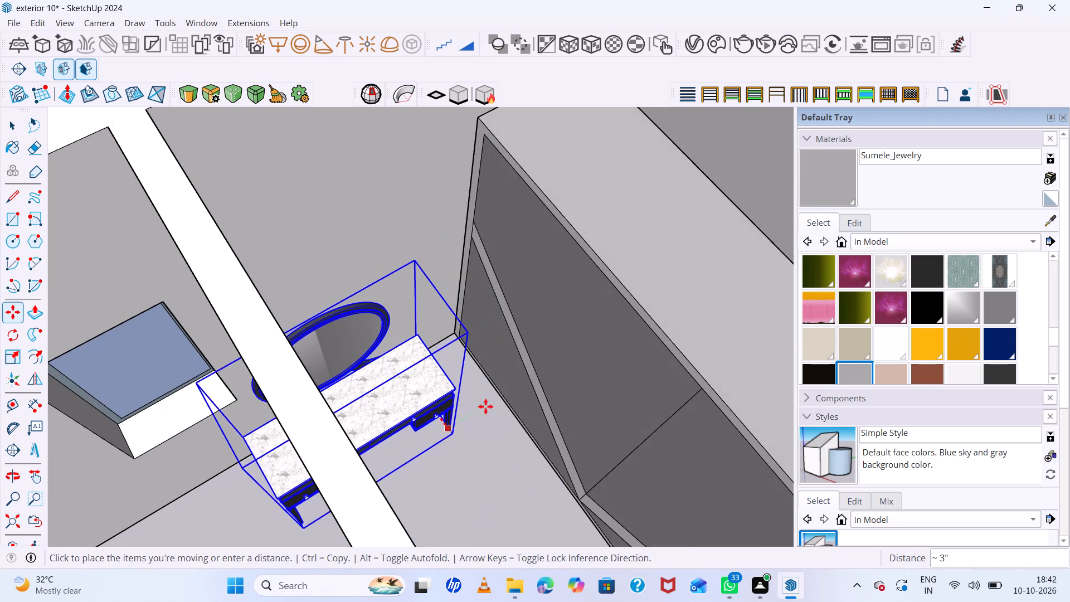
key(Left)
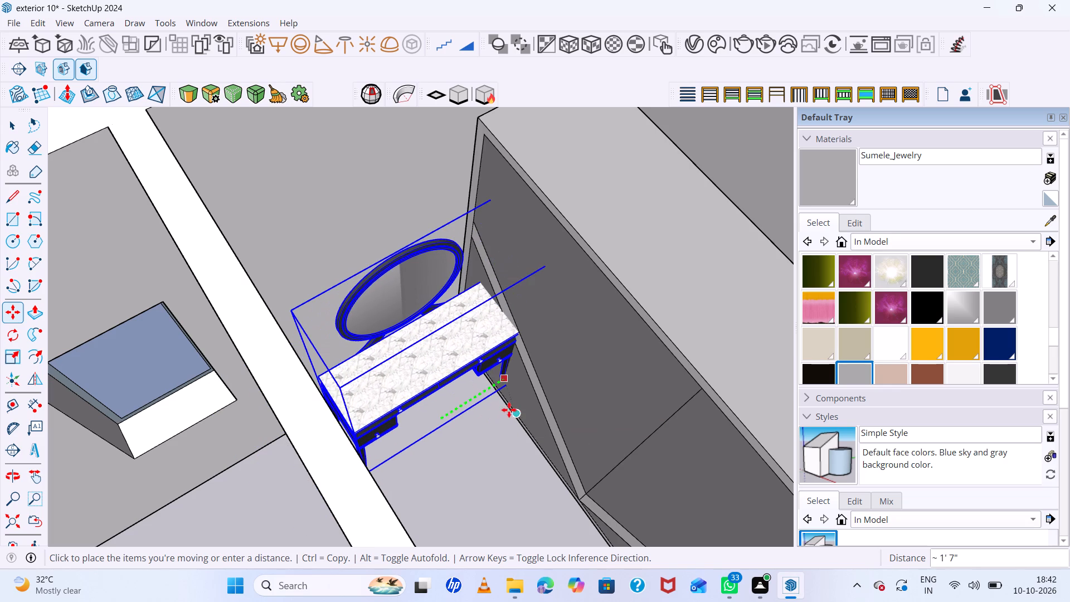
click(501, 412)
Nudge the dressing table slightly closer to the wardrobe and clear the selection.
scroll(509, 411, up, 1)
middle_drag(509, 411, 399, 386)
click(466, 412)
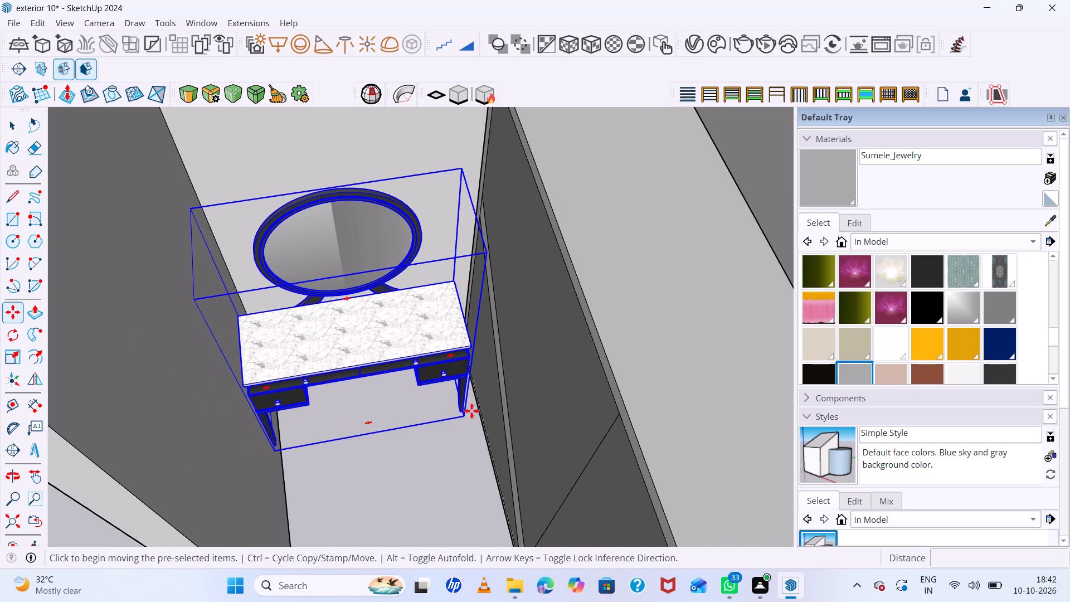
click(477, 410)
scroll(443, 360, down, 14)
middle_drag(443, 361, 453, 296)
scroll(443, 361, up, 1)
key(space)
click(409, 184)
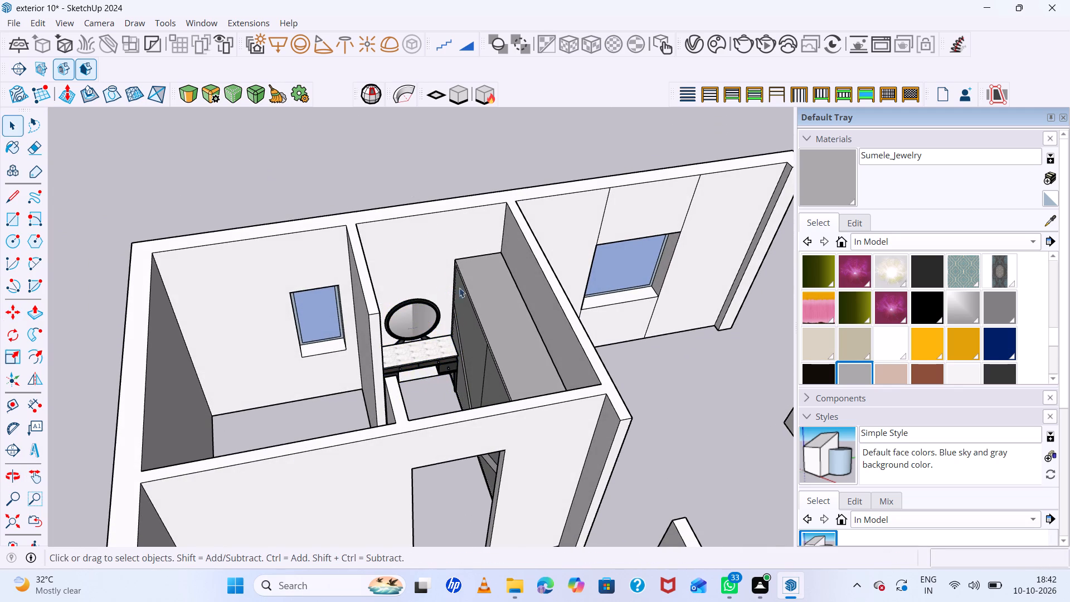
Examine the dressing table's fit beside the wardrobe and check the wall model against the floor plans.
scroll(449, 334, up, 6)
scroll(449, 344, down, 20)
scroll(449, 344, down, 2)
scroll(452, 333, up, 1)
middle_drag(452, 333, 448, 416)
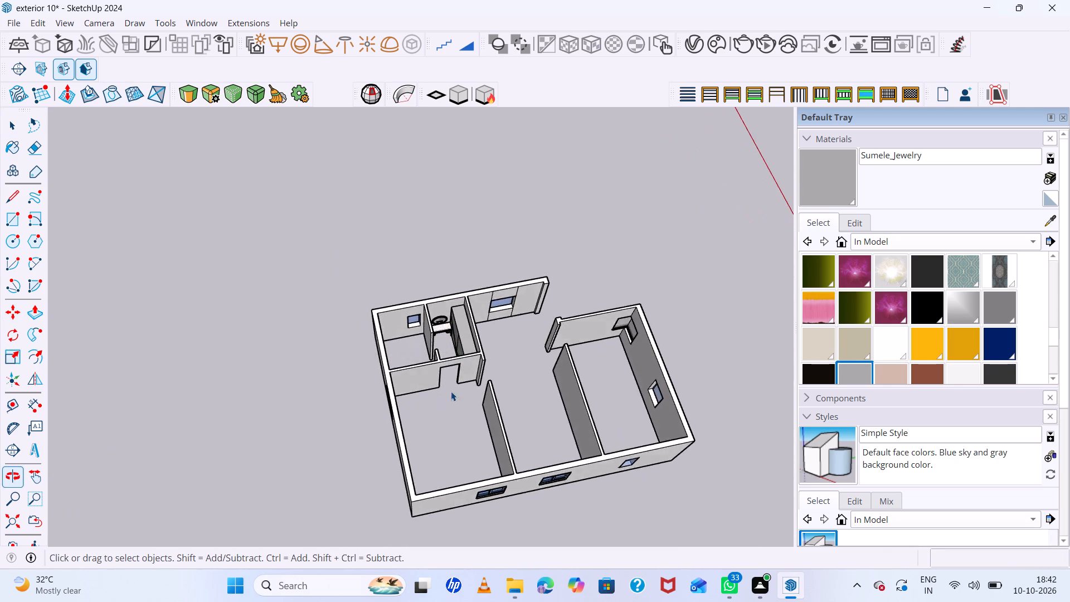
scroll(448, 326, up, 20)
scroll(448, 326, up, 2)
middle_drag(449, 321, 449, 314)
scroll(459, 290, down, 10)
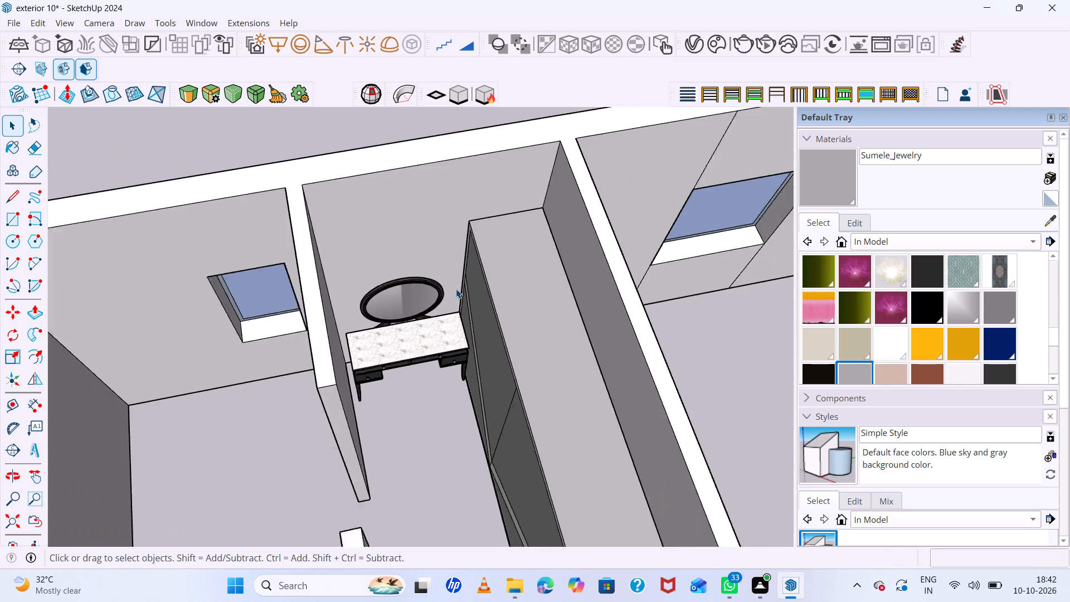
scroll(456, 289, down, 16)
middle_drag(470, 340, 445, 280)
scroll(419, 284, up, 7)
scroll(414, 289, down, 20)
scroll(414, 289, down, 7)
scroll(313, 261, up, 11)
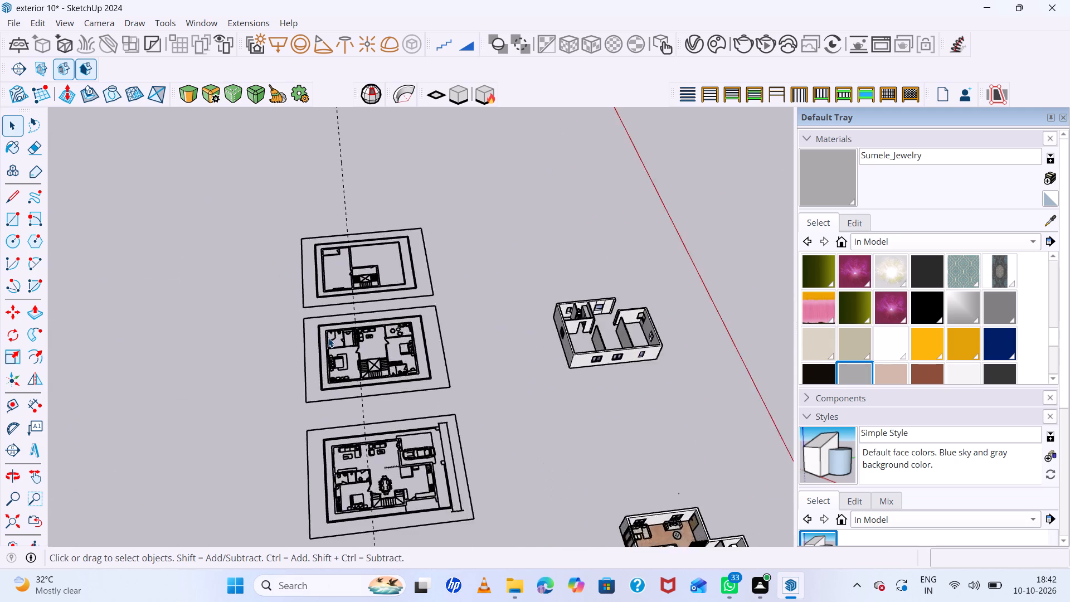
scroll(328, 338, up, 1)
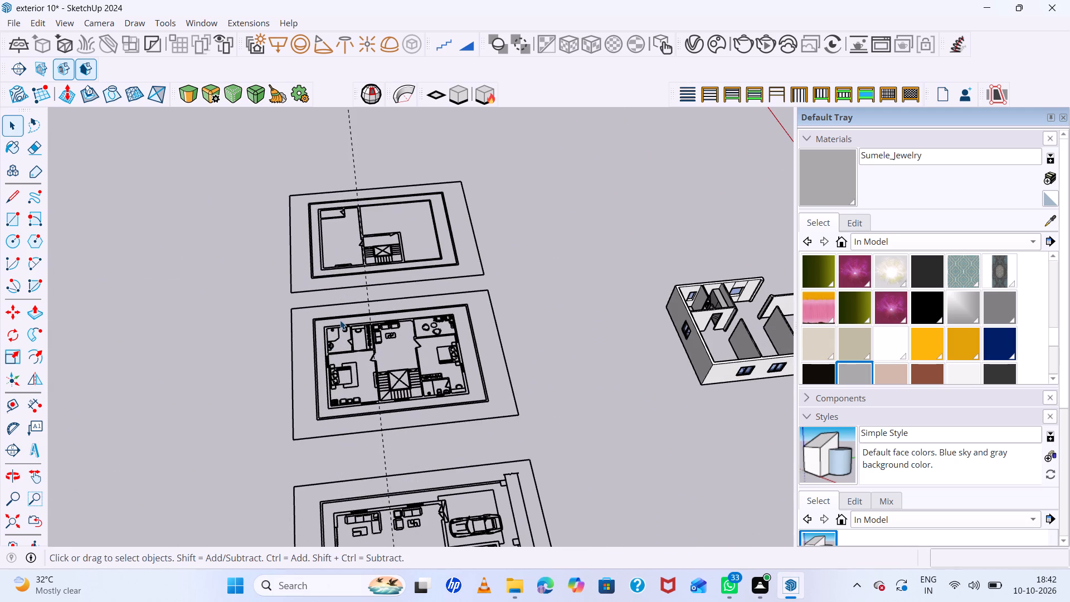
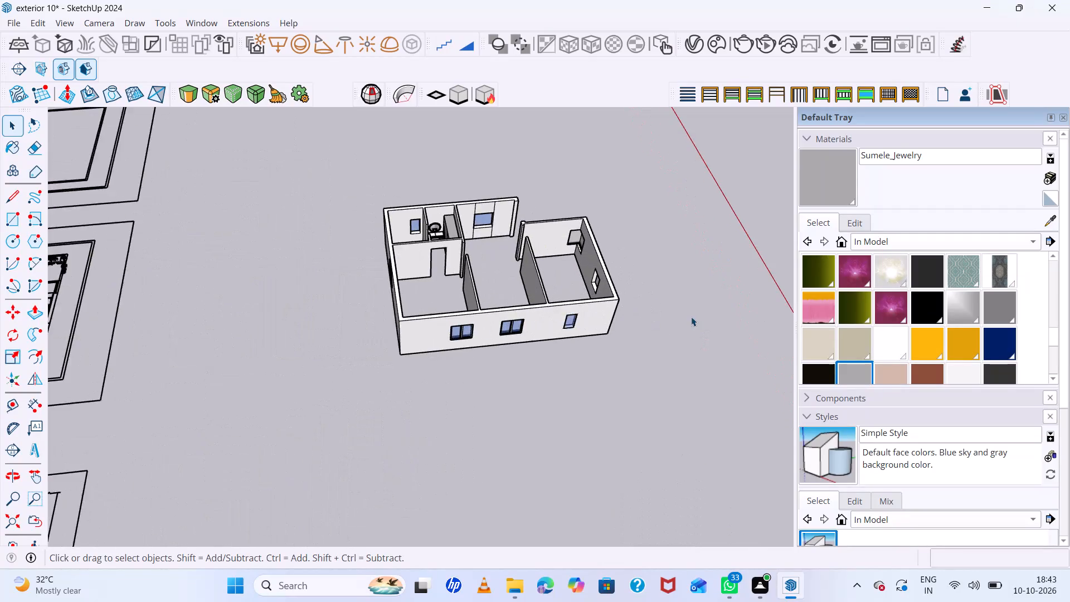
Erase the leftover vertical edges above and below the window on the wall section beside the wardrobe room.
middle_drag(691, 317, 690, 412)
scroll(461, 209, up, 6)
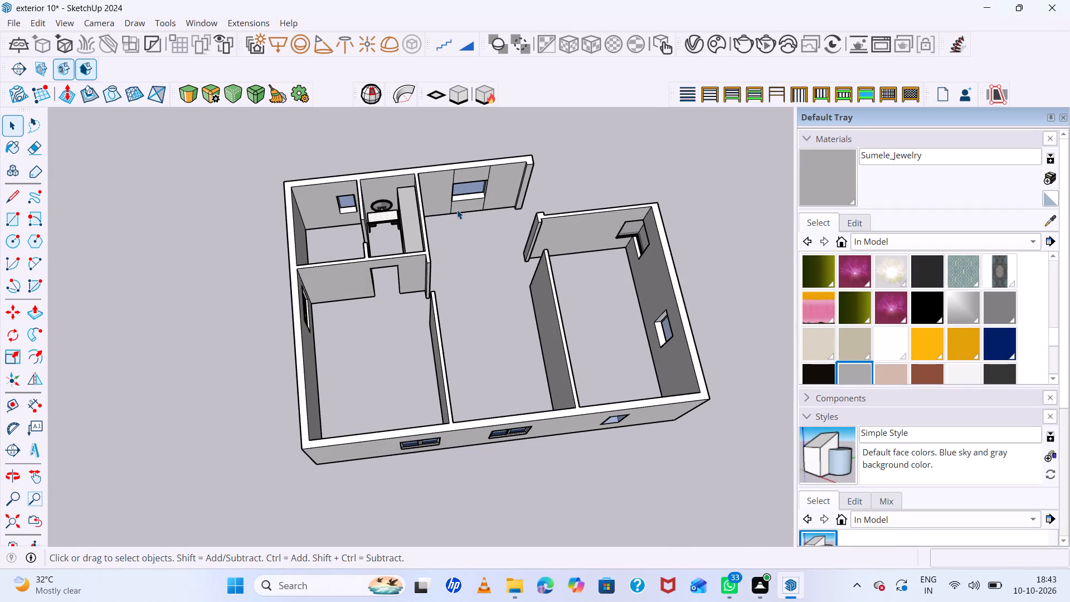
key(e)
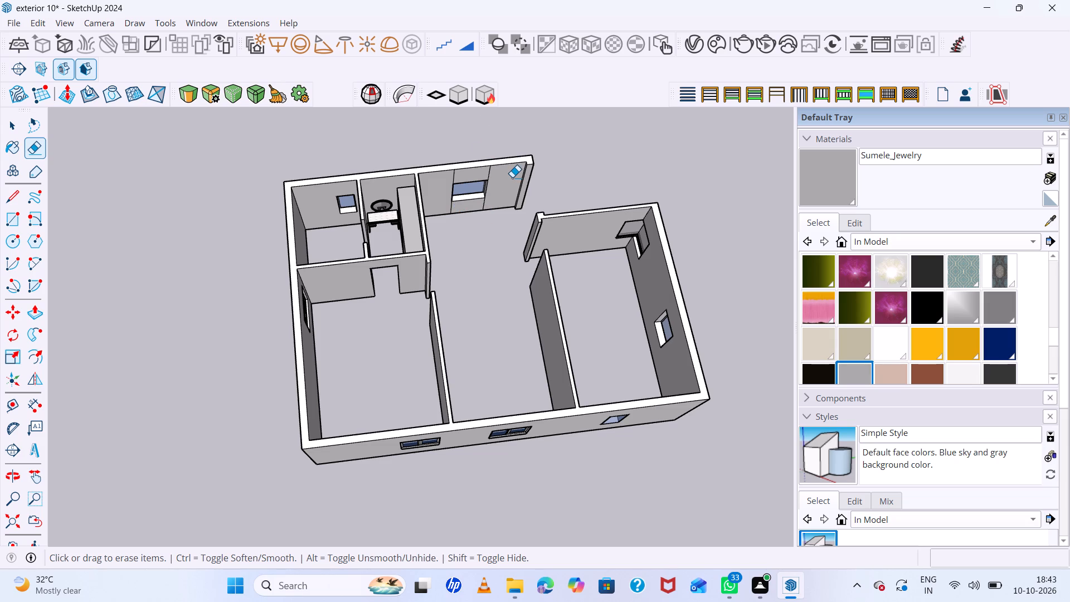
middle_drag(490, 188, 484, 139)
scroll(490, 188, up, 1)
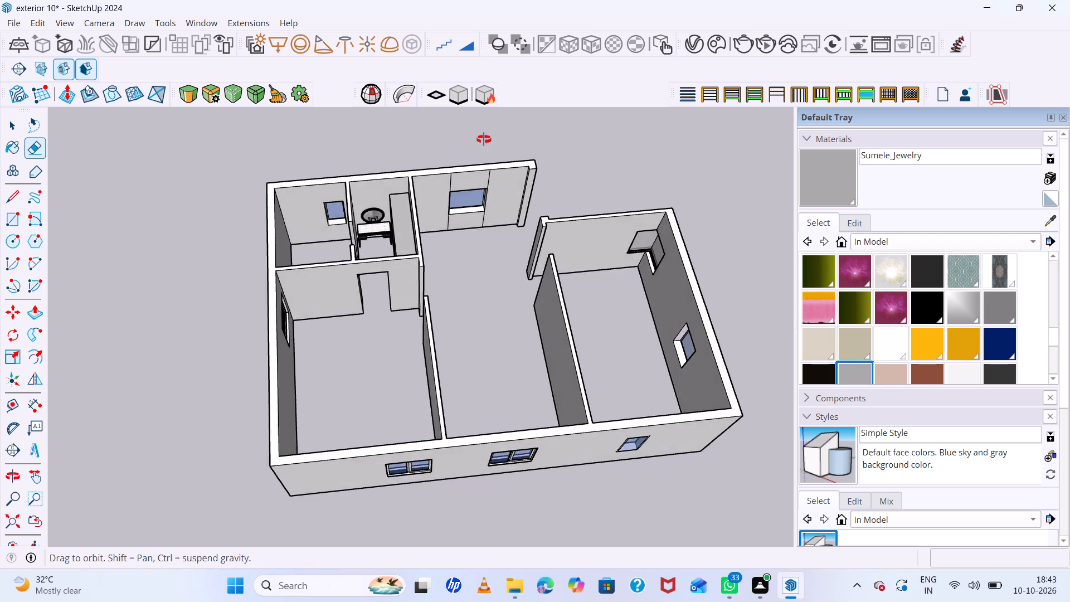
middle_drag(484, 139, 483, 90)
scroll(459, 149, up, 7)
drag(535, 224, 515, 233)
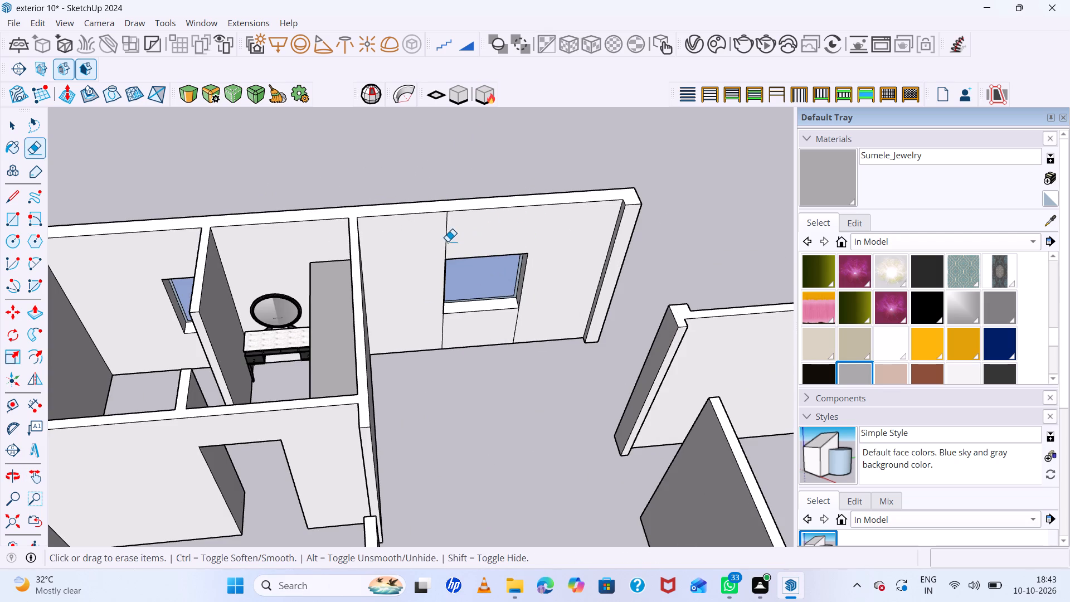
drag(448, 241, 424, 245)
drag(541, 304, 507, 331)
drag(504, 328, 426, 328)
click(424, 328)
Examine the cleaned wall and the rooms of the wall model, comparing them with the floor plans.
scroll(531, 265, down, 13)
scroll(426, 304, up, 13)
middle_drag(461, 296, 469, 348)
middle_drag(468, 344, 466, 337)
middle_click(464, 332)
middle_click(460, 325)
middle_click(458, 318)
middle_click(456, 309)
scroll(424, 230, down, 8)
scroll(478, 244, up, 1)
middle_drag(487, 249, 576, 254)
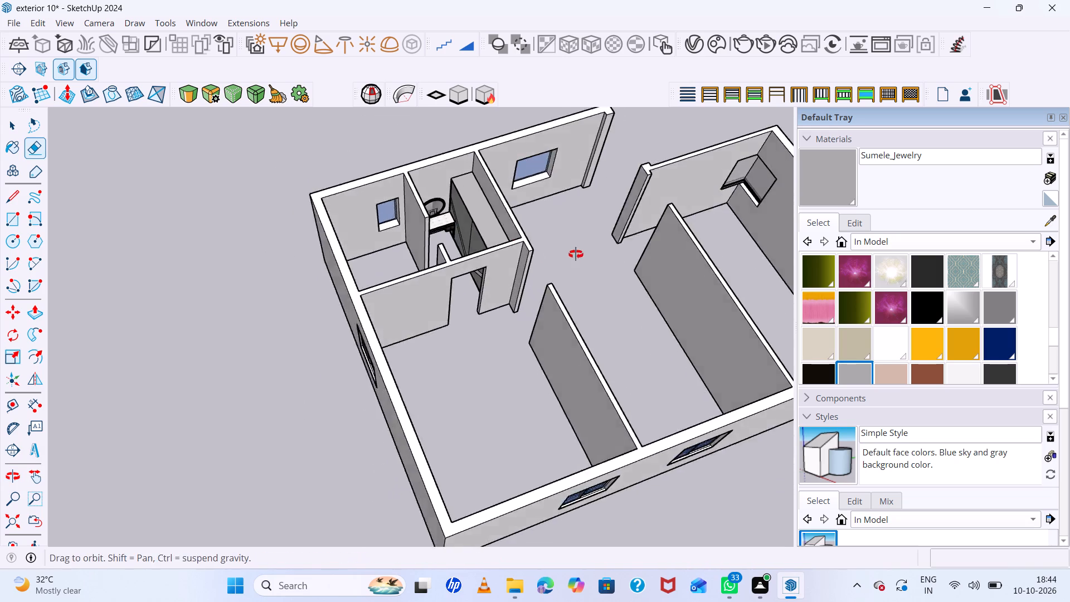
middle_drag(576, 254, 577, 254)
scroll(494, 239, up, 15)
scroll(647, 225, down, 4)
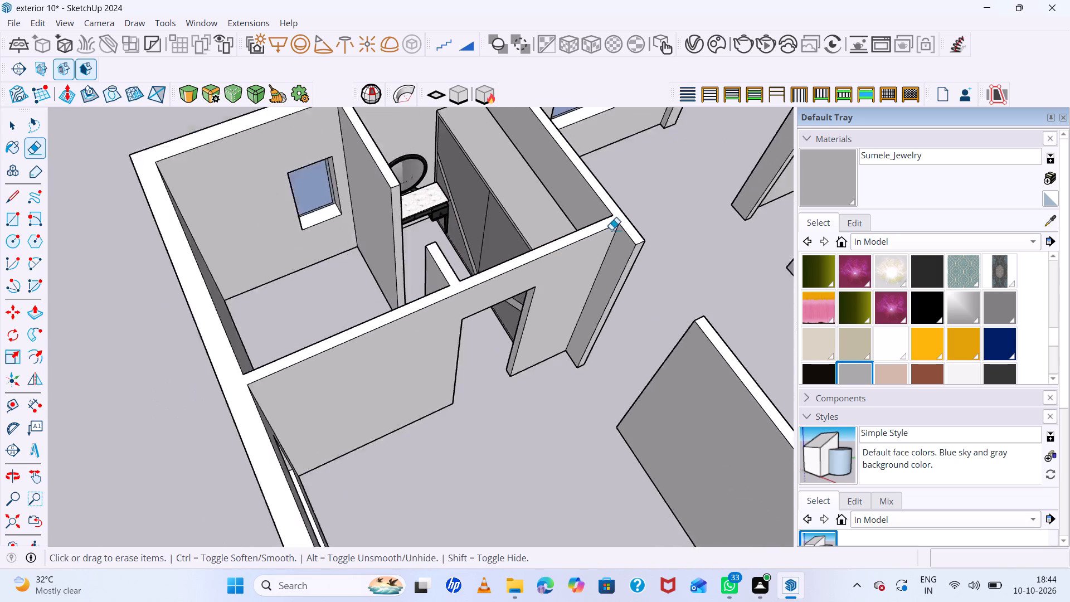
scroll(611, 230, down, 20)
scroll(611, 230, down, 14)
scroll(402, 255, down, 5)
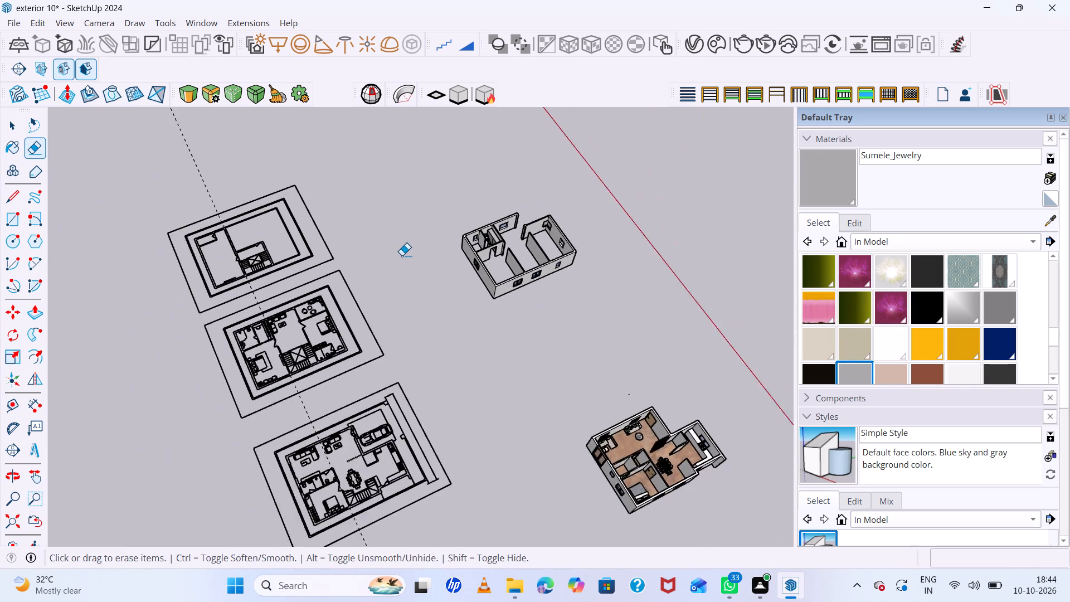
scroll(402, 255, down, 3)
scroll(386, 261, up, 8)
scroll(283, 288, up, 6)
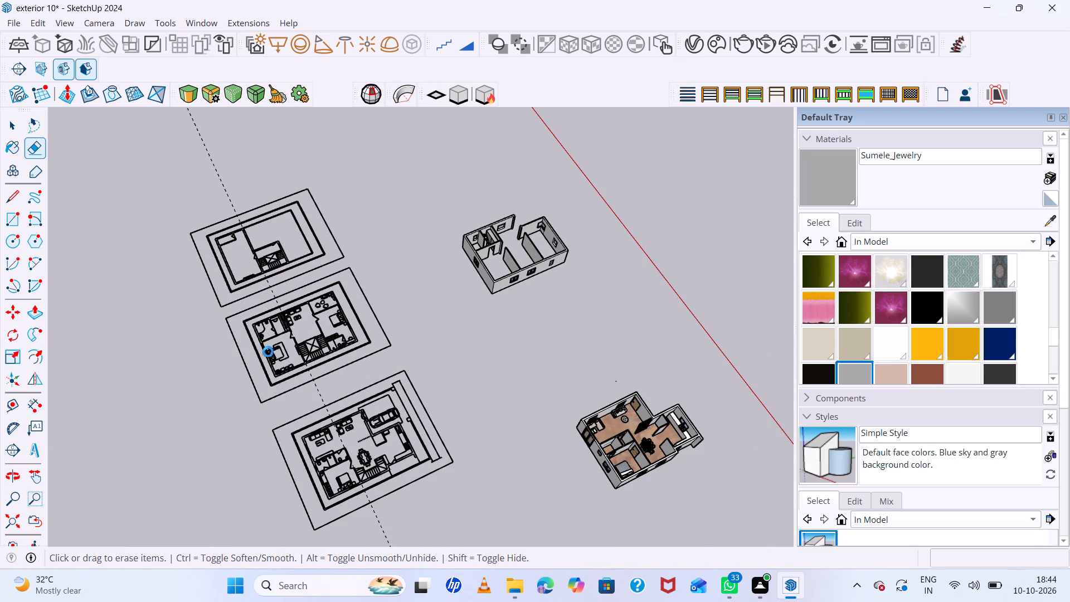
scroll(268, 352, up, 12)
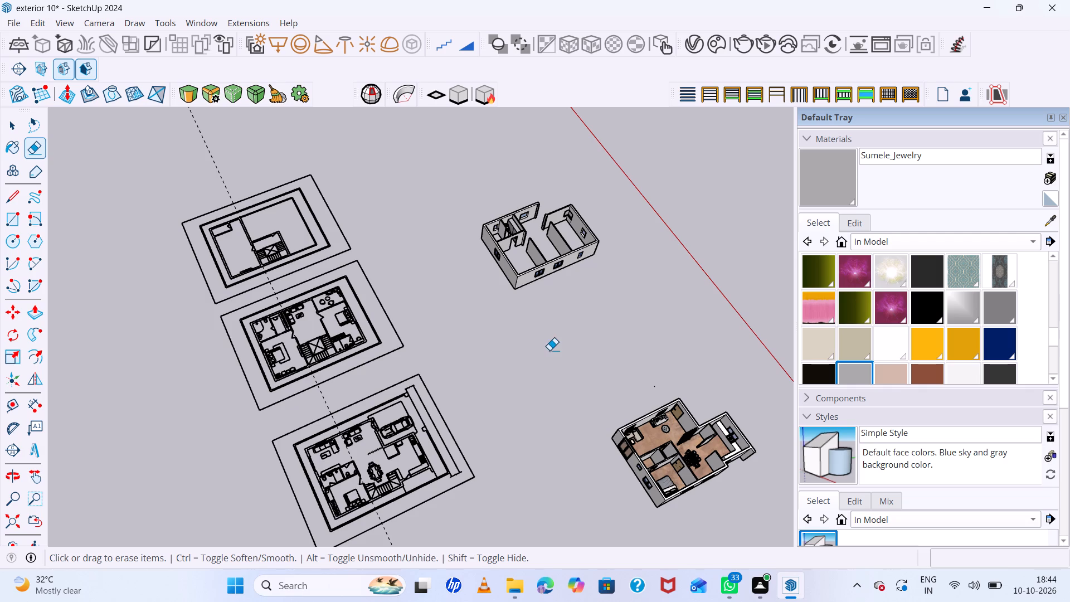
scroll(549, 350, down, 5)
scroll(567, 253, up, 19)
scroll(548, 242, up, 5)
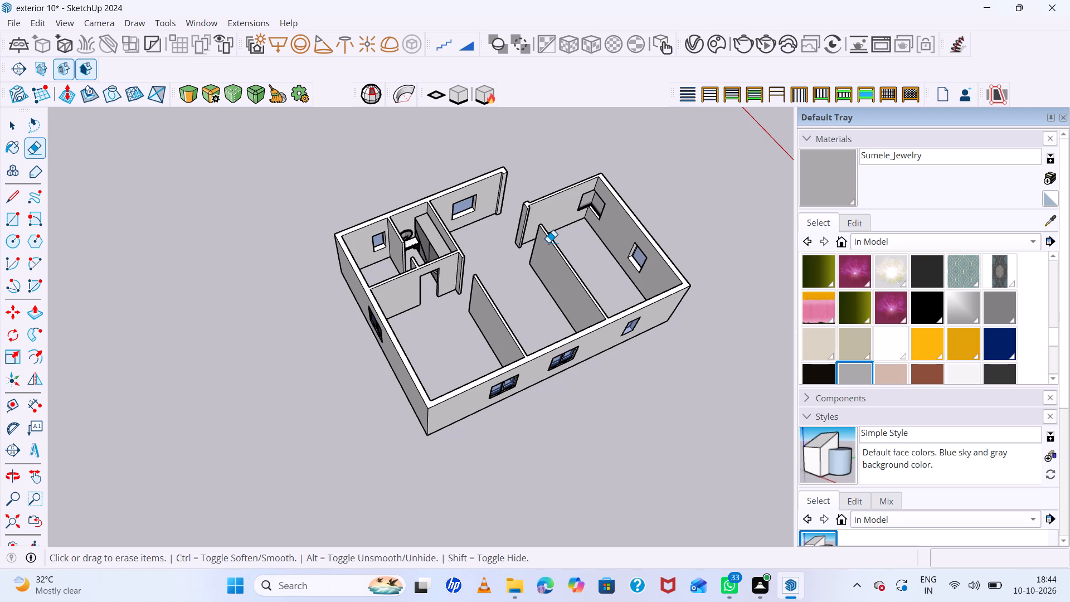
scroll(328, 261, up, 1)
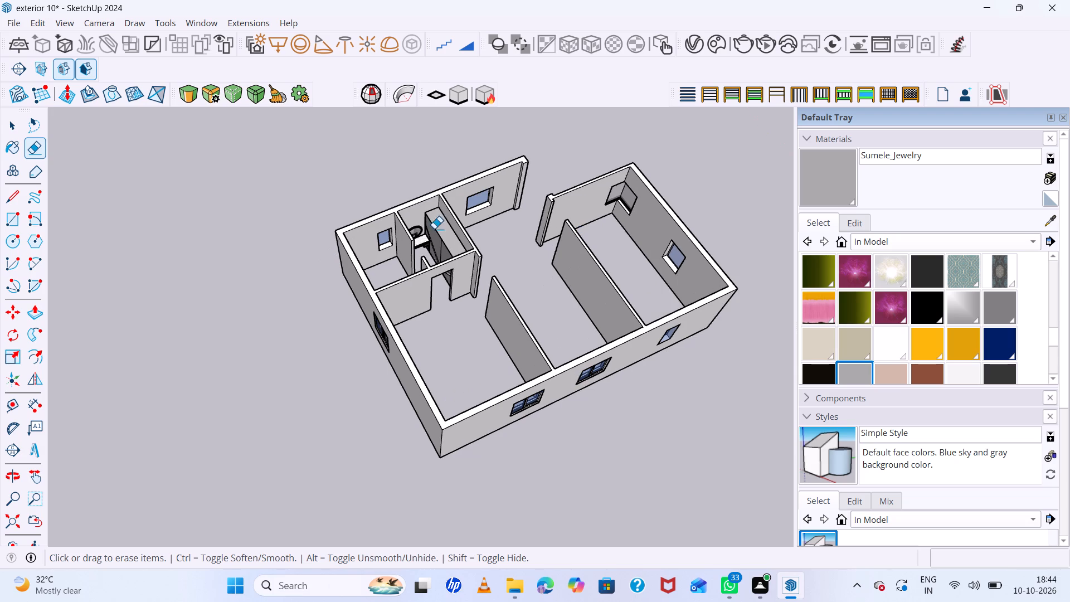
Examine the bathroom layout beside the wardrobe room on the middle floor plan for fixtures to add.
scroll(456, 226, down, 14)
scroll(89, 372, up, 6)
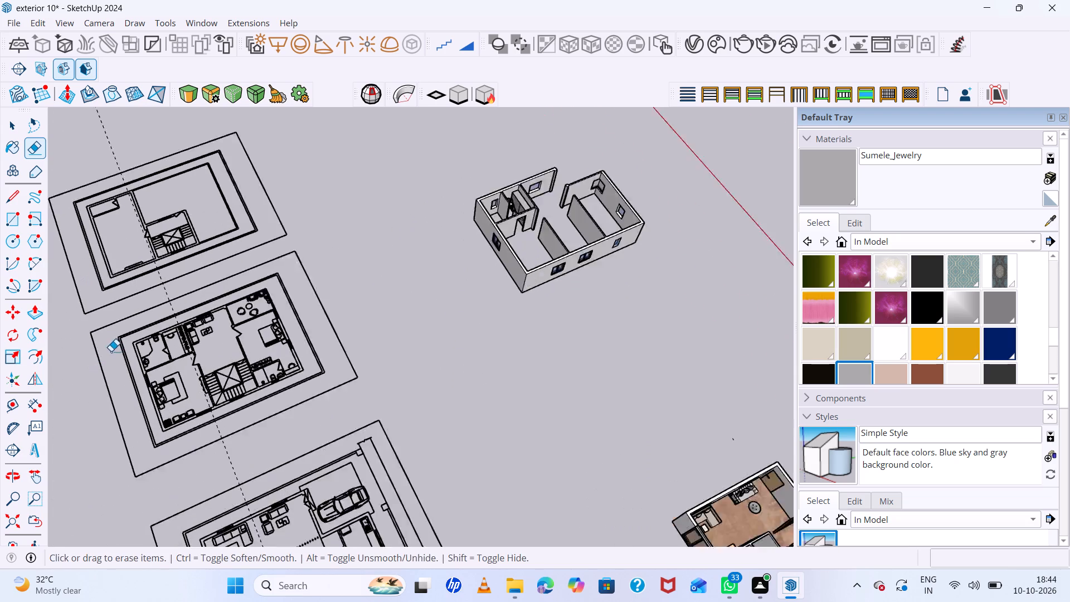
scroll(111, 351, up, 14)
scroll(160, 357, up, 5)
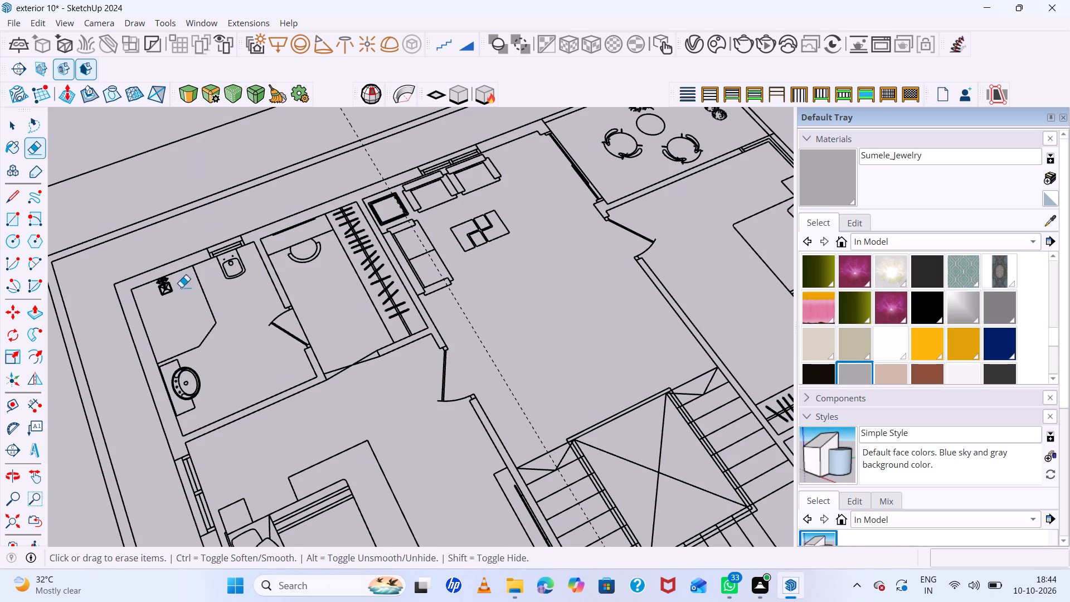
middle_drag(214, 347, 210, 360)
scroll(206, 351, up, 3)
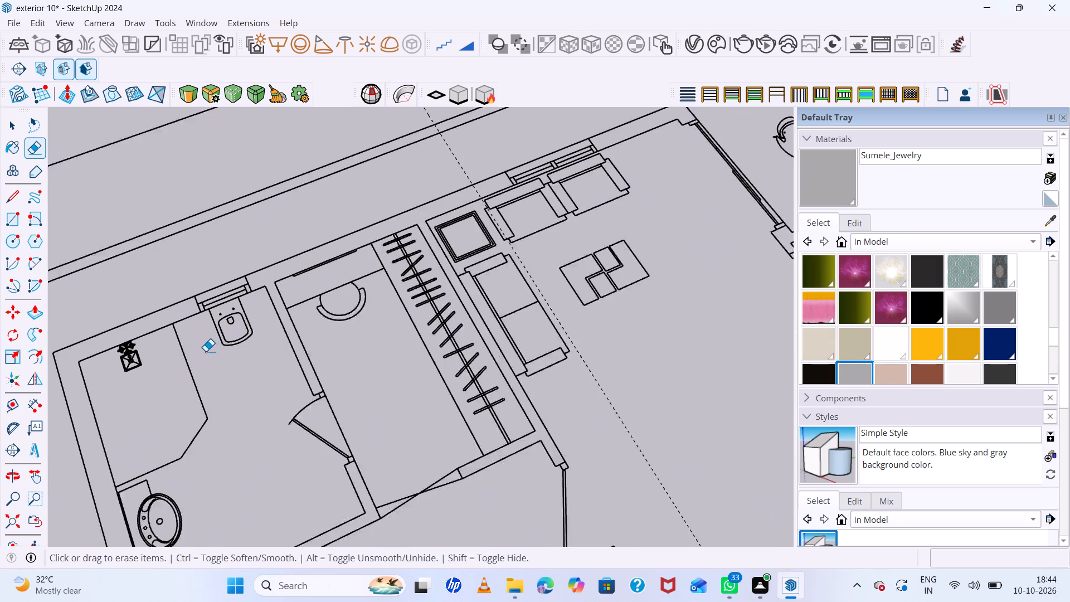
scroll(206, 351, up, 2)
scroll(206, 351, down, 6)
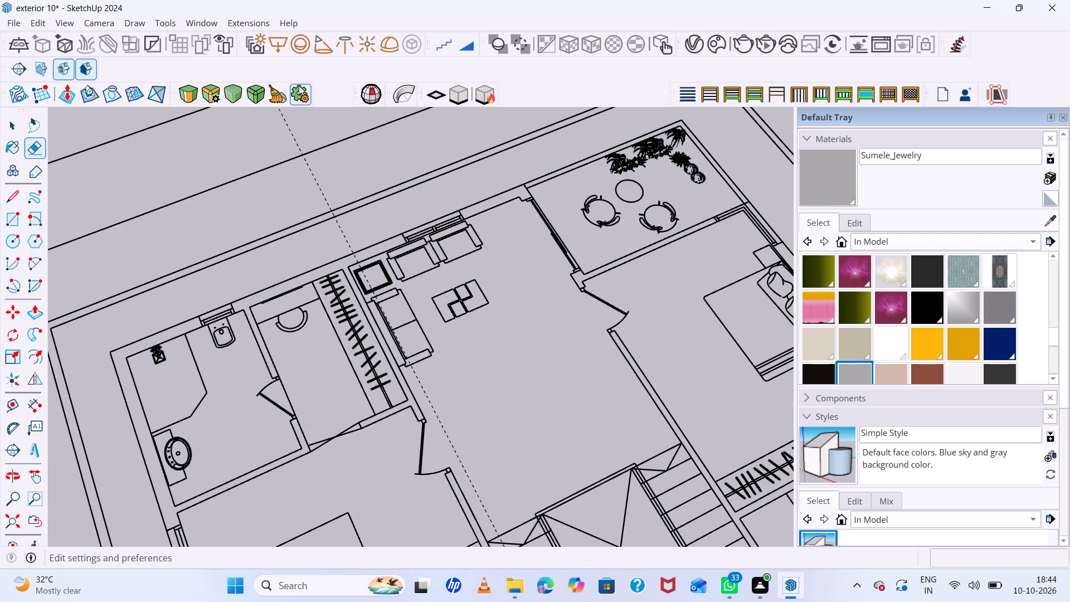
Open 3D Warehouse and search for "bathdamp".
click(215, 25)
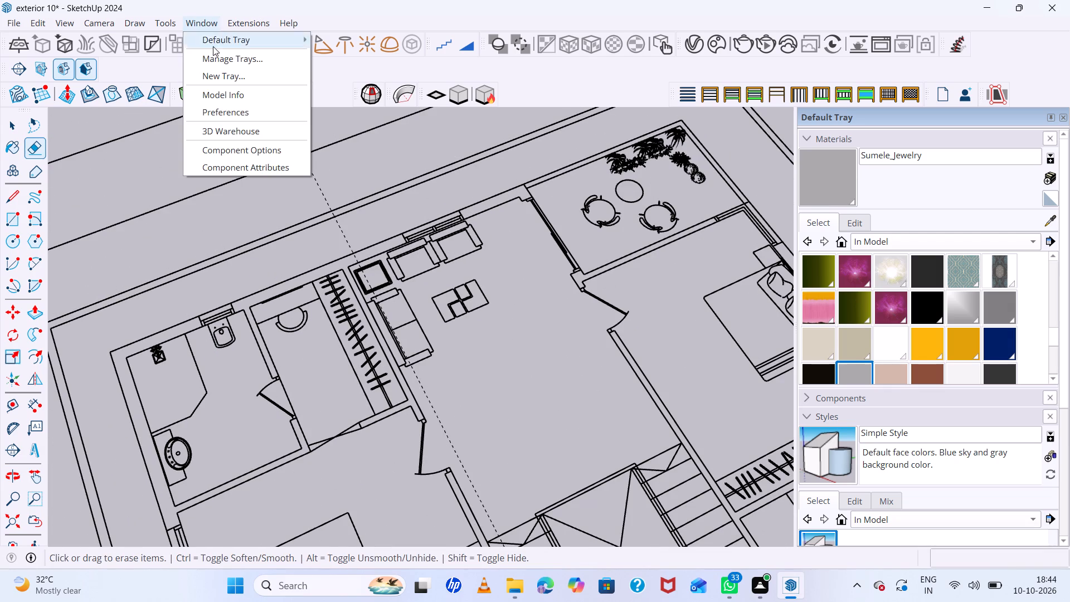
click(232, 126)
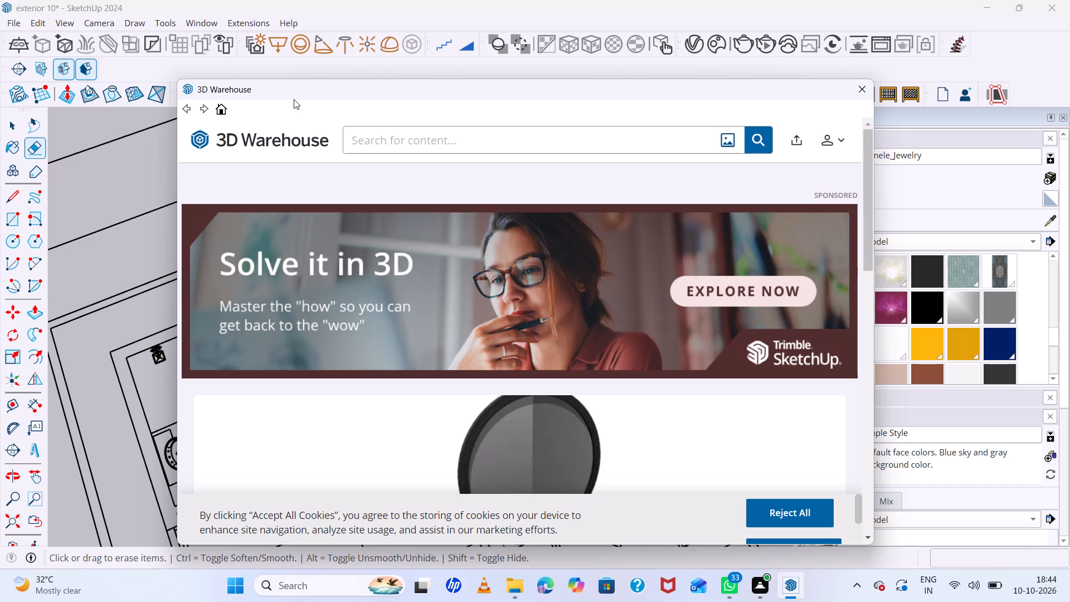
click(395, 137)
text(bath)
text(dam)
key(p)
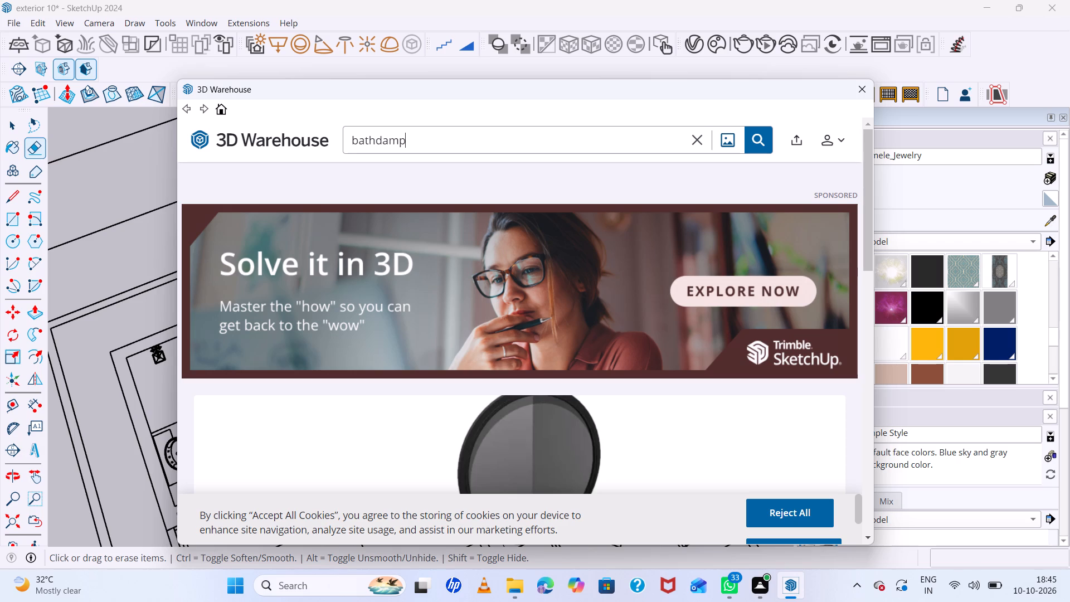
key(Return)
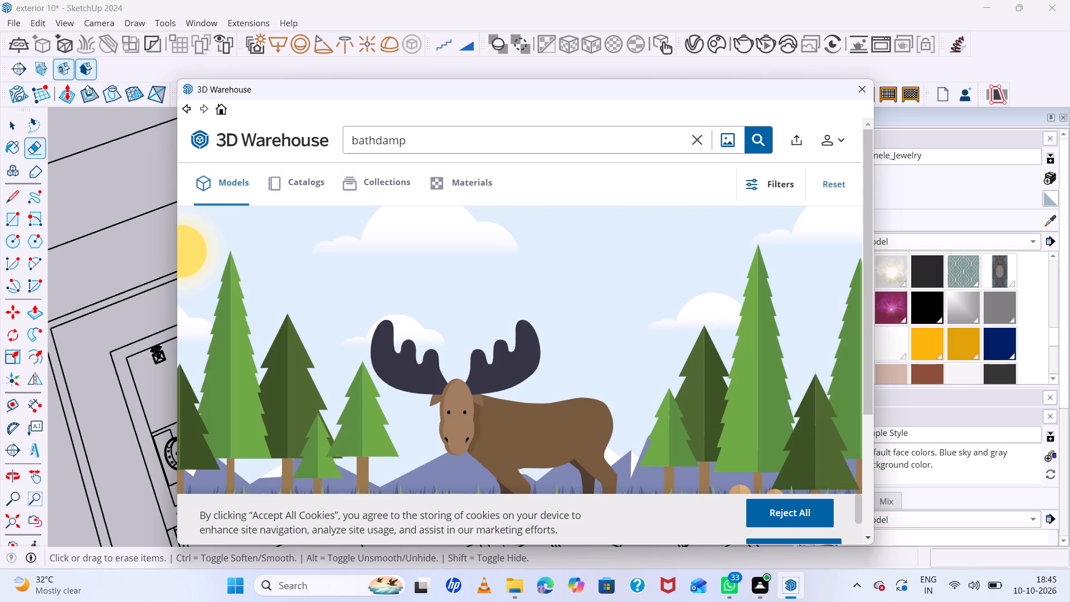
Replace the 3D Warehouse search term with "shower area" and run the search.
key(BackSpace)
key(BackSpace)
key(BackSpace)
key(BackSpace)
key(BackSpace)
key(BackSpace)
key(BackSpace)
key(BackSpace)
key(BackSpace)
key(BackSpace)
key(BackSpace)
key(BackSpace)
key(BackSpace)
key(BackSpace)
key(BackSpace)
key(BackSpace)
key(BackSpace)
key(BackSpace)
click(415, 139)
key(BackSpace)
key(BackSpace)
key(BackSpace)
key(BackSpace)
key(BackSpace)
key(BackSpace)
key(BackSpace)
key(BackSpace)
key(BackSpace)
key(BackSpace)
key(BackSpace)
key(BackSpace)
key(BackSpace)
key(BackSpace)
key(BackSpace)
key(BackSpace)
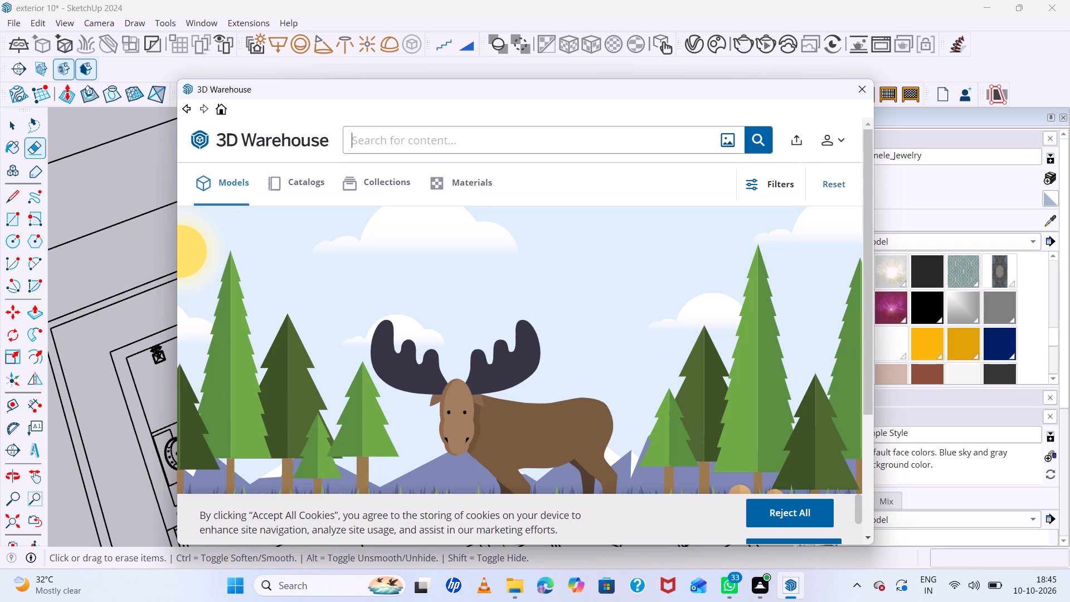
text(shower a)
text(res)
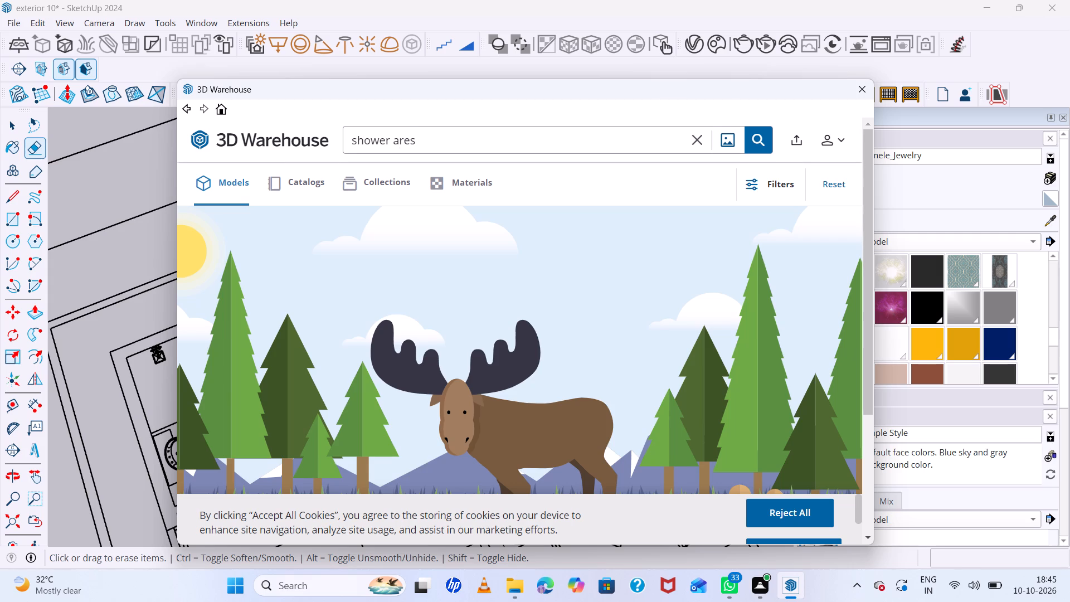
key(BackSpace)
key(a)
key(Return)
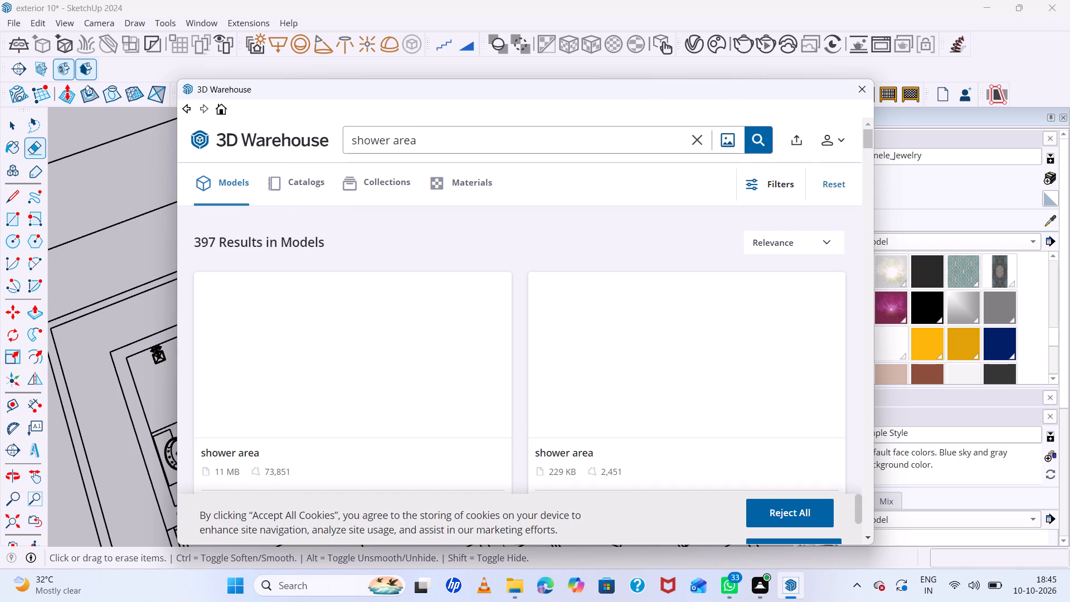
Browse the shower area models and open the details page of one suitable for the bathroom.
scroll(368, 382, down, 3)
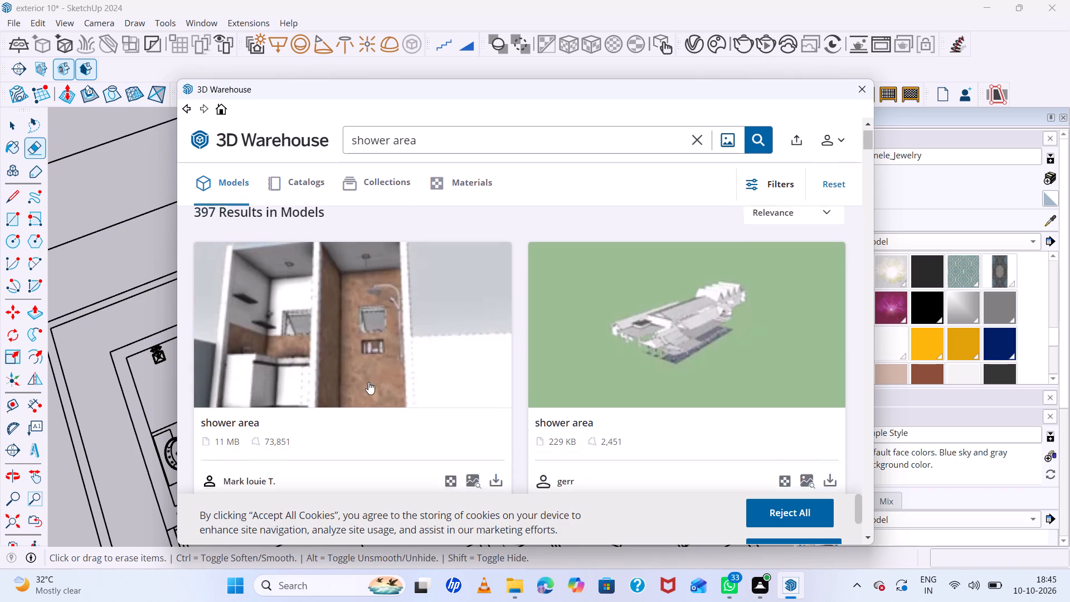
scroll(368, 382, down, 8)
scroll(377, 380, up, 5)
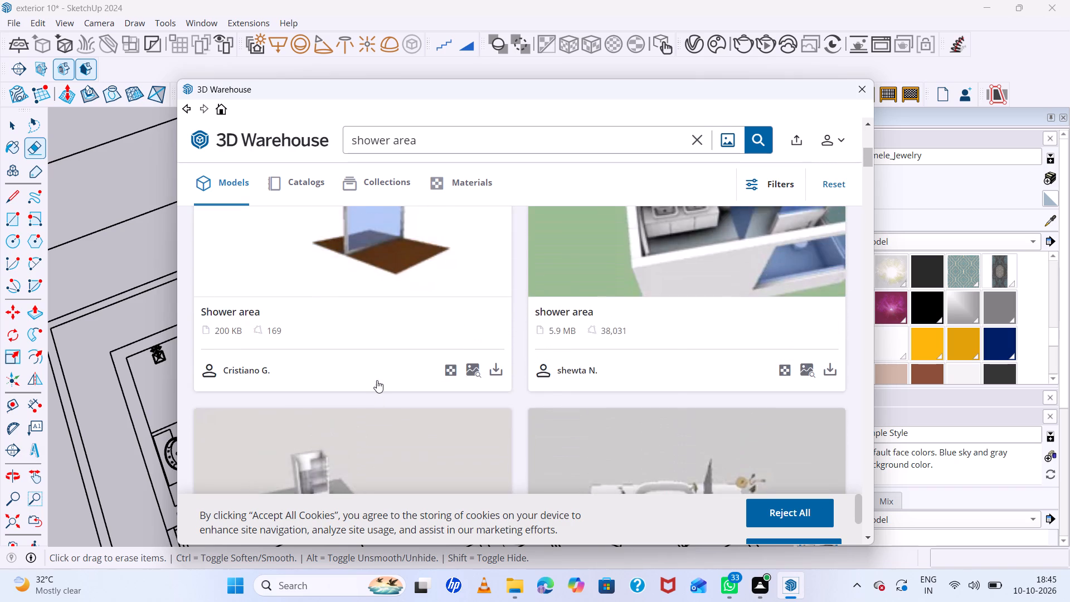
scroll(377, 380, down, 6)
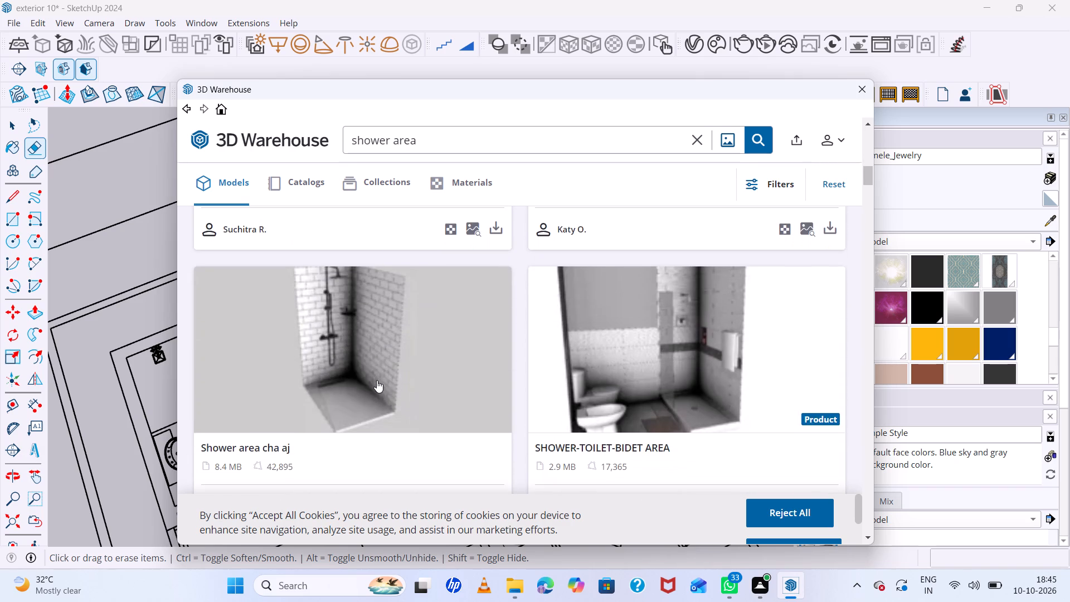
scroll(377, 380, down, 10)
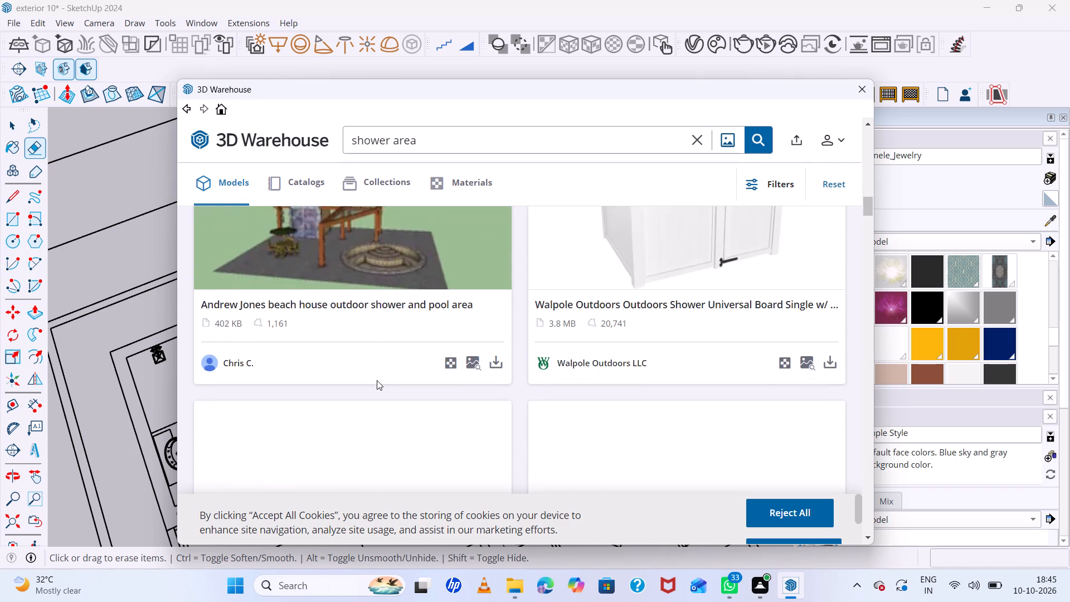
scroll(377, 380, down, 11)
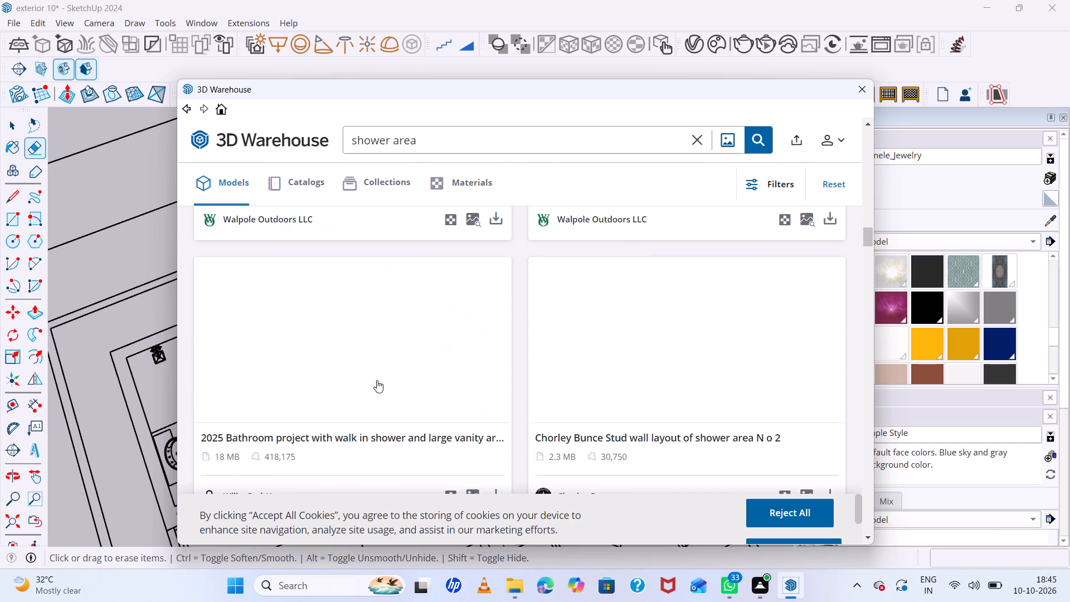
scroll(377, 380, down, 6)
scroll(377, 380, up, 5)
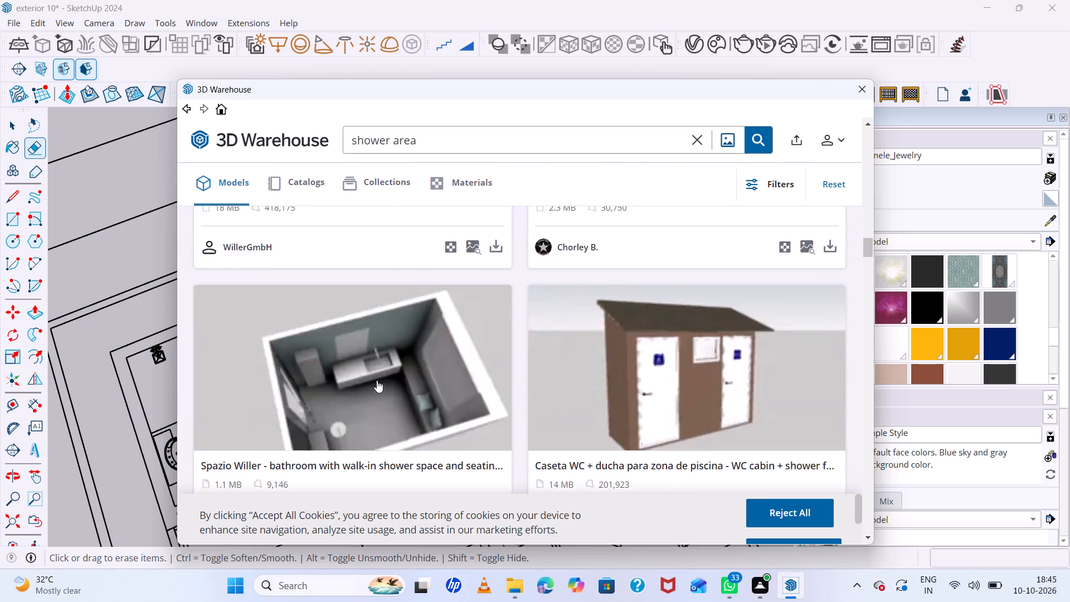
scroll(377, 380, up, 18)
scroll(377, 380, up, 7)
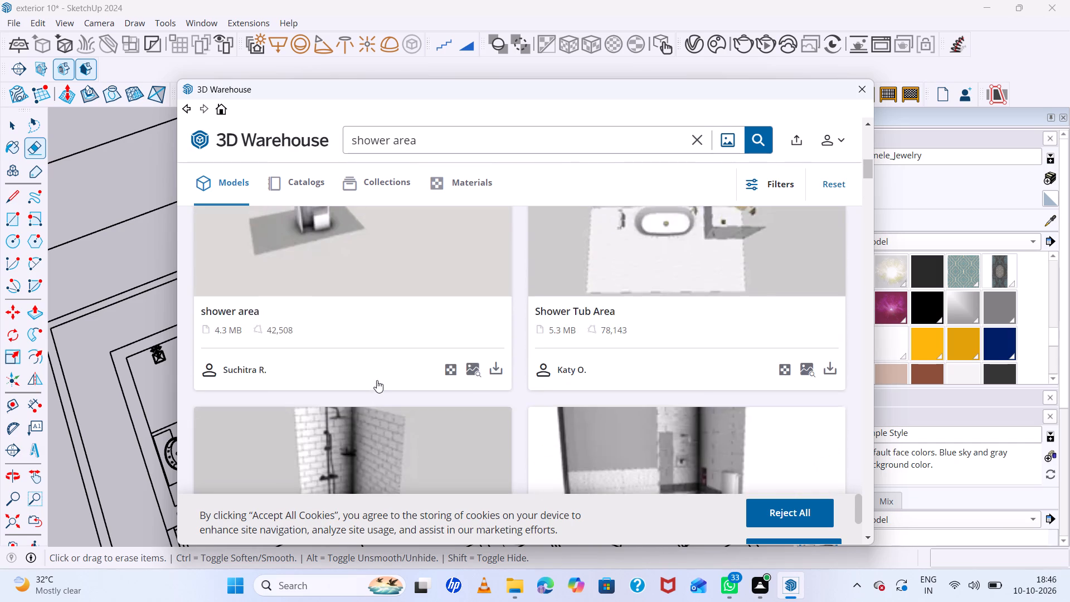
scroll(377, 380, up, 2)
scroll(377, 380, down, 3)
click(366, 411)
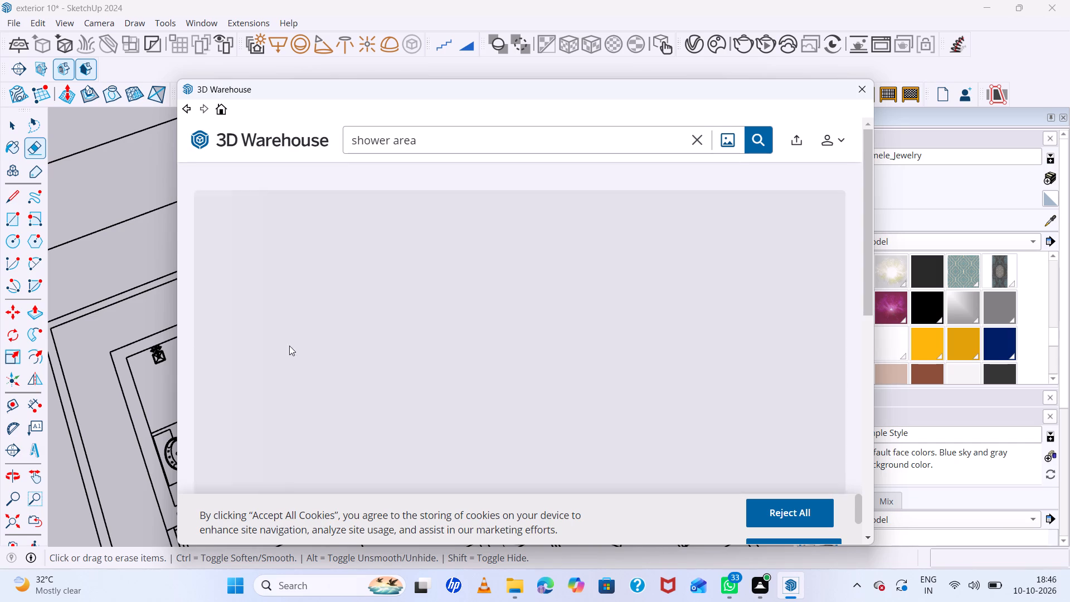
Download the shower model "Shower area cha aj" from 3D Warehouse directly into the current model.
scroll(429, 339, down, 6)
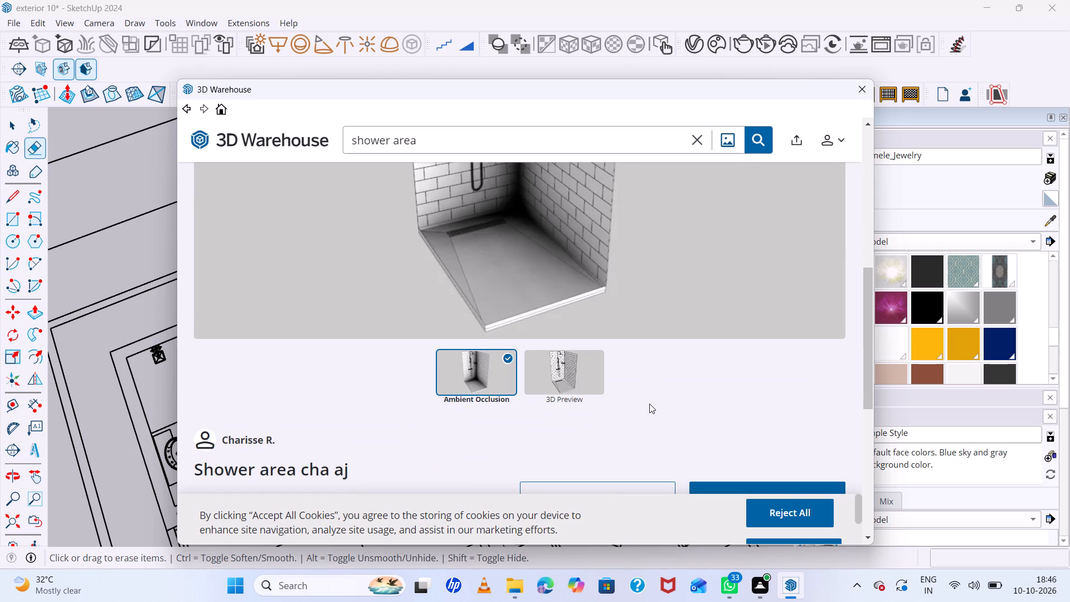
scroll(676, 421, down, 1)
click(709, 430)
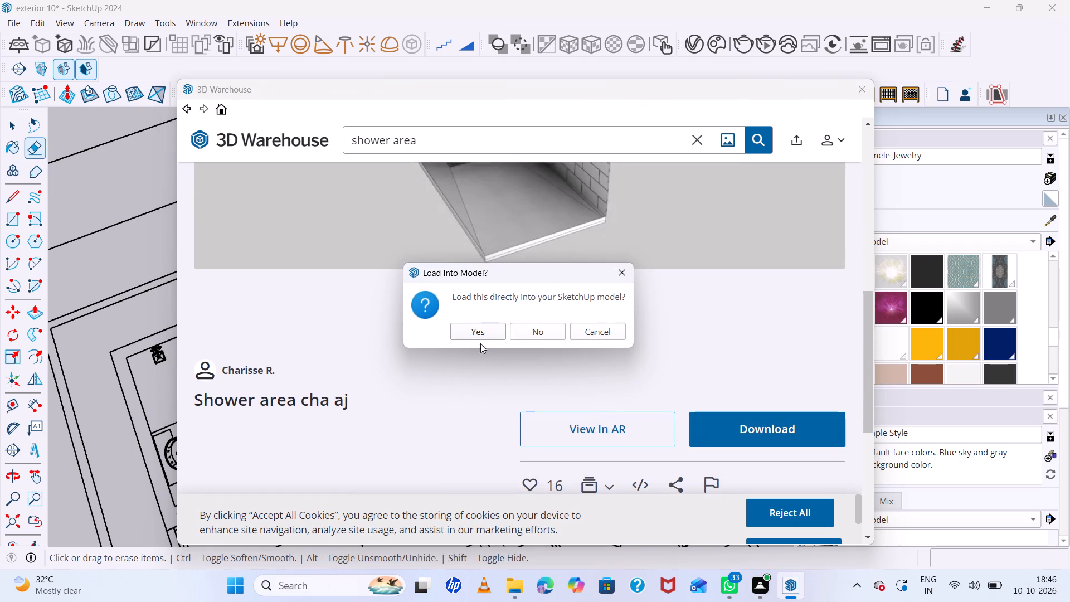
click(490, 332)
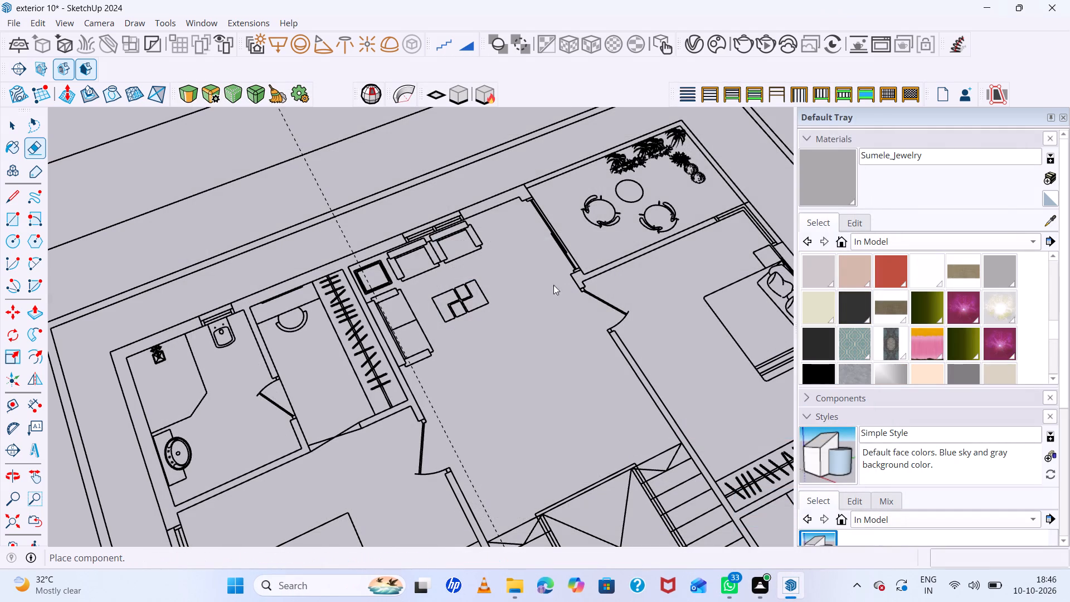
Place the shower area on the bathroom's shower outline beside the toilet, then shift it about 2" into position.
scroll(478, 320, down, 5)
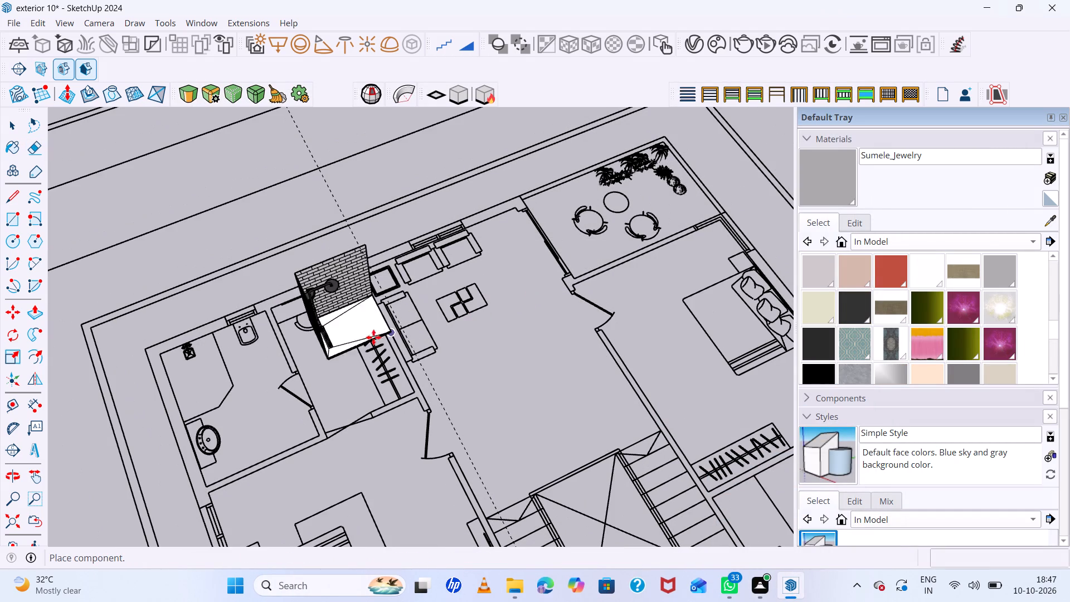
click(228, 372)
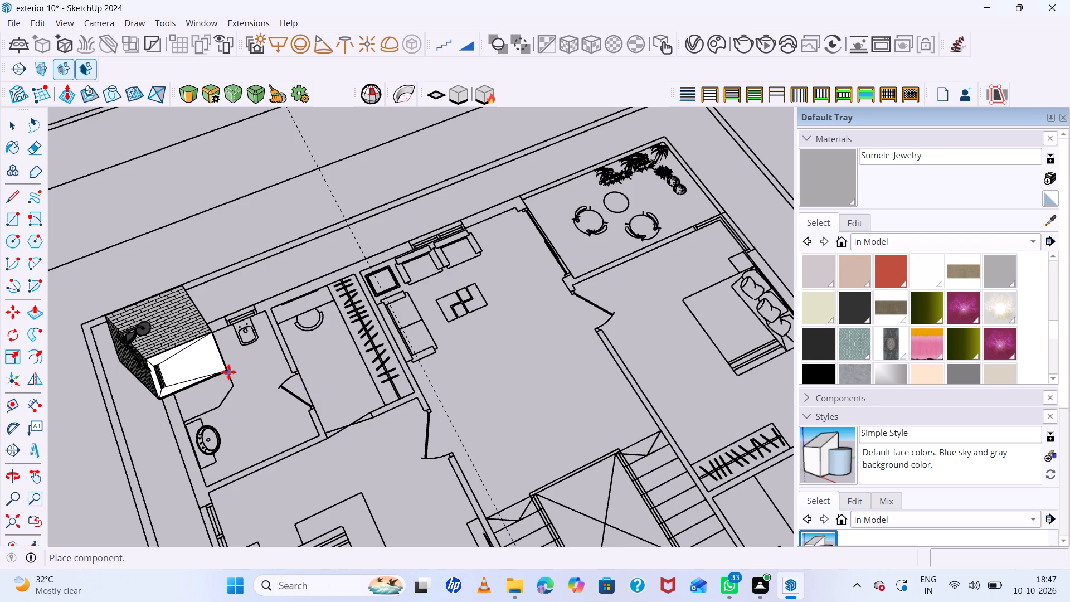
scroll(228, 372, up, 11)
click(223, 366)
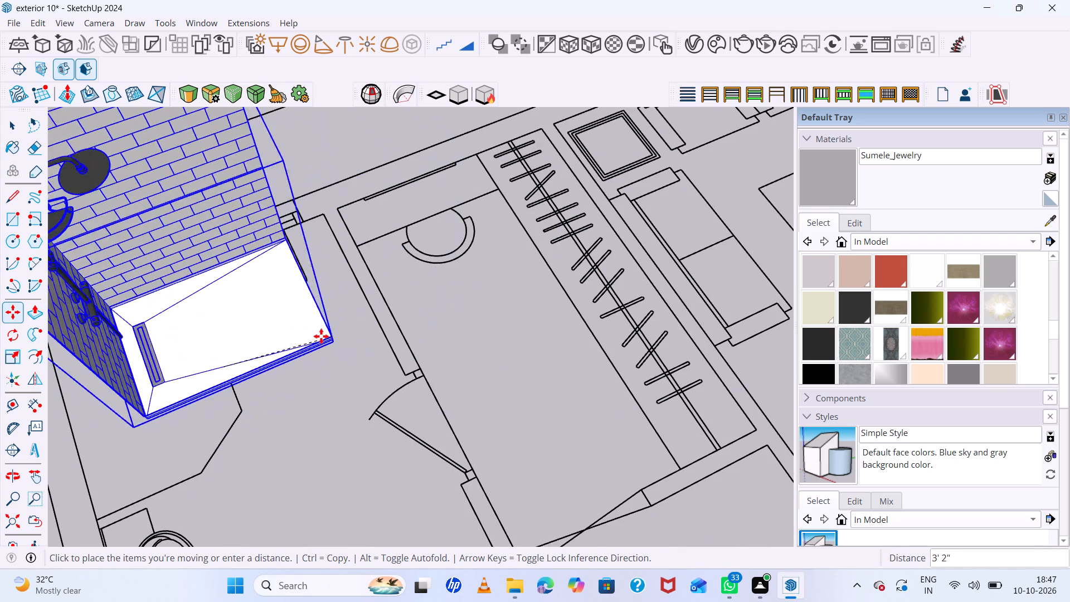
click(227, 358)
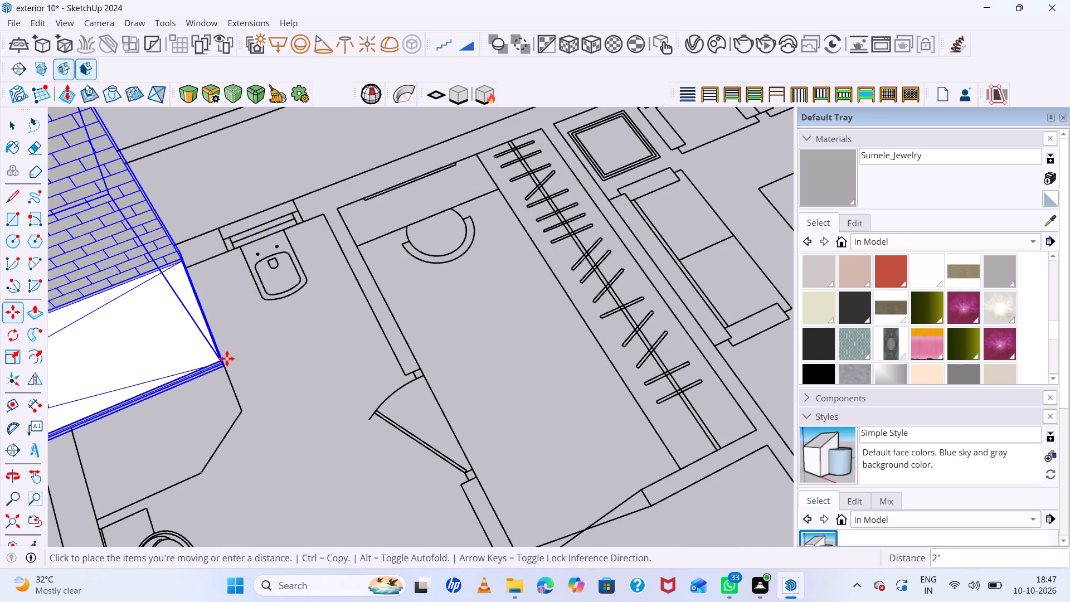
Scale the shower area towards its plan outline, about 0.80 along green and about 1.76 by 0.79 along red and blue.
scroll(348, 329, down, 7)
middle_drag(193, 367, 226, 337)
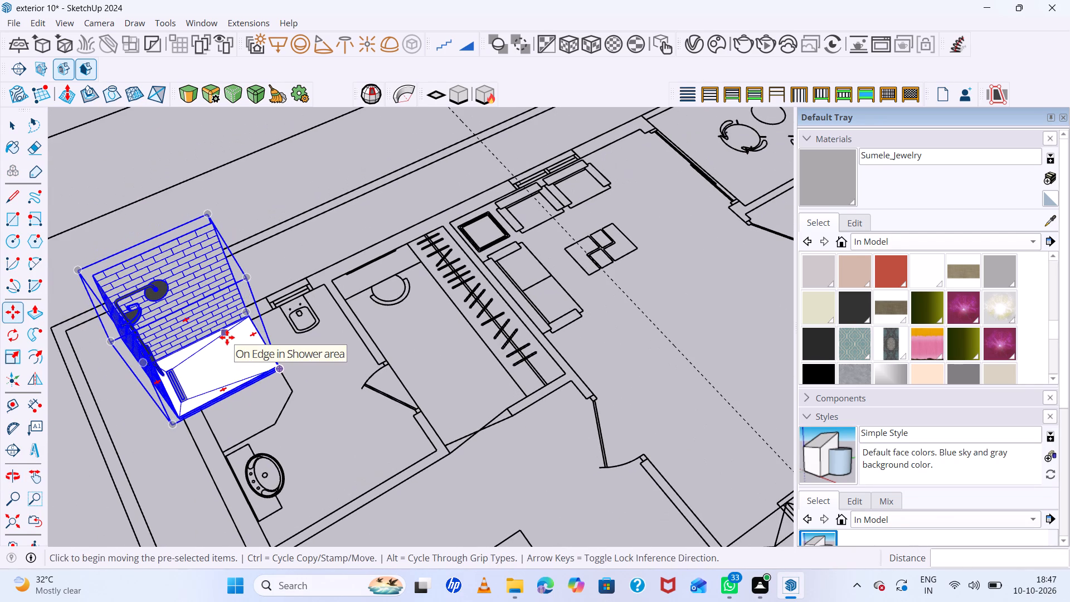
key(s)
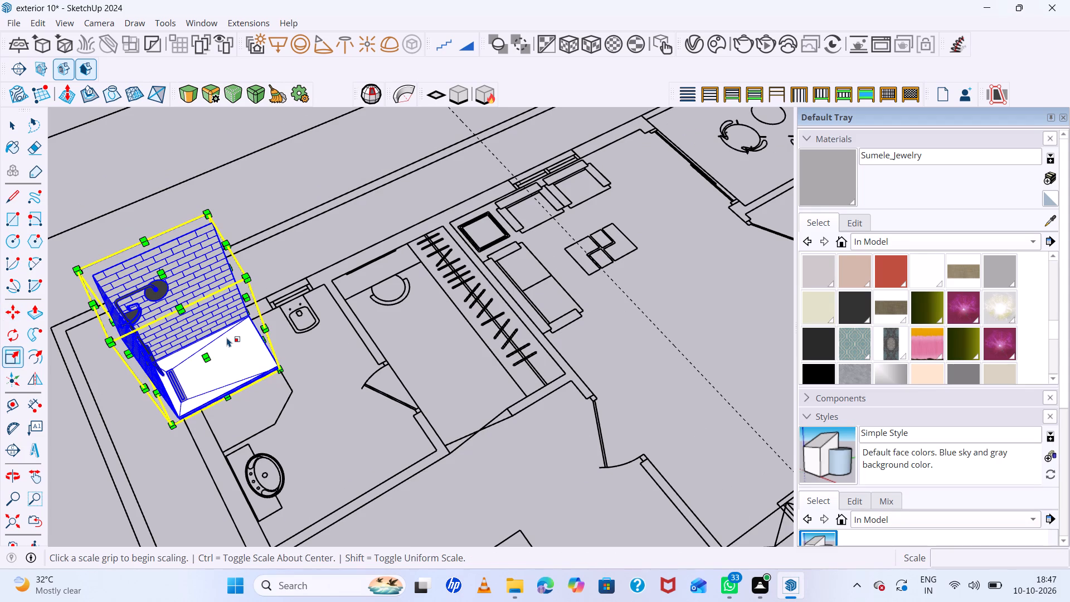
scroll(247, 333, down, 3)
scroll(93, 329, up, 4)
scroll(167, 342, up, 5)
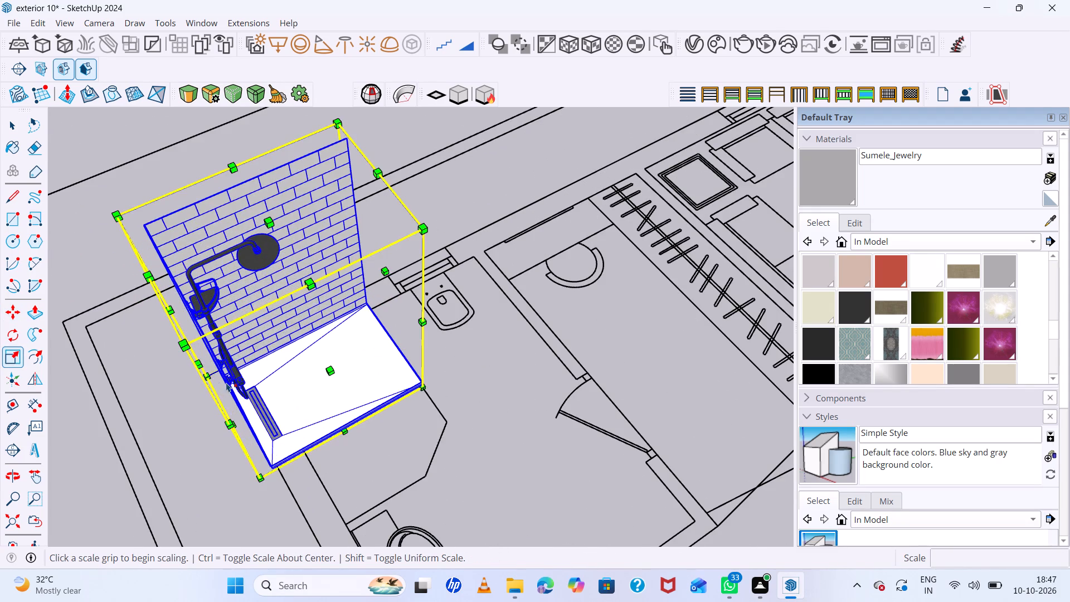
middle_drag(222, 381, 128, 387)
scroll(210, 322, up, 3)
middle_drag(218, 310, 251, 287)
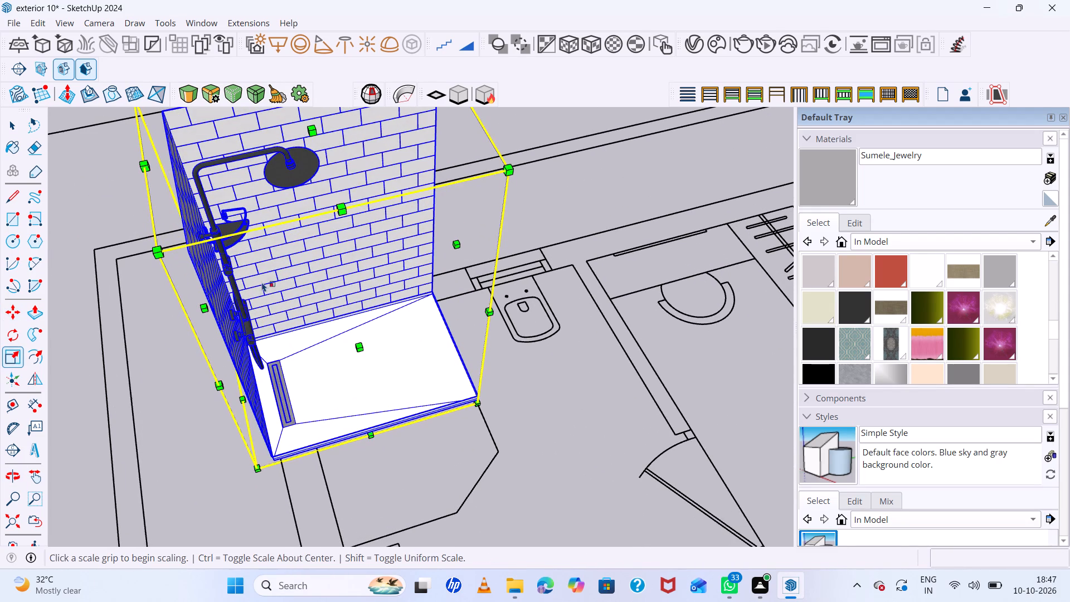
click(205, 309)
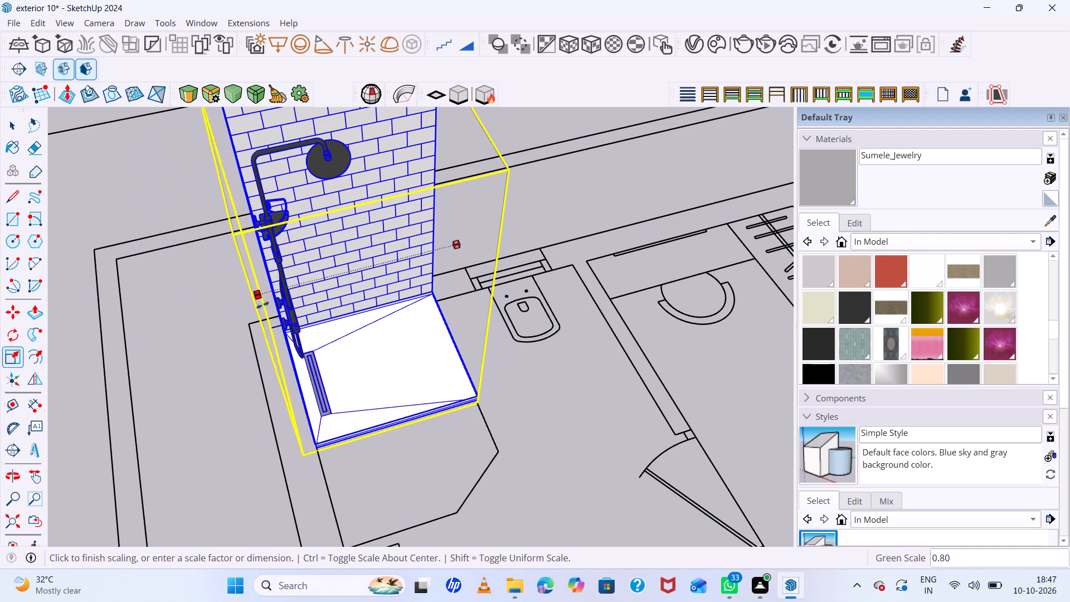
click(261, 306)
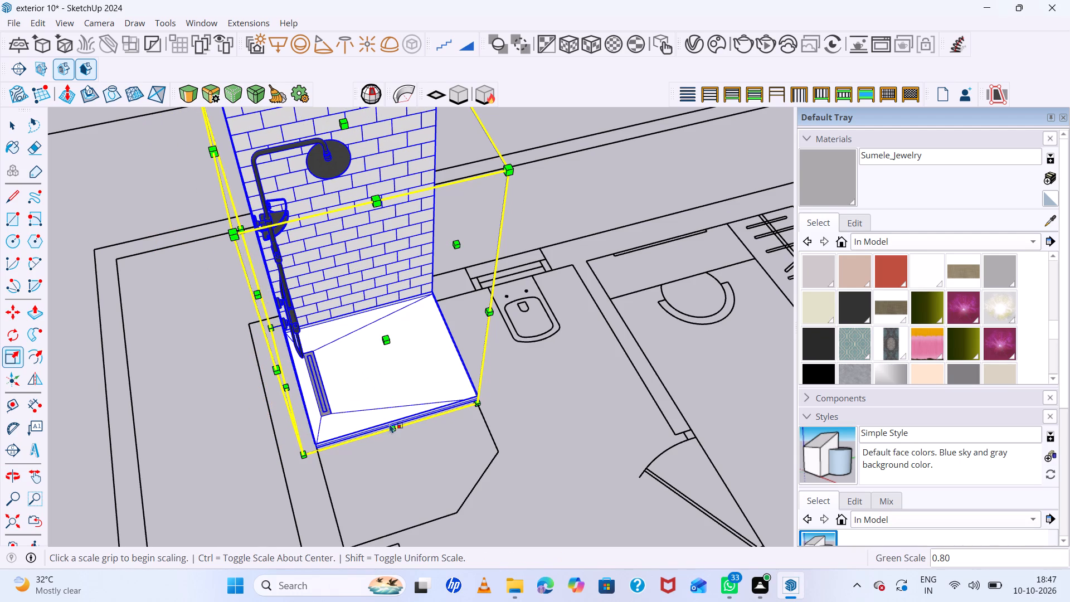
click(393, 428)
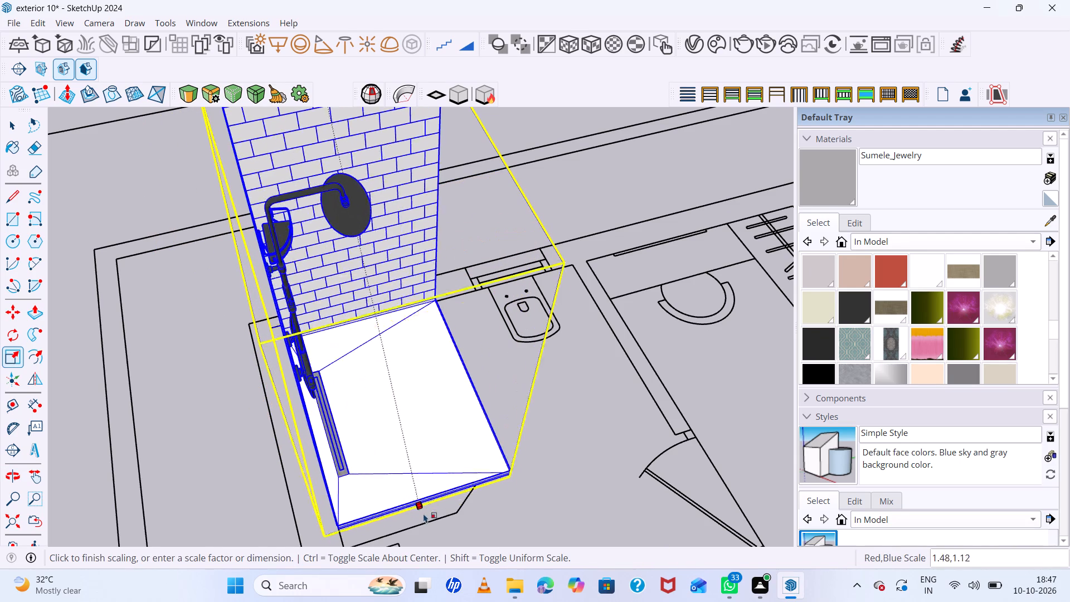
click(433, 517)
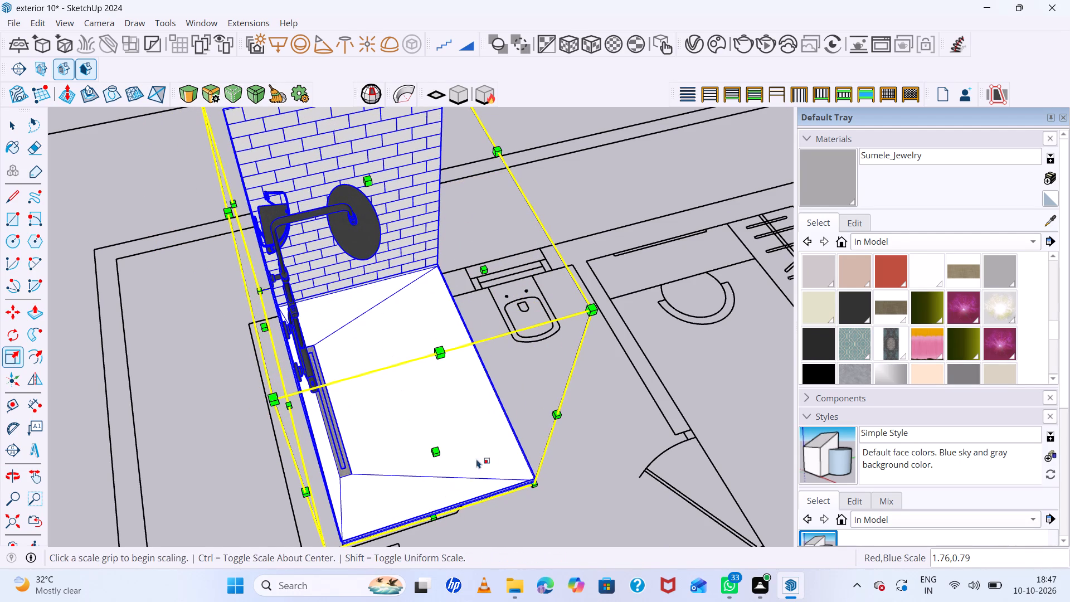
Move the shower area by its back base corner to the bathroom's inner wall corner on the plan.
middle_drag(484, 450, 201, 334)
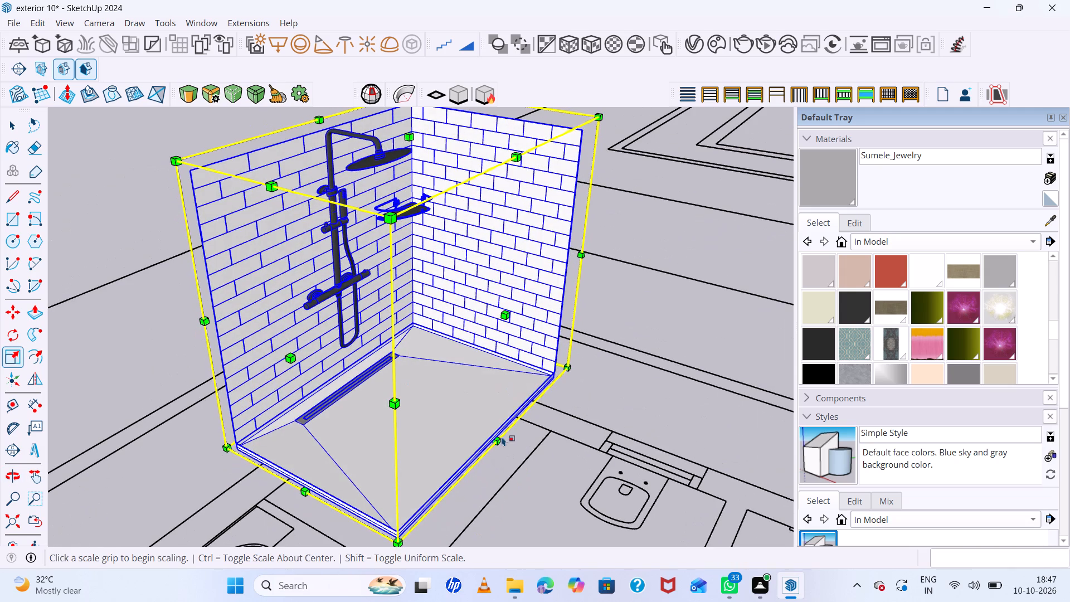
middle_drag(496, 425, 456, 299)
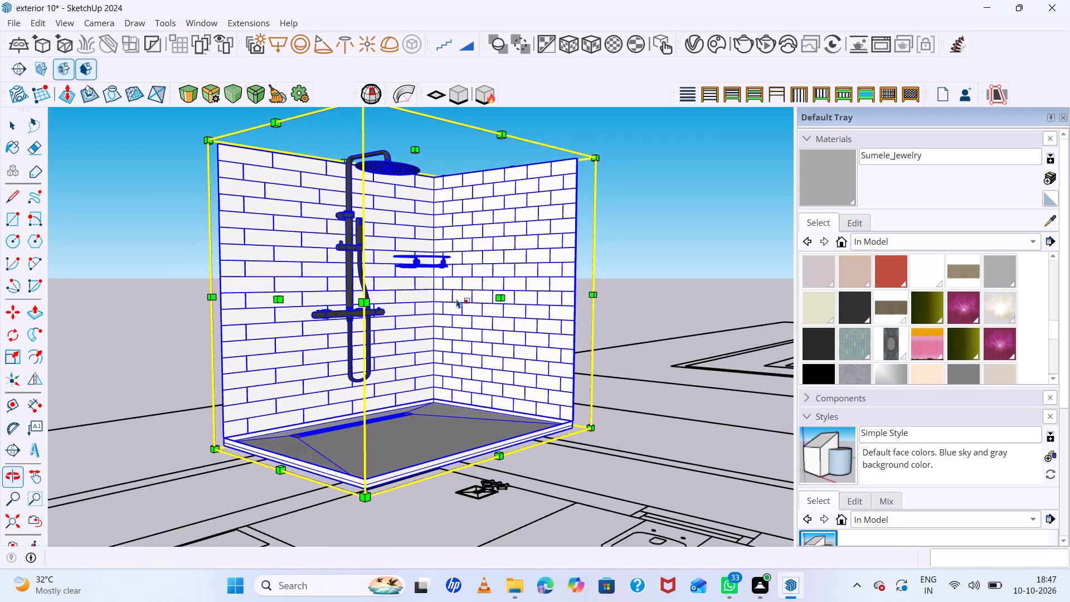
scroll(456, 299, down, 11)
middle_drag(495, 357, 193, 375)
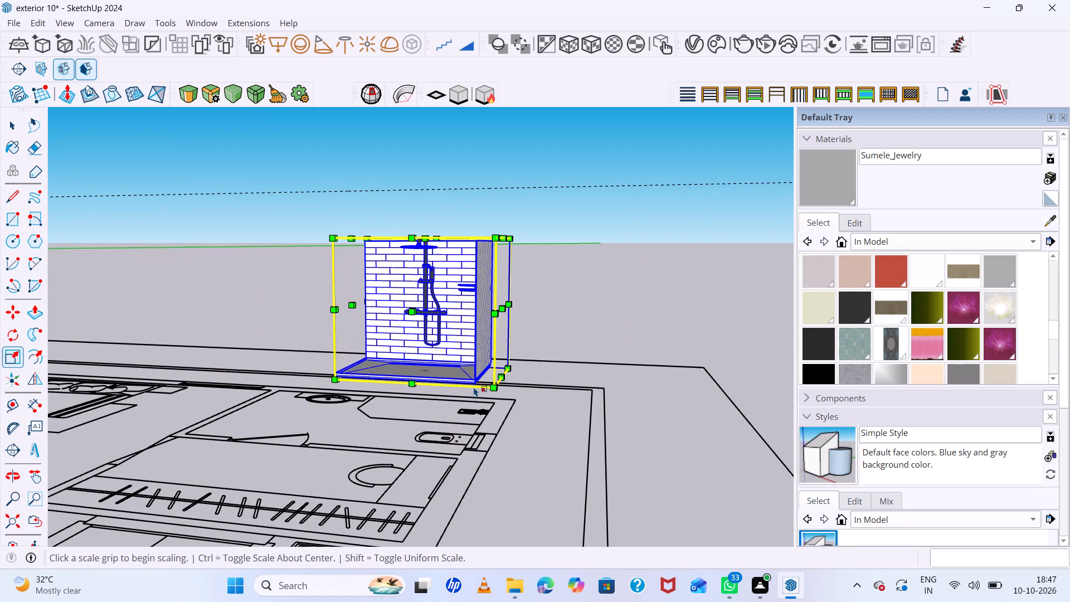
middle_drag(568, 414, 342, 454)
scroll(547, 415, up, 6)
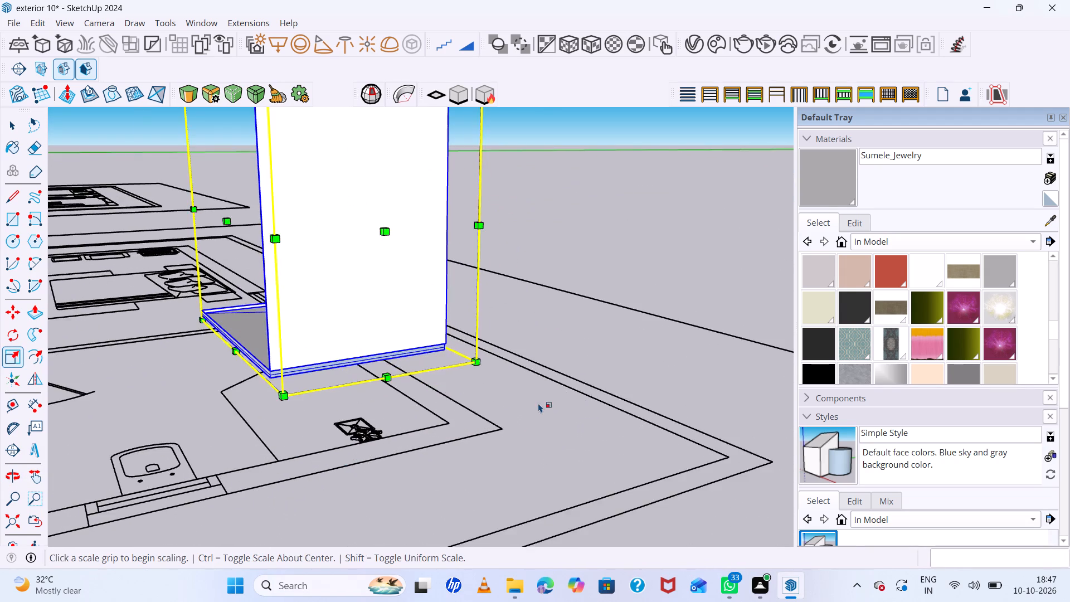
scroll(538, 403, up, 2)
key(m)
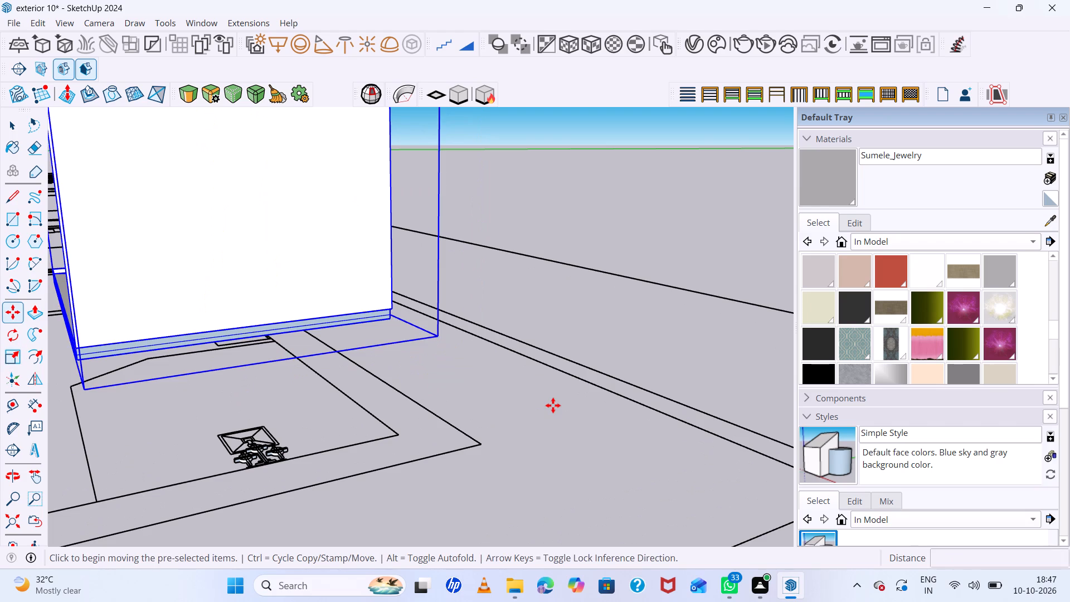
click(393, 321)
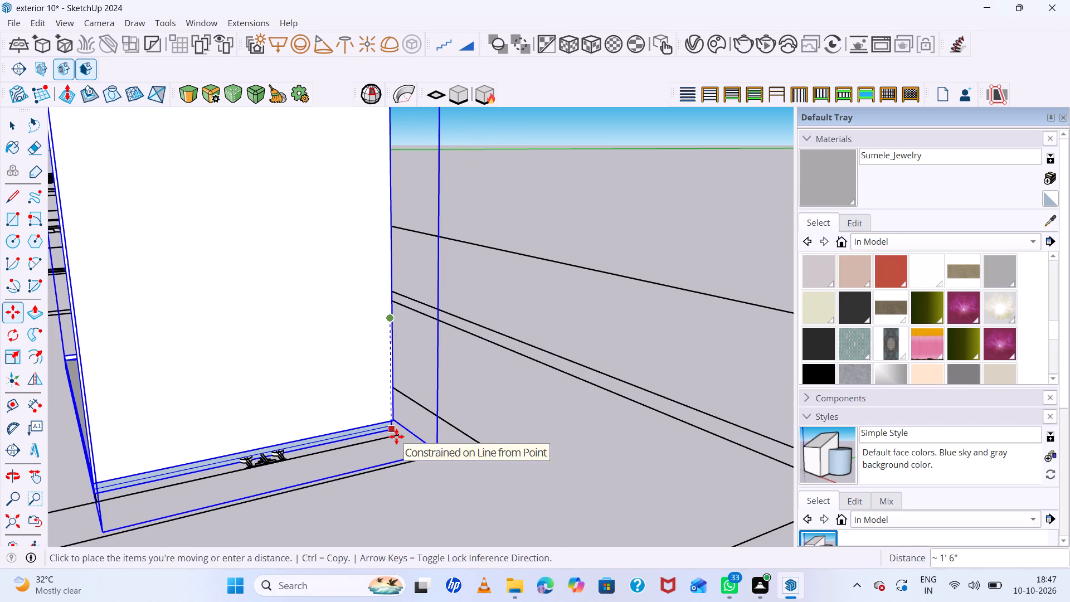
scroll(397, 436, up, 9)
click(397, 435)
Examine the shower tray's edges and base against the bathroom outline from several sides.
scroll(494, 414, down, 12)
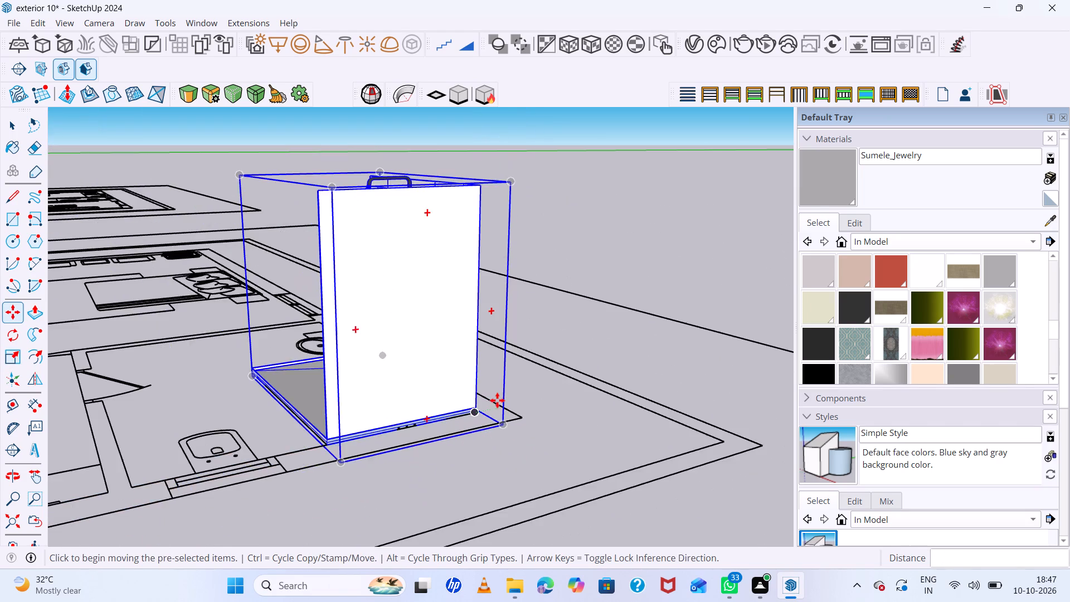
scroll(497, 400, down, 6)
middle_drag(374, 387, 570, 458)
scroll(281, 401, up, 11)
middle_drag(409, 433, 433, 438)
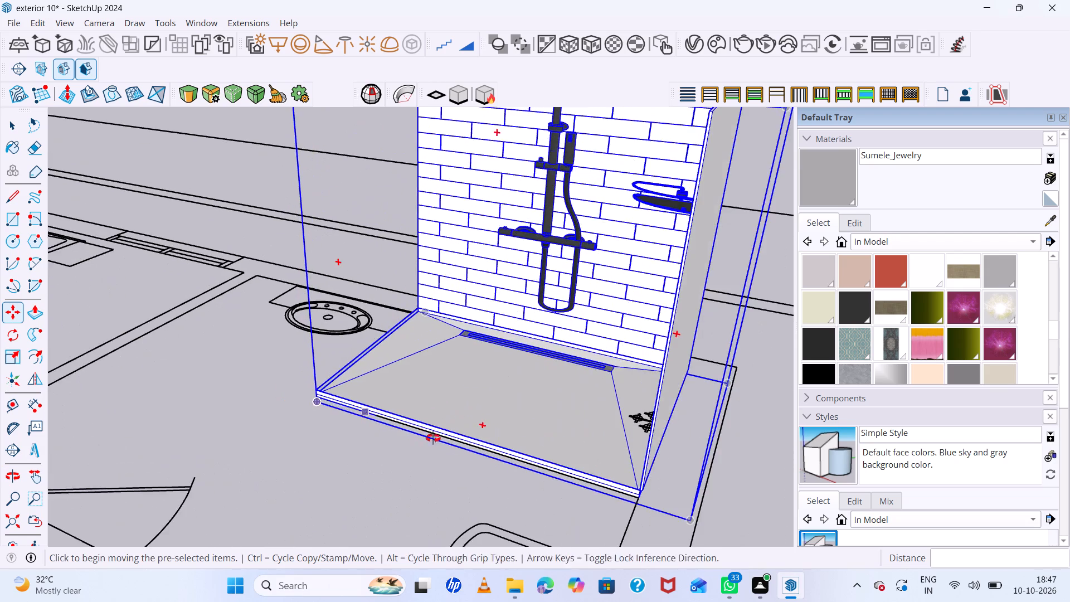
middle_drag(433, 438, 594, 472)
scroll(523, 406, up, 10)
middle_drag(518, 406, 540, 456)
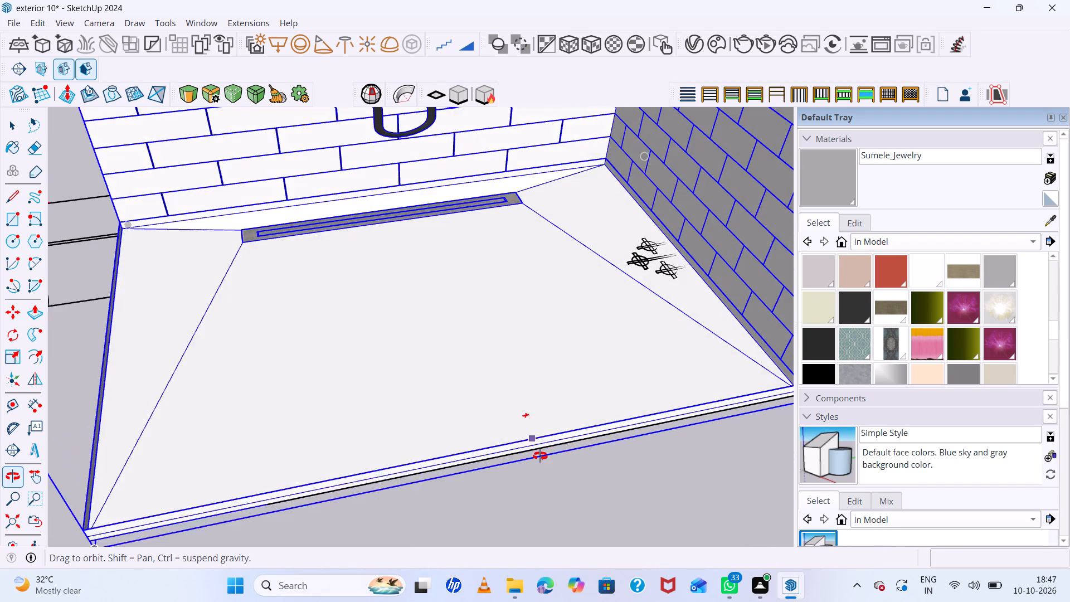
middle_drag(540, 456, 533, 366)
scroll(513, 377, up, 9)
scroll(474, 399, down, 6)
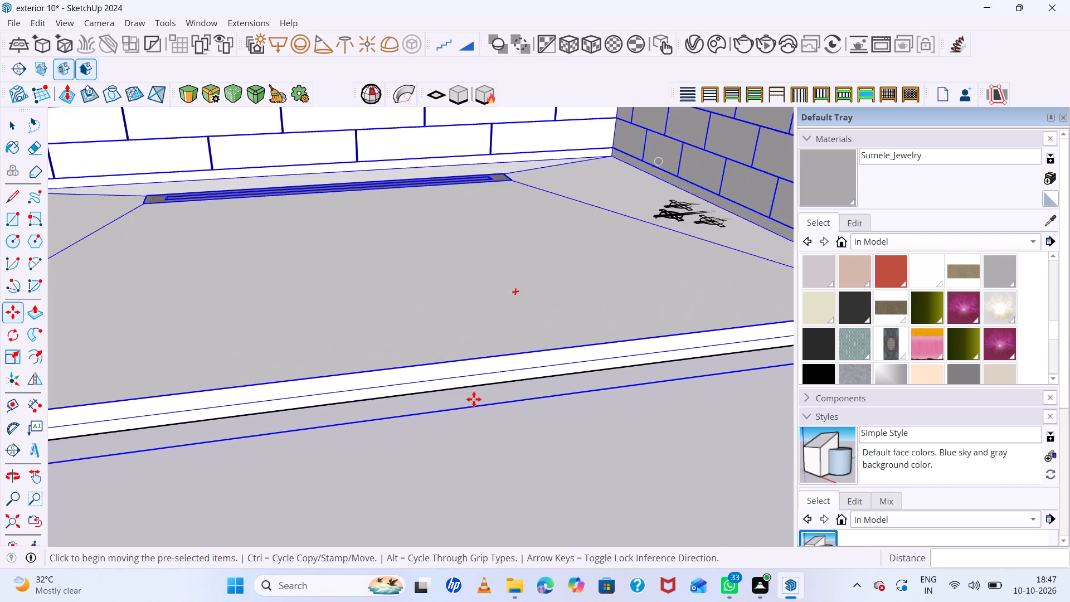
scroll(474, 399, down, 20)
scroll(474, 399, down, 1)
Move the shower area about 106' 3" from the plan's outer wall corner to the matching base corner of the windowed wall model.
middle_drag(527, 414, 7, 361)
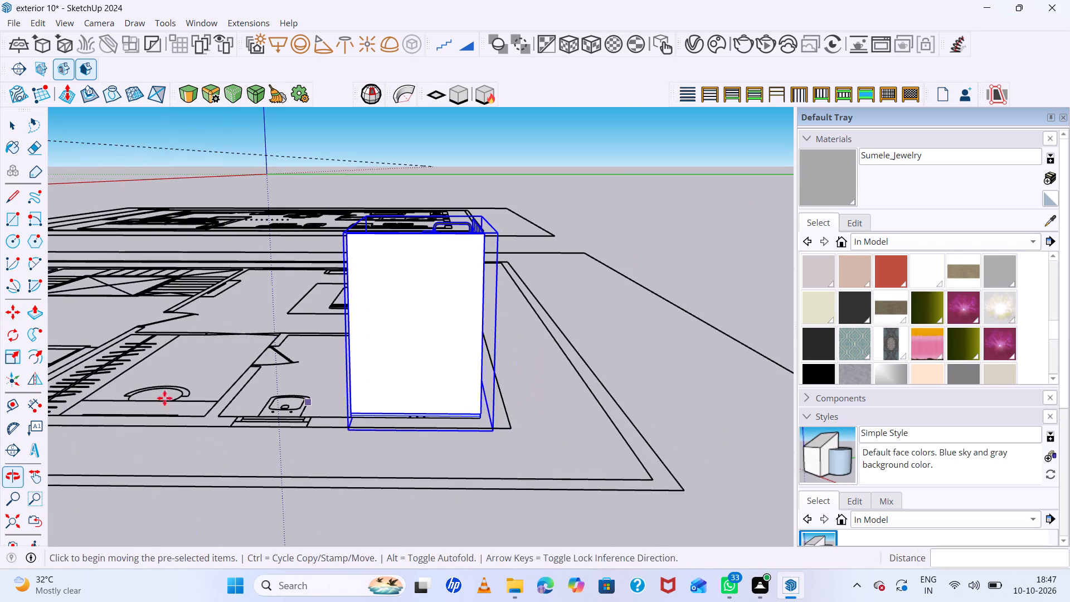
scroll(517, 436, up, 10)
click(497, 419)
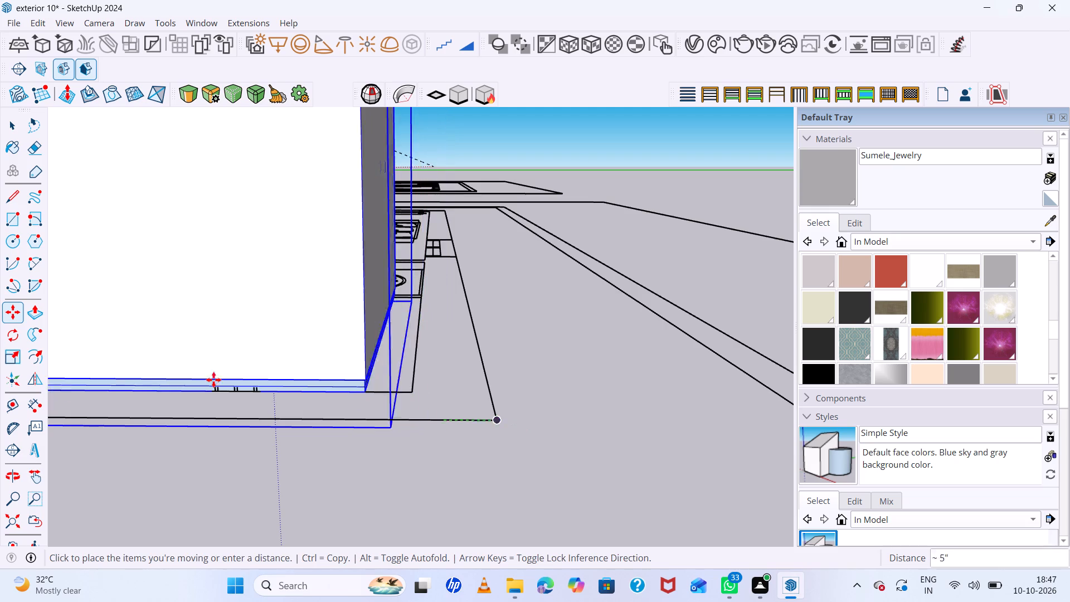
scroll(172, 379, down, 13)
scroll(387, 357, down, 18)
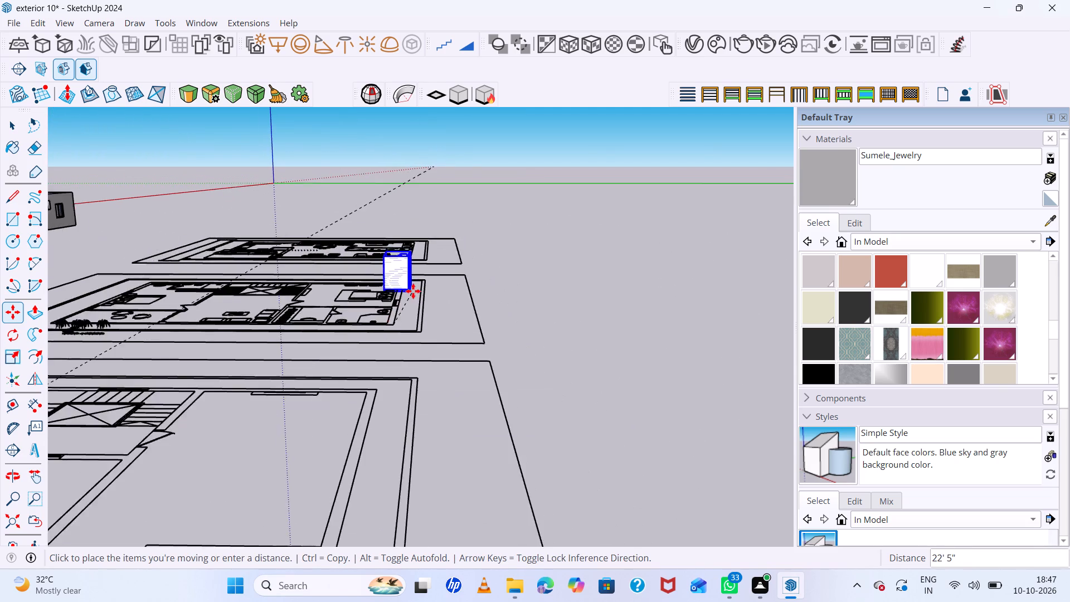
scroll(413, 291, down, 19)
scroll(268, 278, up, 4)
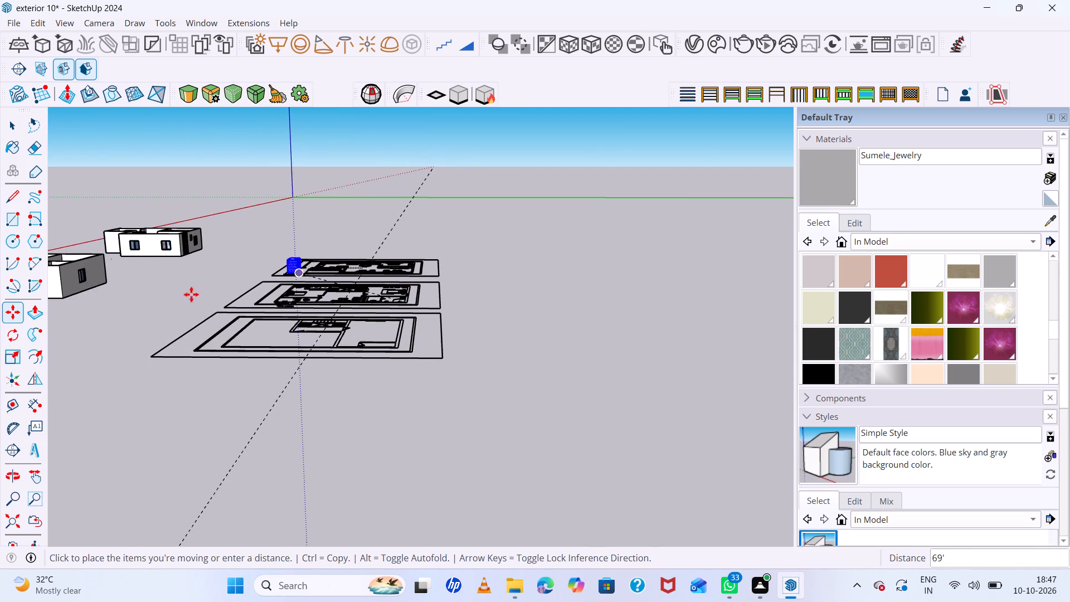
scroll(219, 289, down, 13)
scroll(190, 299, up, 14)
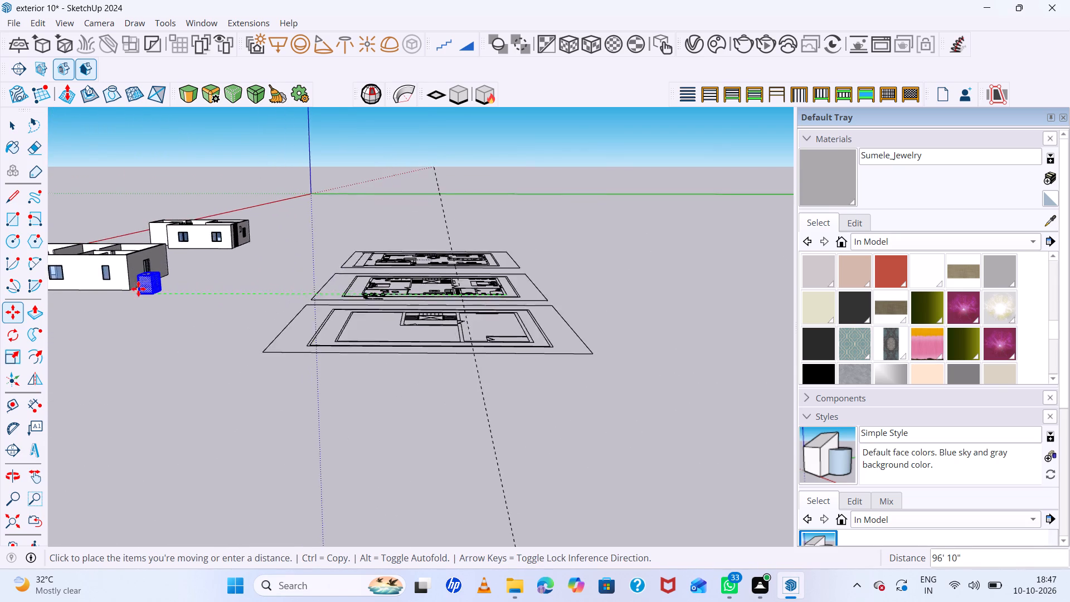
scroll(138, 289, up, 16)
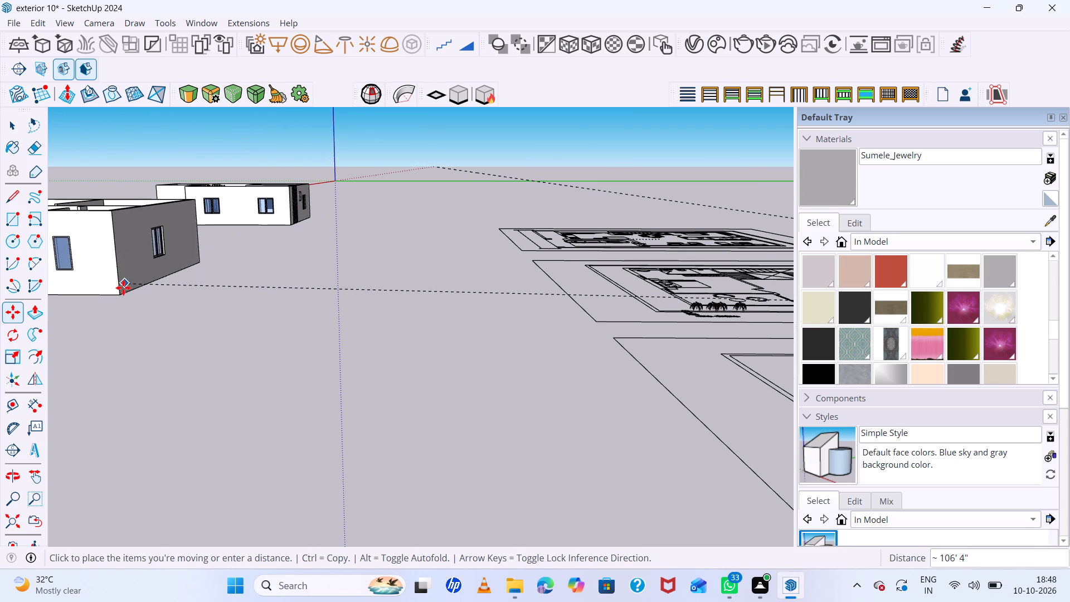
scroll(121, 294, up, 2)
click(121, 294)
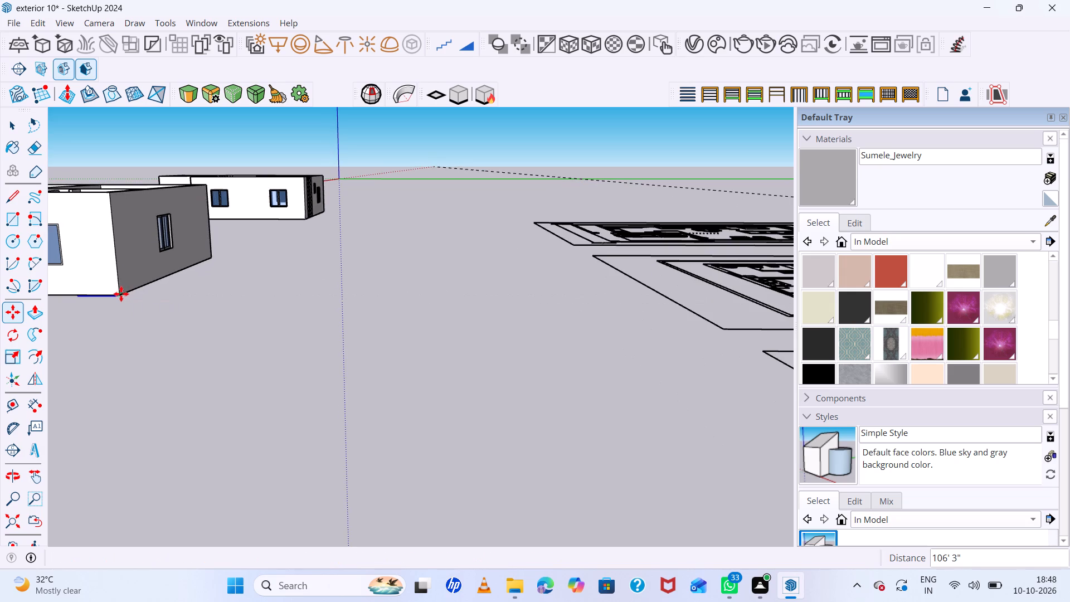
Check the moved shower area at the windowed wall model's outer base corner, then deselect it.
scroll(235, 308, down, 14)
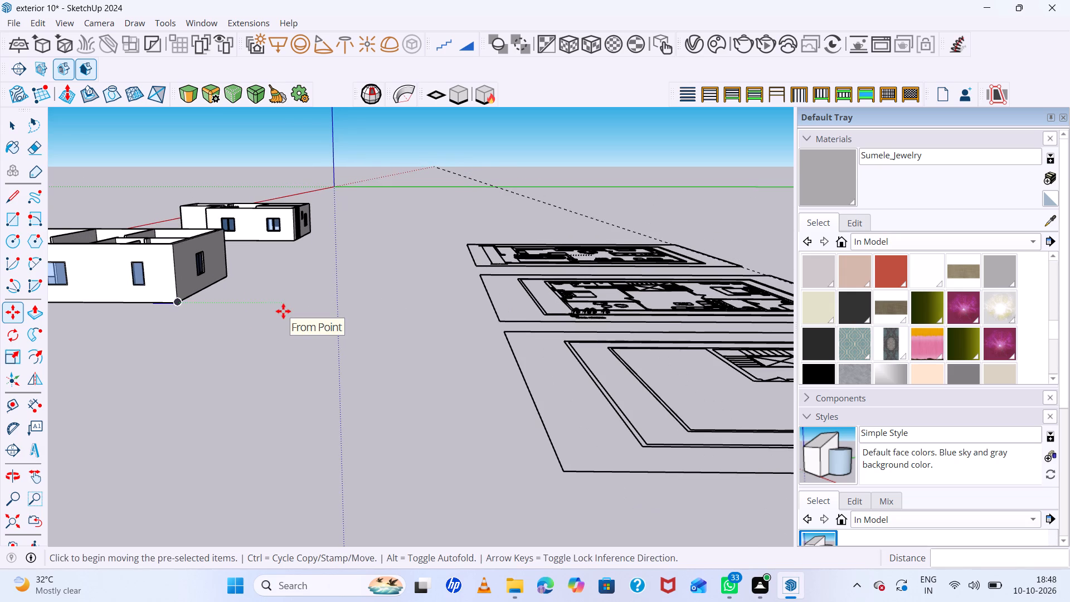
scroll(283, 311, down, 4)
scroll(182, 295, up, 16)
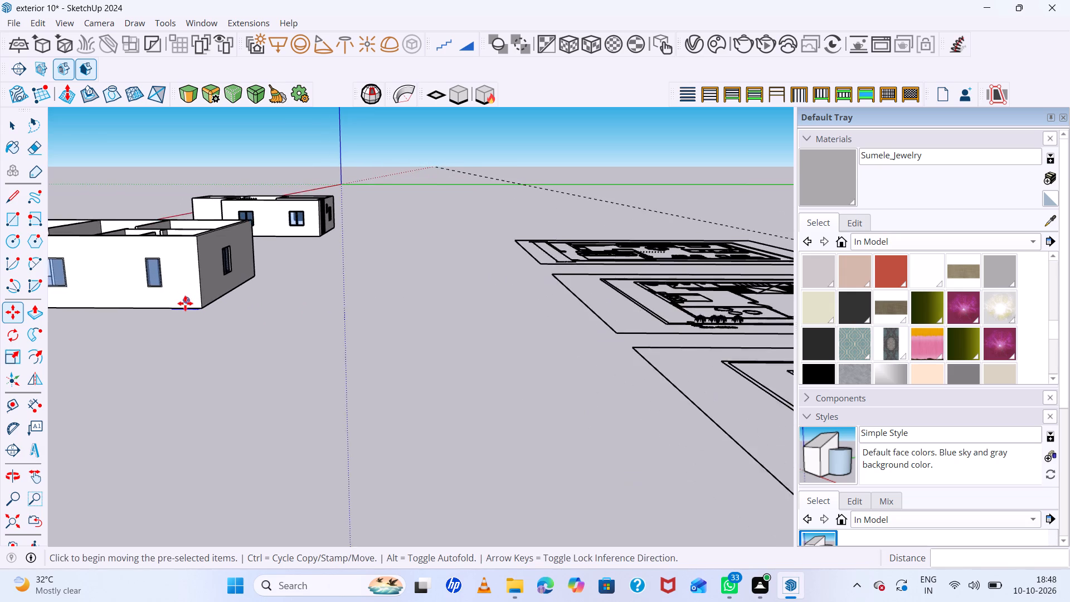
scroll(185, 303, up, 20)
scroll(185, 303, up, 18)
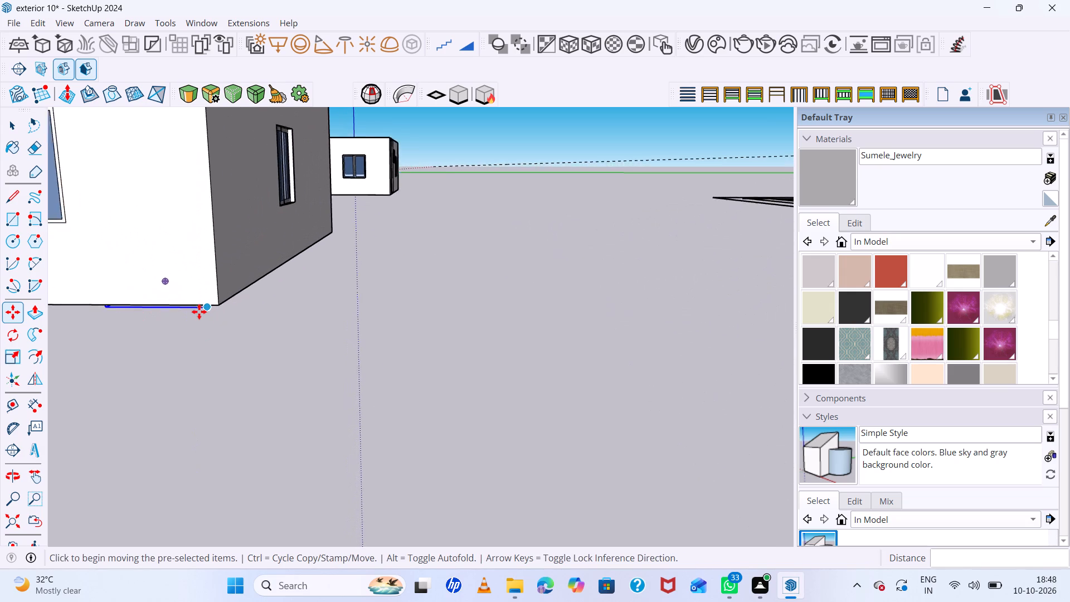
scroll(199, 312, up, 18)
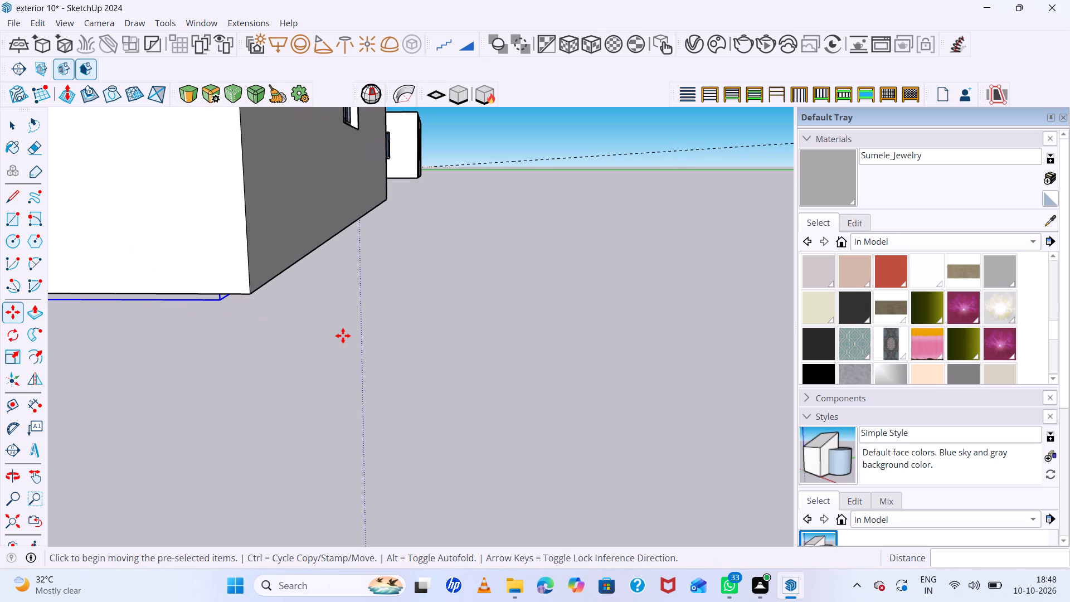
key(space)
click(343, 336)
scroll(344, 341, down, 4)
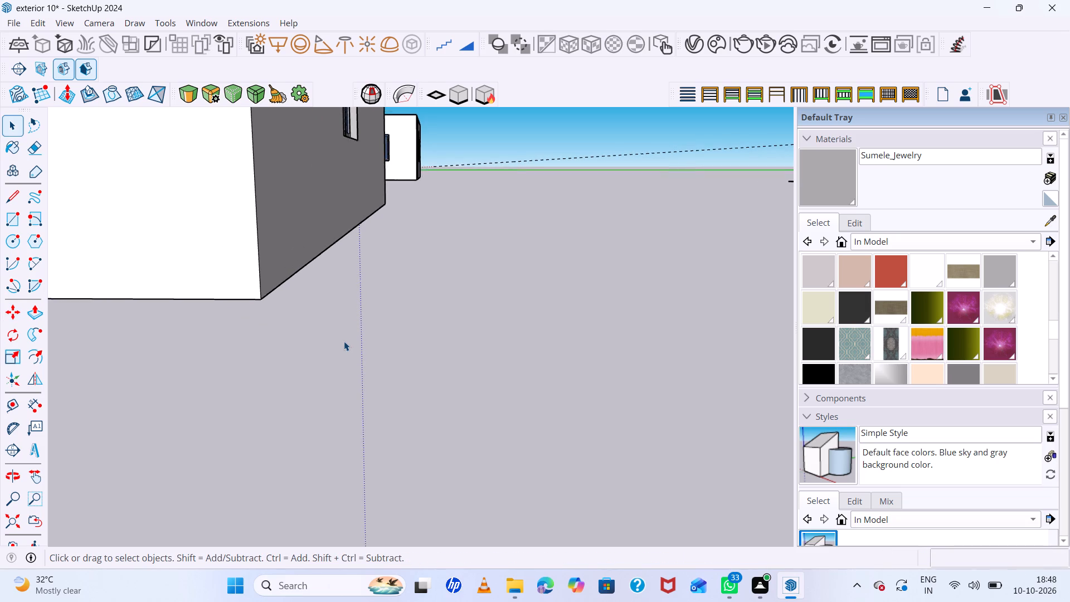
scroll(344, 341, down, 20)
scroll(344, 341, down, 17)
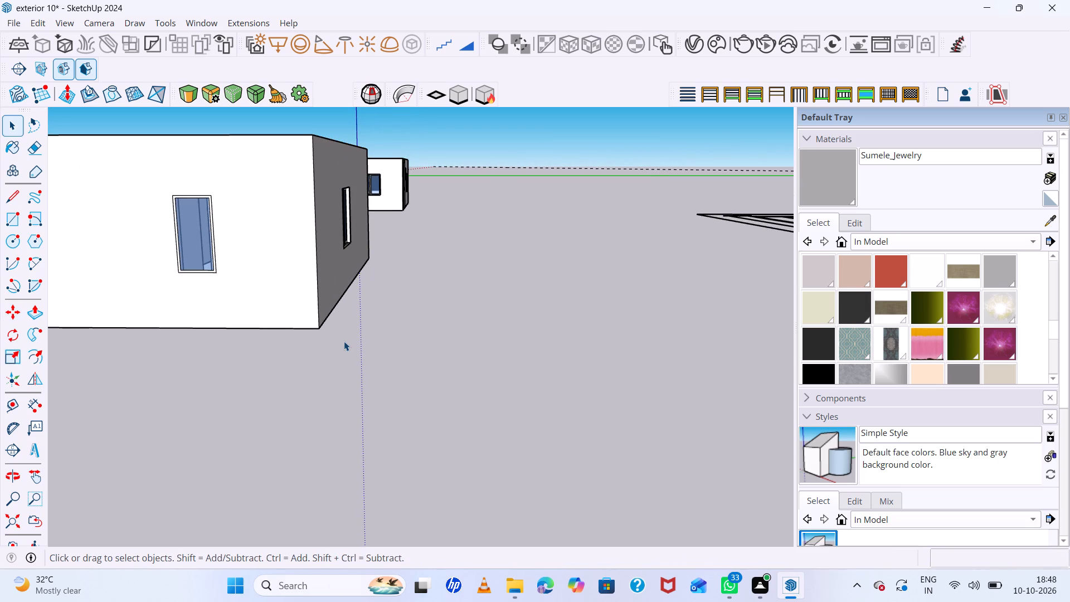
scroll(344, 341, up, 6)
scroll(344, 341, down, 6)
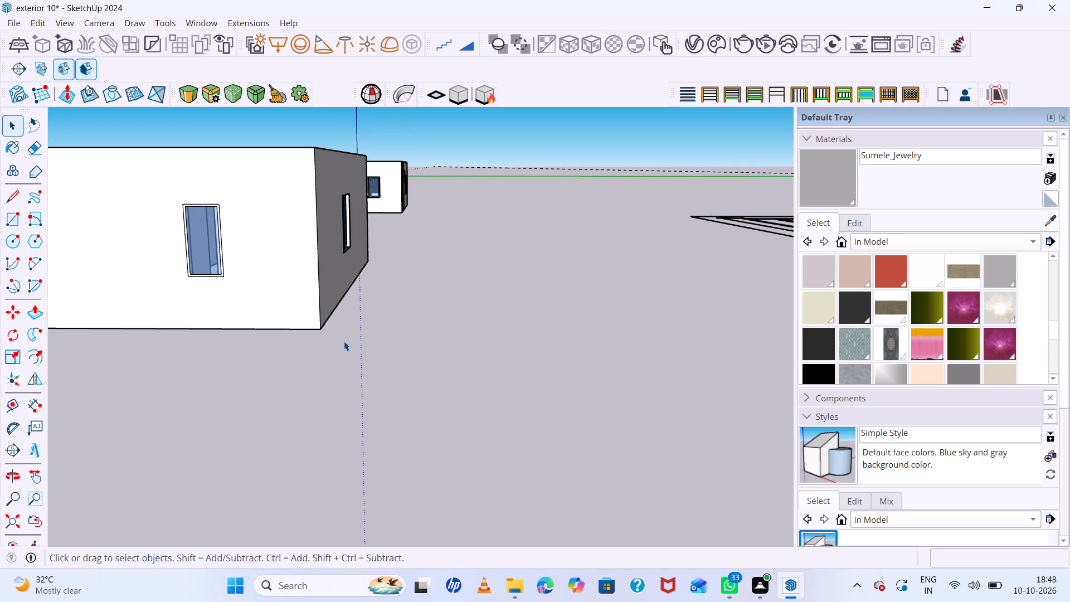
scroll(344, 341, down, 4)
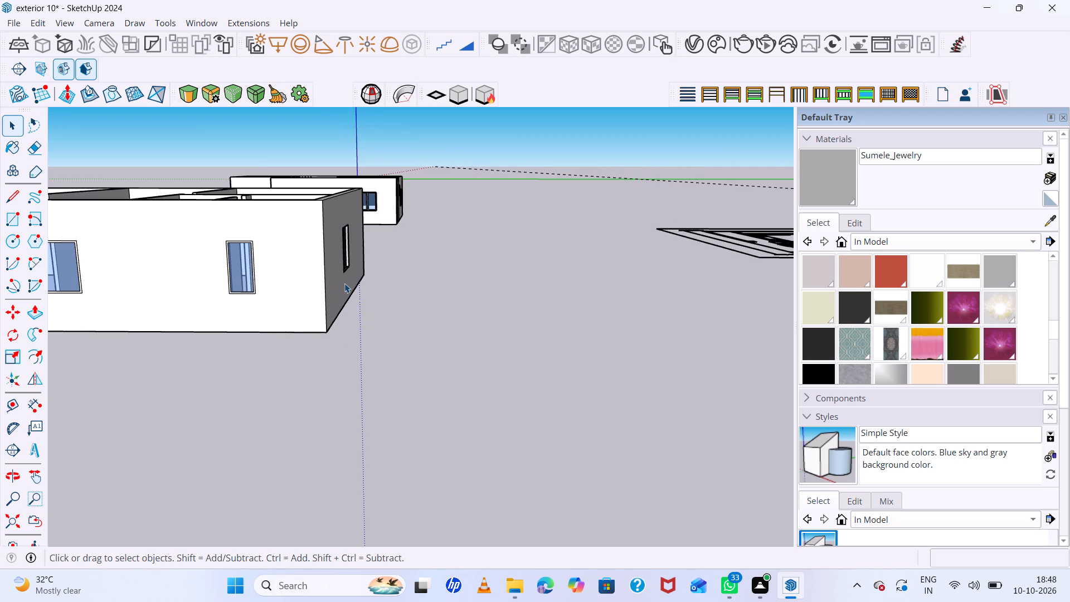
Examine how the shower tray and its tiled walls sit in the windowed model's bathroom corner, from above and from several sides.
middle_drag(344, 283, 329, 423)
scroll(266, 322, up, 8)
middle_drag(266, 313, 242, 420)
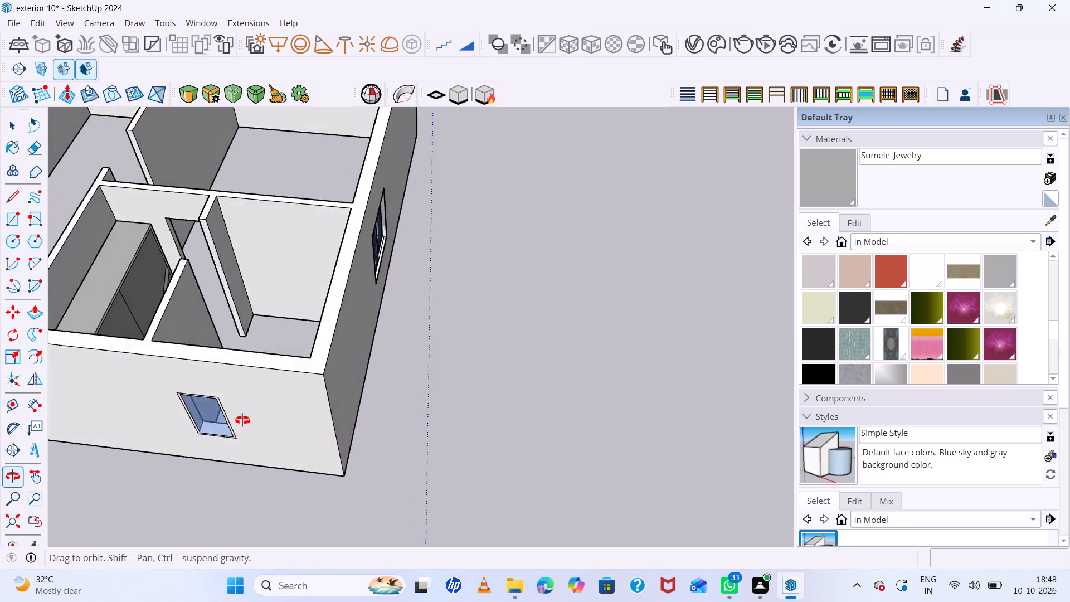
middle_drag(242, 420, 241, 435)
scroll(265, 384, up, 13)
middle_drag(303, 381, 572, 387)
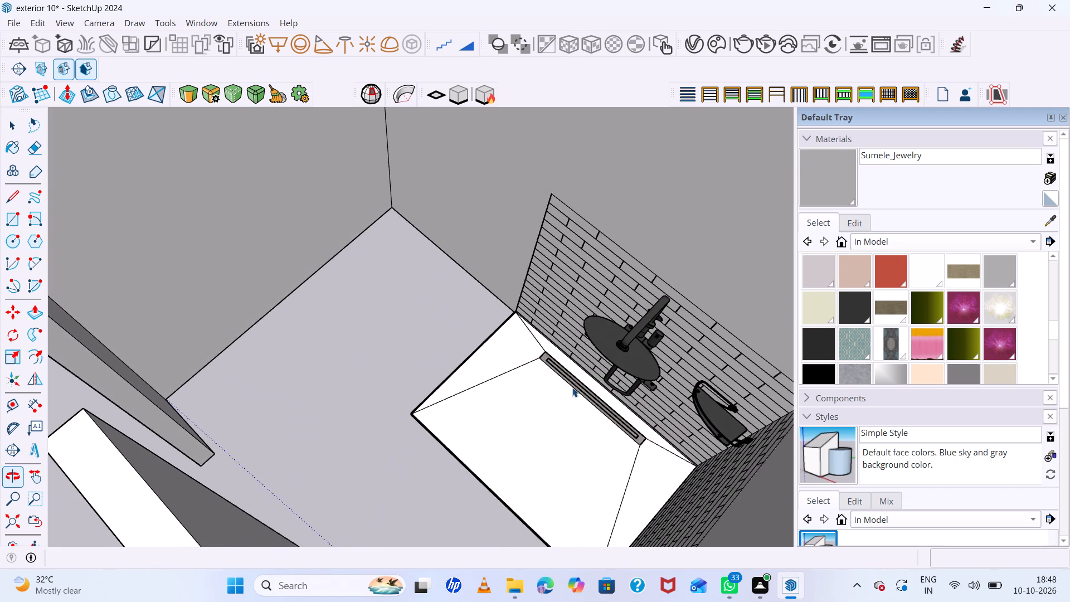
scroll(542, 320, down, 8)
scroll(541, 320, up, 5)
scroll(518, 317, down, 14)
scroll(541, 332, up, 3)
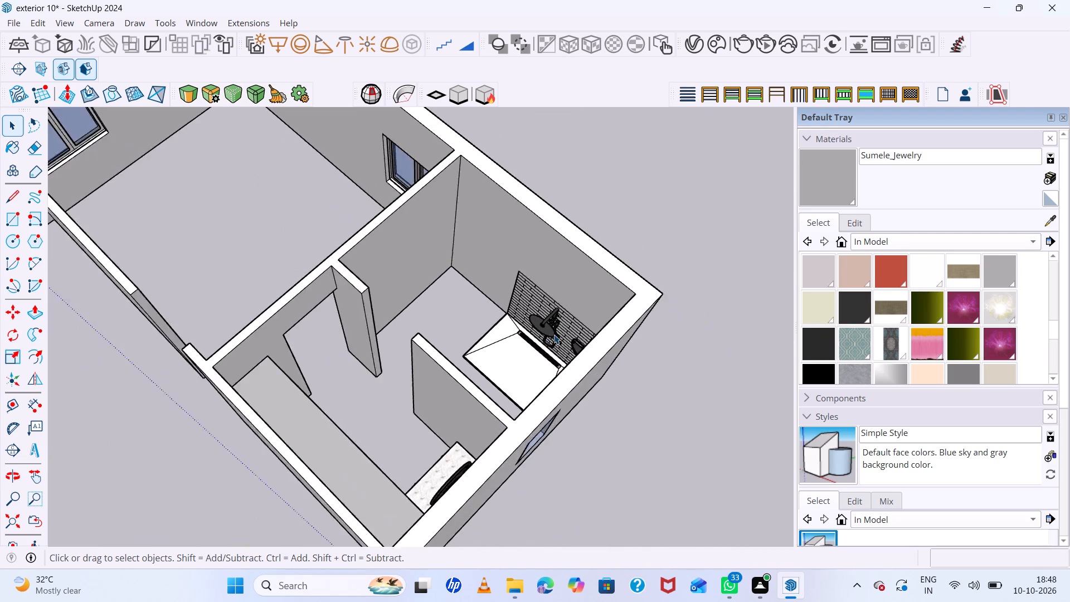
scroll(554, 334, up, 9)
middle_drag(526, 342, 716, 438)
scroll(616, 341, up, 6)
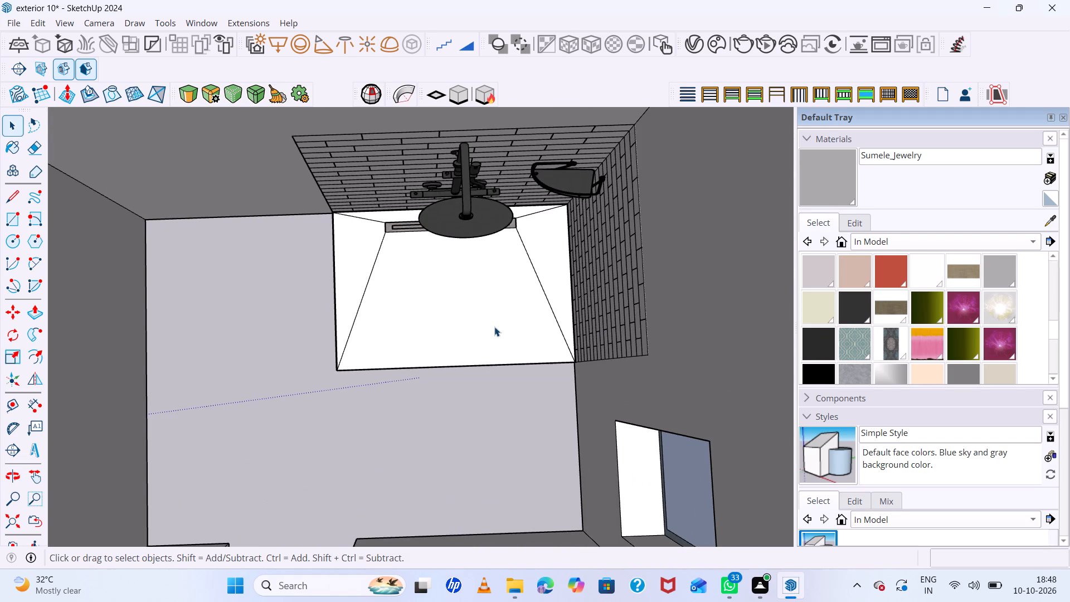
middle_drag(457, 340, 547, 256)
scroll(521, 261, down, 7)
scroll(508, 283, up, 3)
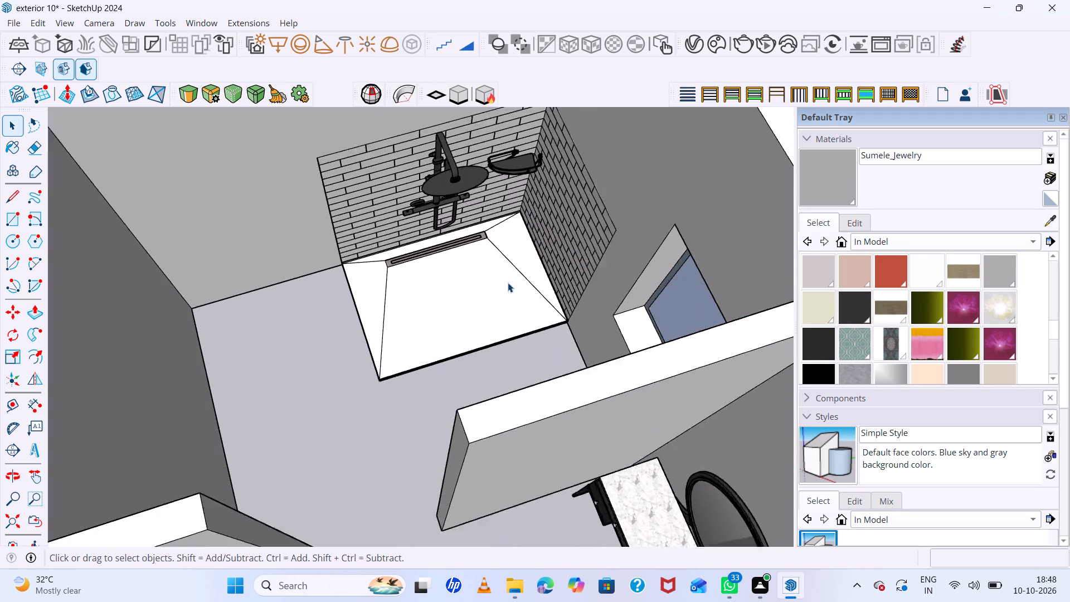
scroll(508, 283, up, 1)
middle_drag(497, 297, 500, 231)
scroll(402, 267, down, 13)
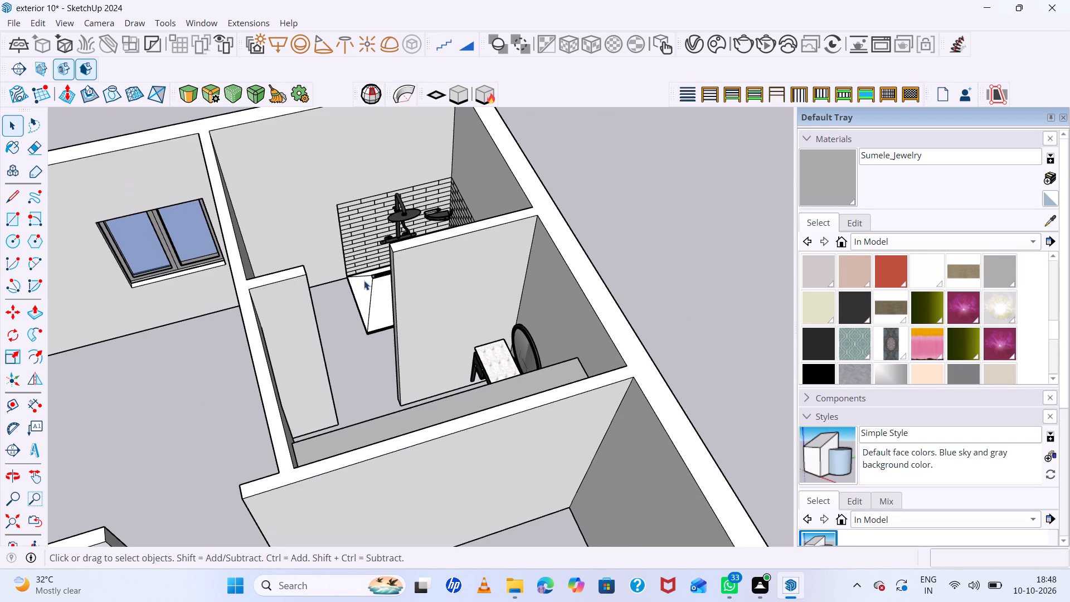
scroll(364, 280, up, 4)
scroll(364, 280, down, 16)
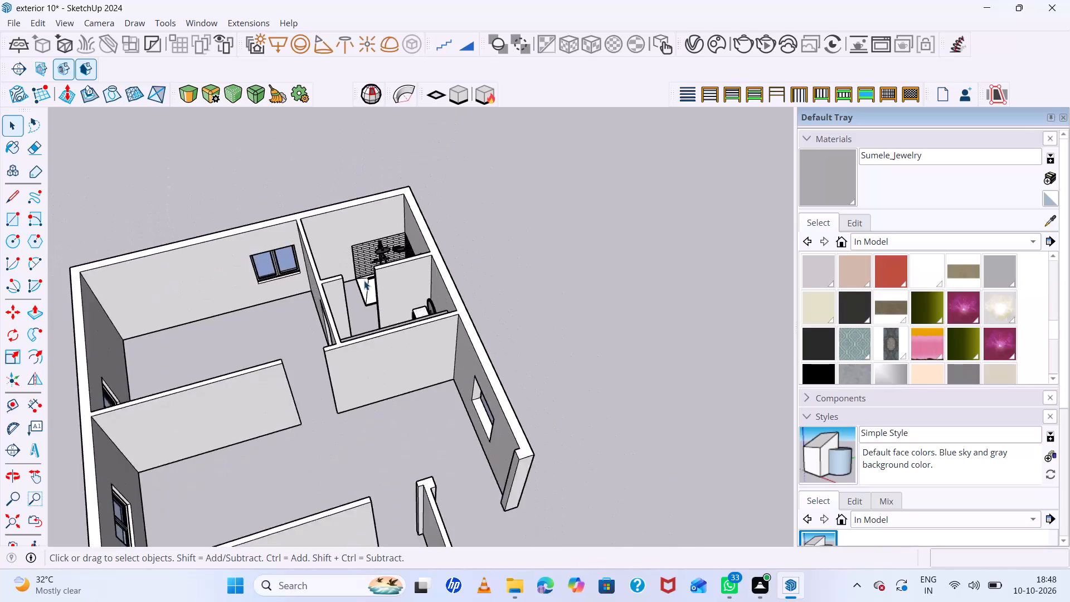
scroll(364, 280, down, 9)
middle_drag(476, 289, 393, 300)
scroll(429, 295, down, 1)
scroll(411, 246, up, 5)
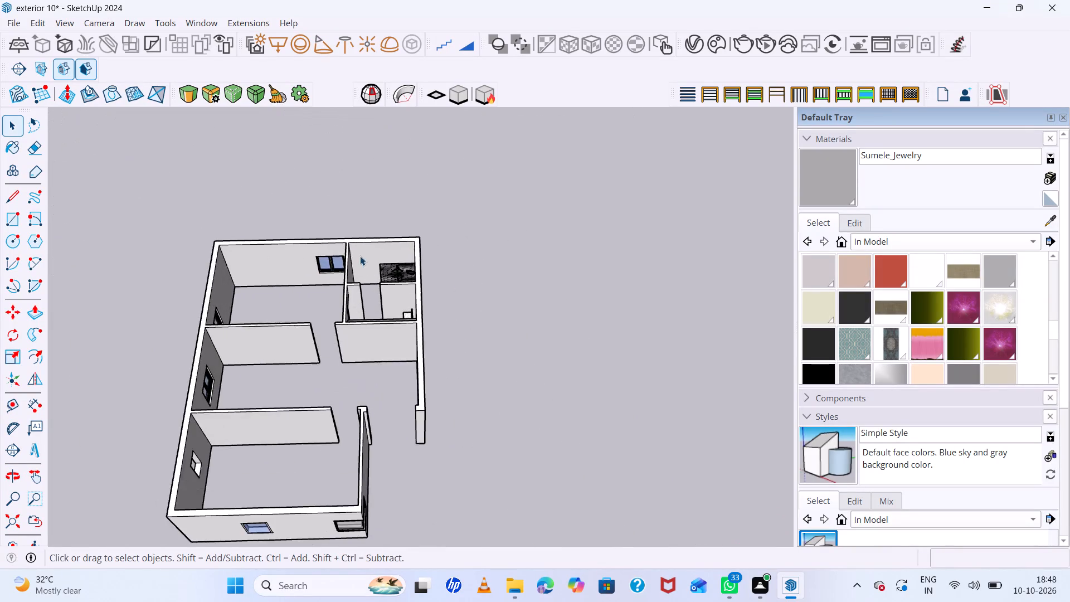
scroll(360, 256, up, 20)
scroll(360, 256, up, 3)
middle_drag(507, 324, 616, 418)
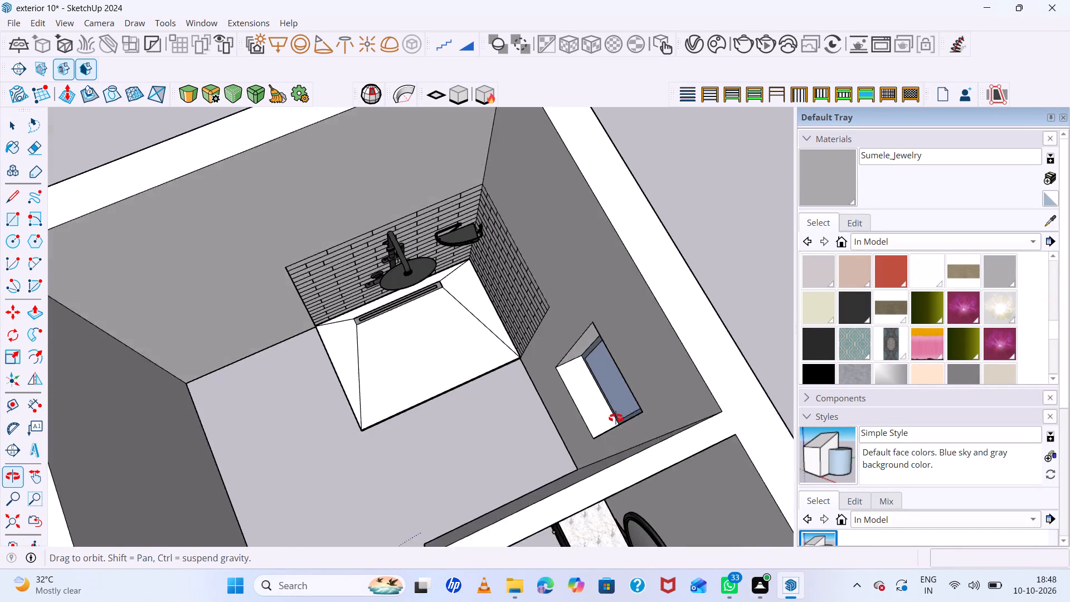
middle_drag(616, 418, 615, 334)
scroll(348, 298, up, 7)
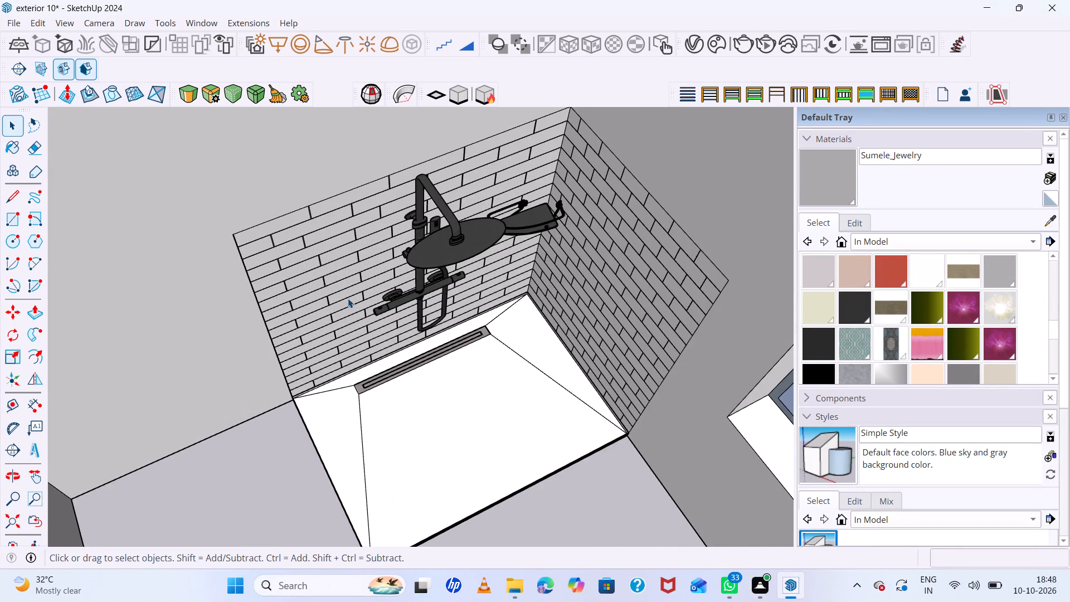
scroll(414, 325, up, 4)
middle_drag(425, 326, 448, 234)
scroll(448, 234, down, 12)
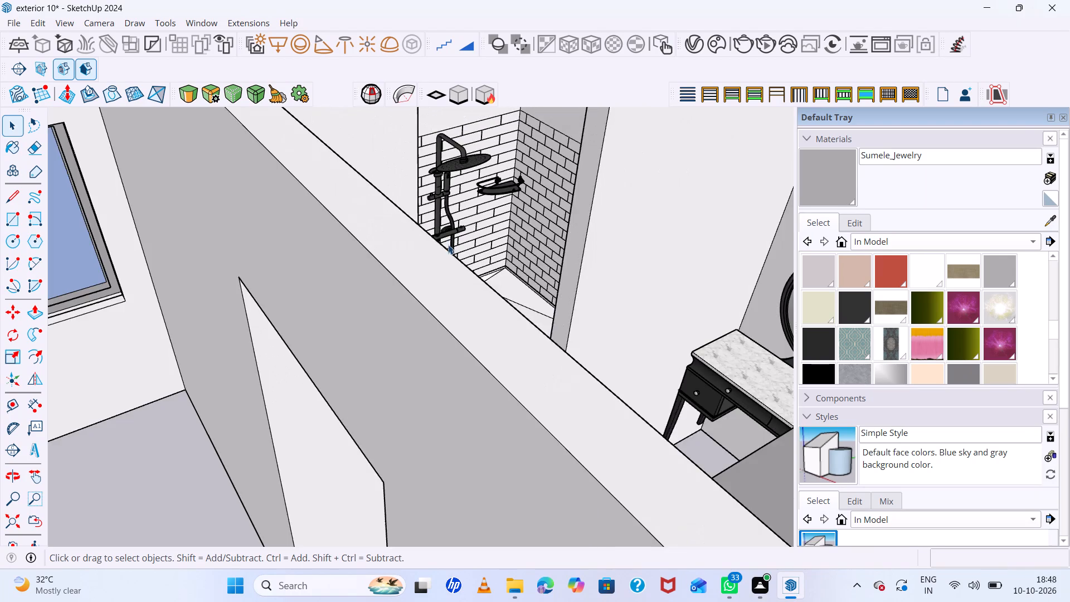
scroll(448, 245, down, 20)
scroll(589, 280, down, 6)
scroll(420, 280, down, 6)
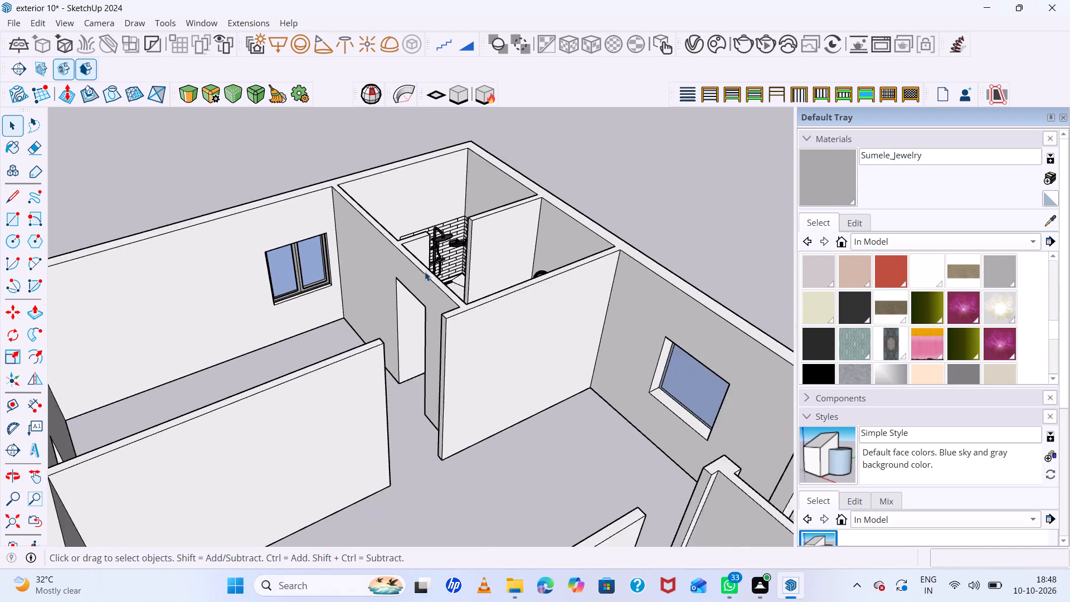
scroll(425, 271, down, 20)
scroll(425, 271, down, 17)
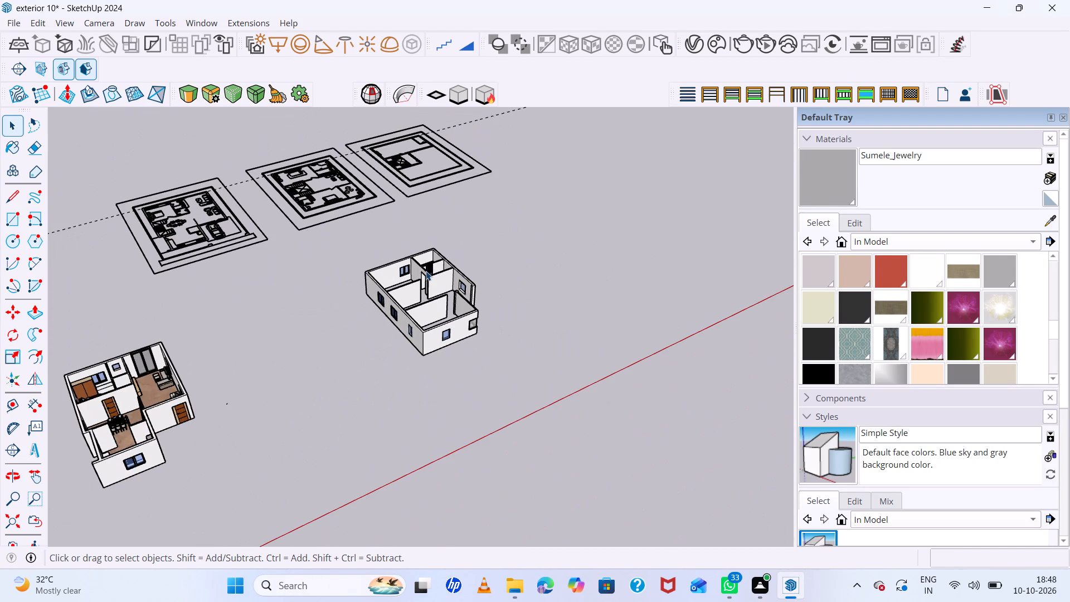
Check the bathroom fixtures on the floor plan beside the wardrobe room and search 3D Warehouse for "sink".
scroll(348, 158, up, 20)
scroll(348, 158, up, 2)
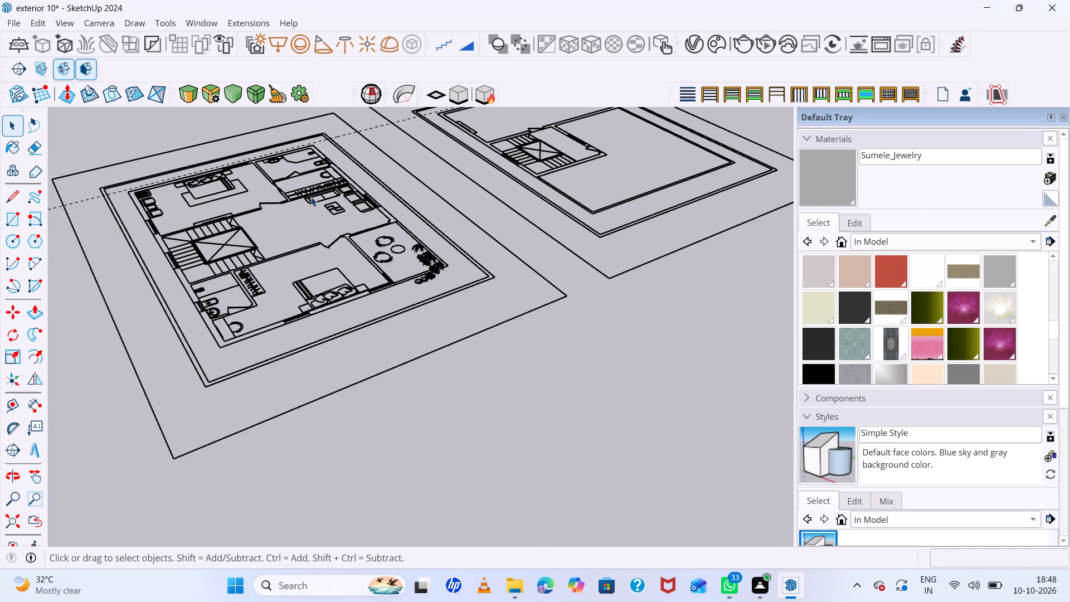
scroll(311, 197, up, 6)
scroll(298, 231, down, 7)
scroll(210, 153, up, 6)
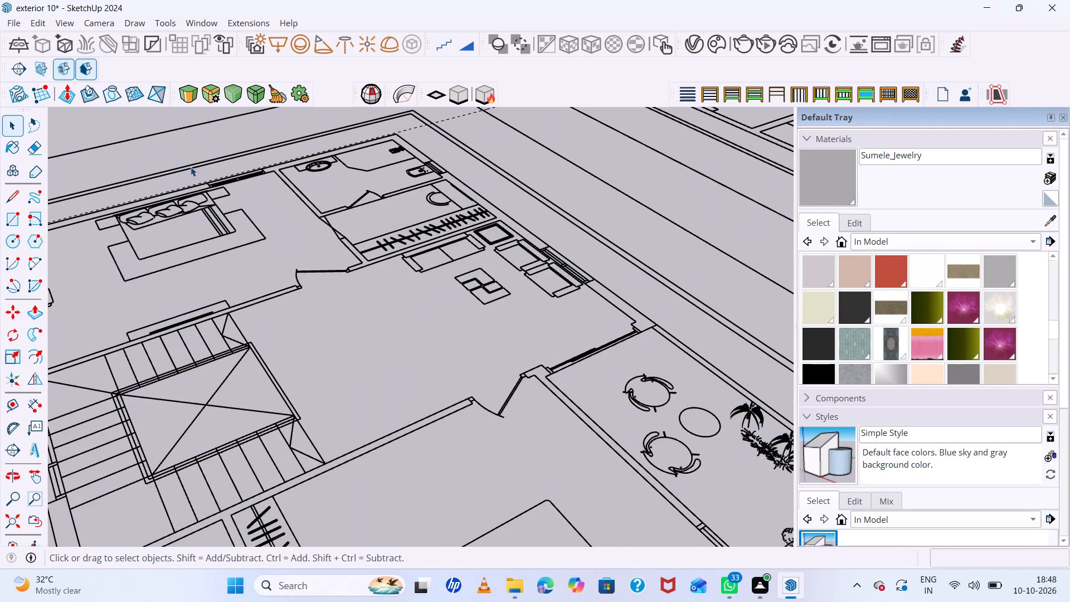
scroll(188, 208, down, 5)
scroll(247, 174, up, 10)
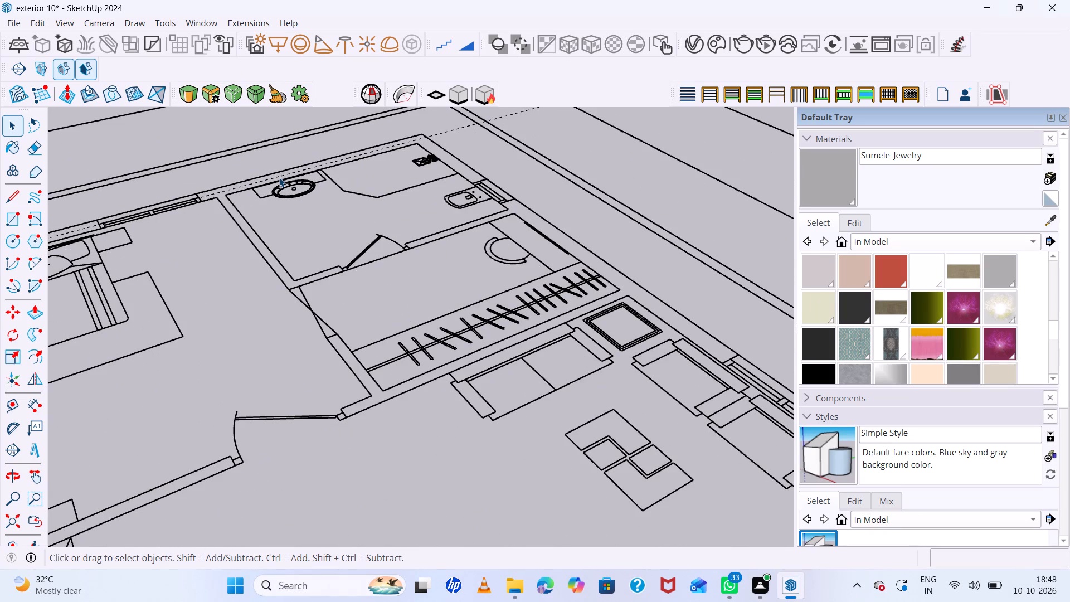
click(198, 23)
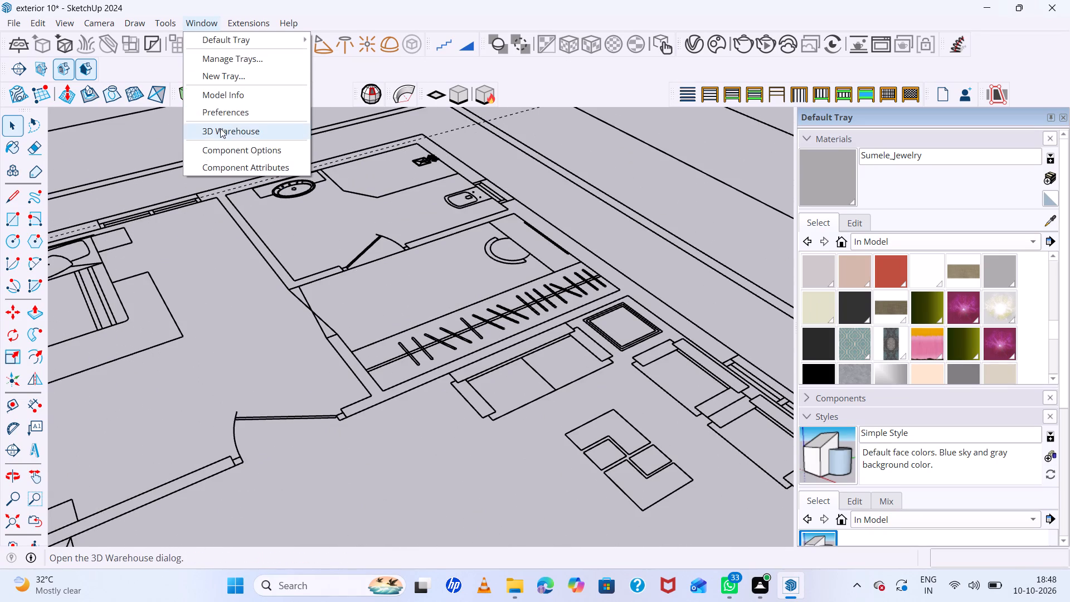
click(220, 128)
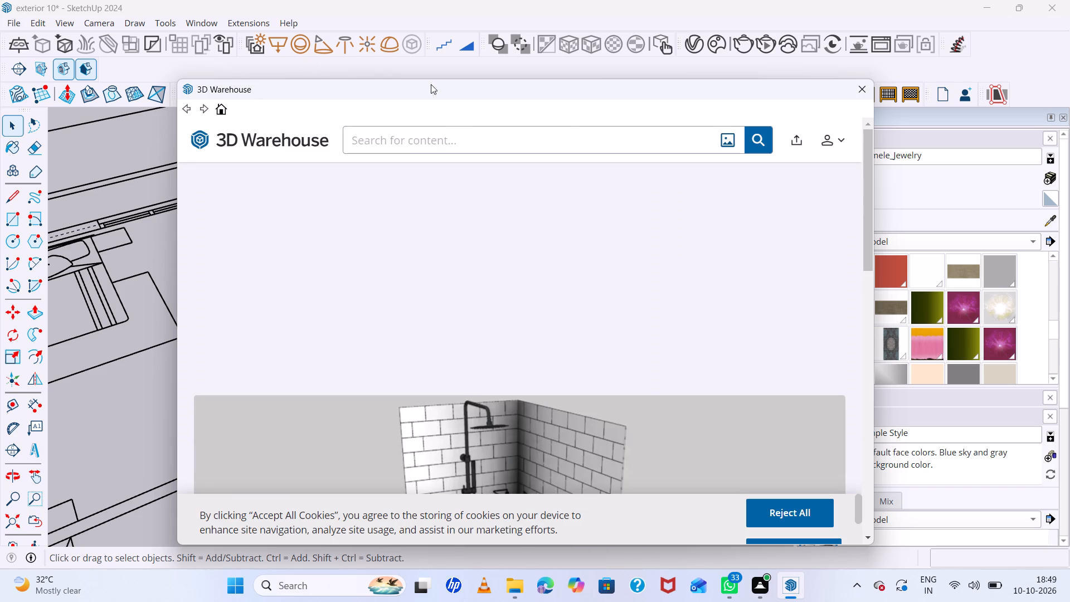
click(446, 131)
key(s)
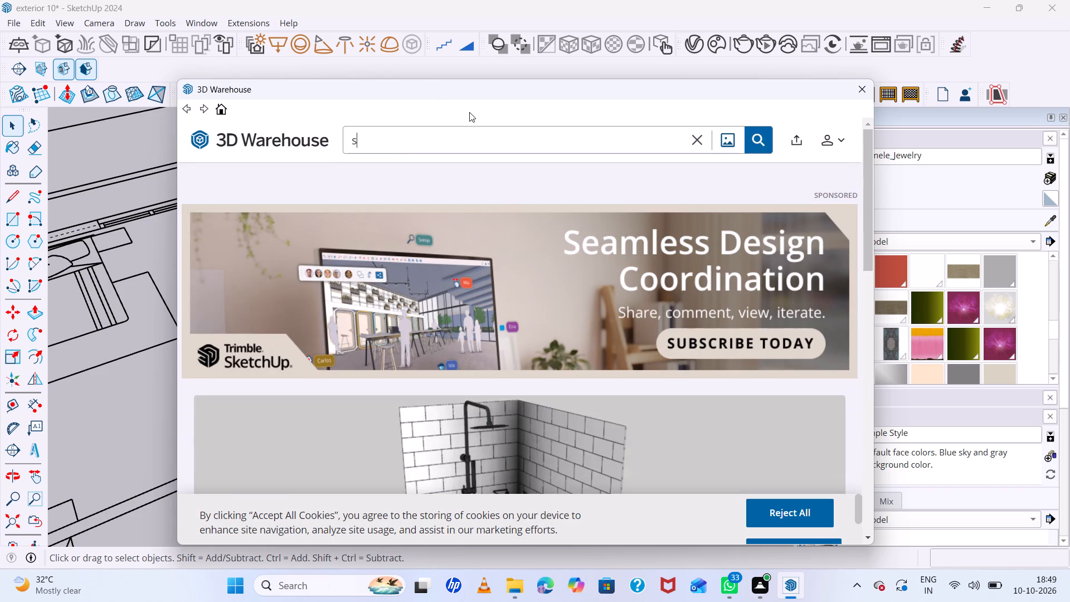
text(ink)
key(Return)
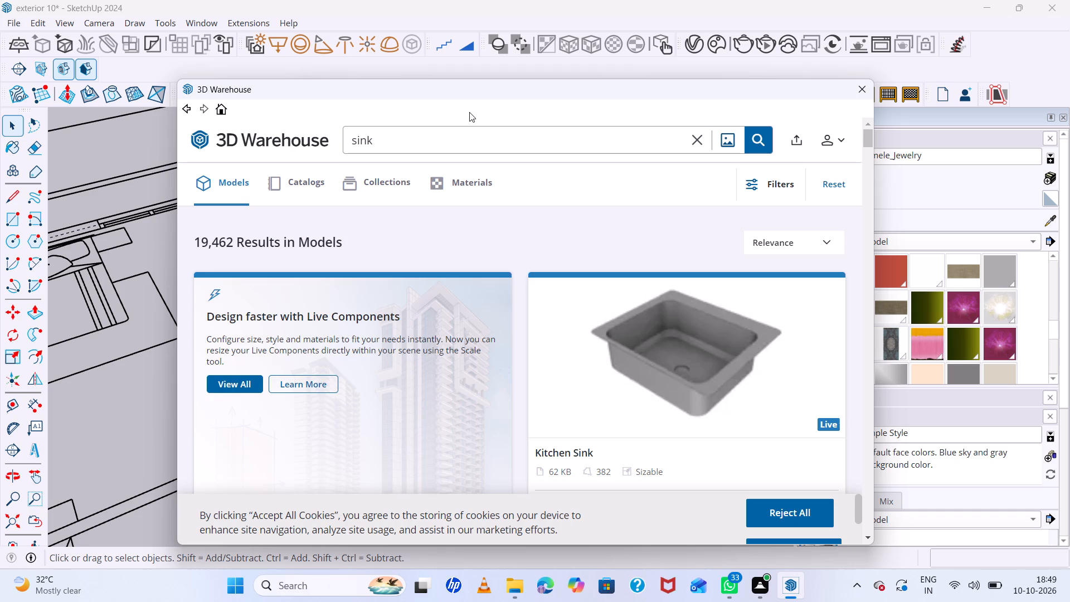
Download the white basin sink on a wooden two-door cabinet from the search results directly into the model.
scroll(620, 259, down, 4)
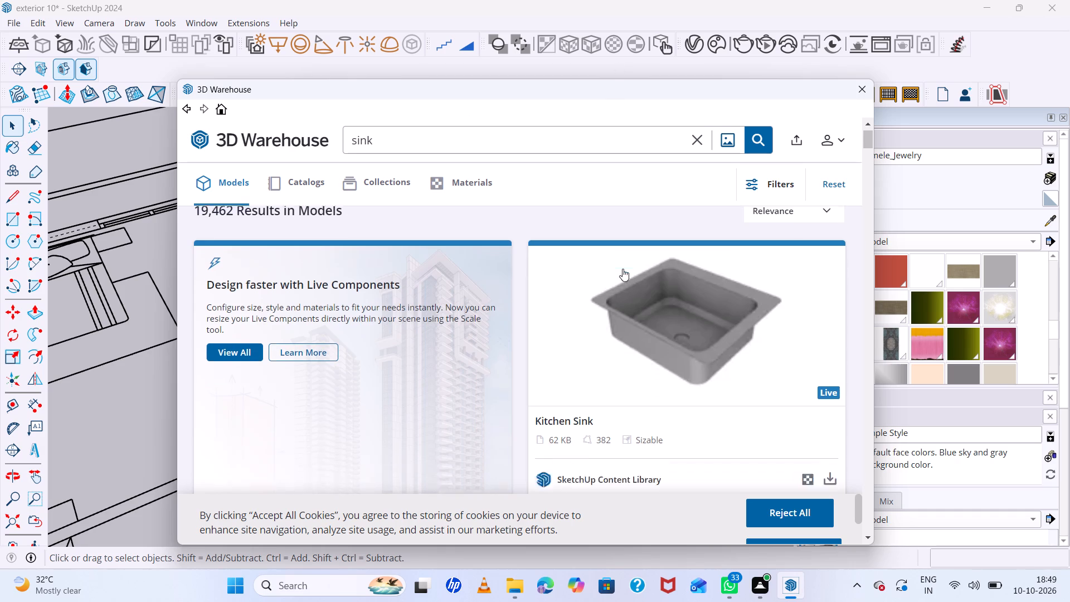
scroll(622, 269, down, 4)
scroll(622, 269, up, 2)
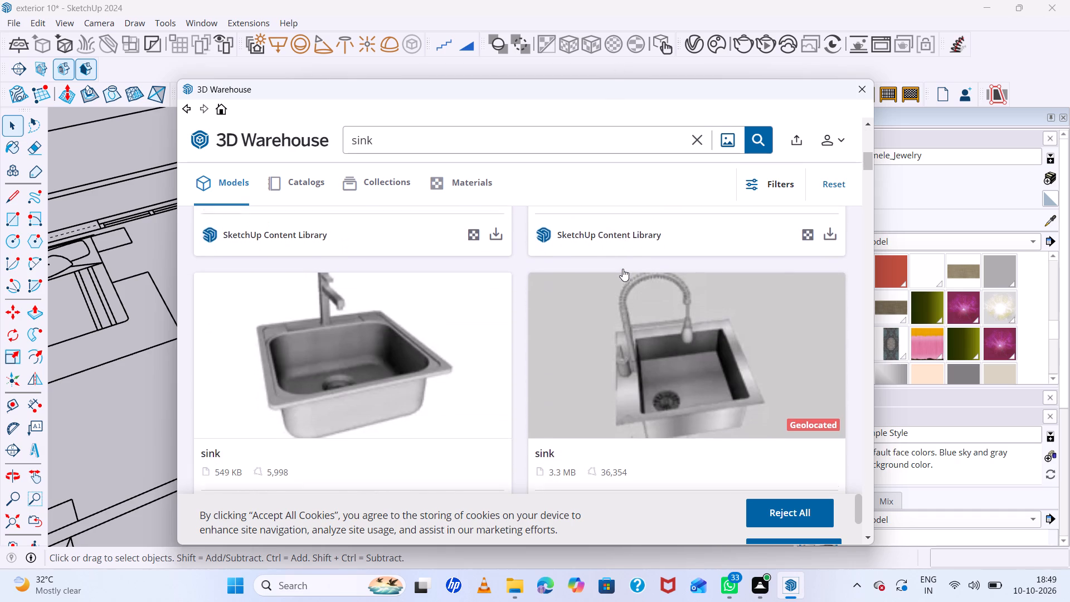
scroll(622, 269, up, 3)
scroll(622, 269, down, 12)
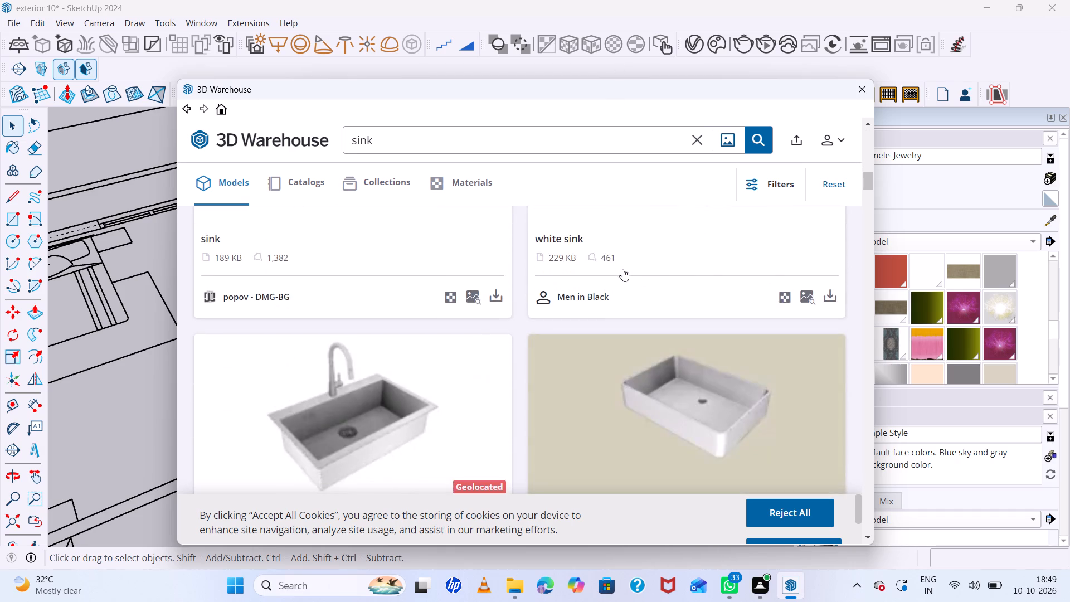
scroll(622, 269, down, 18)
click(373, 285)
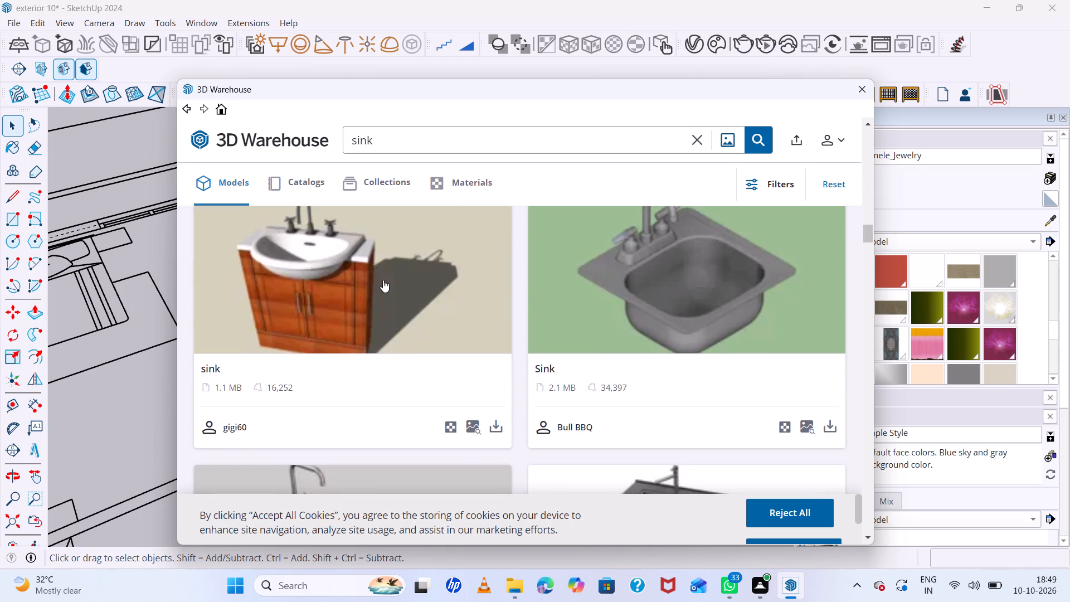
scroll(633, 258, down, 9)
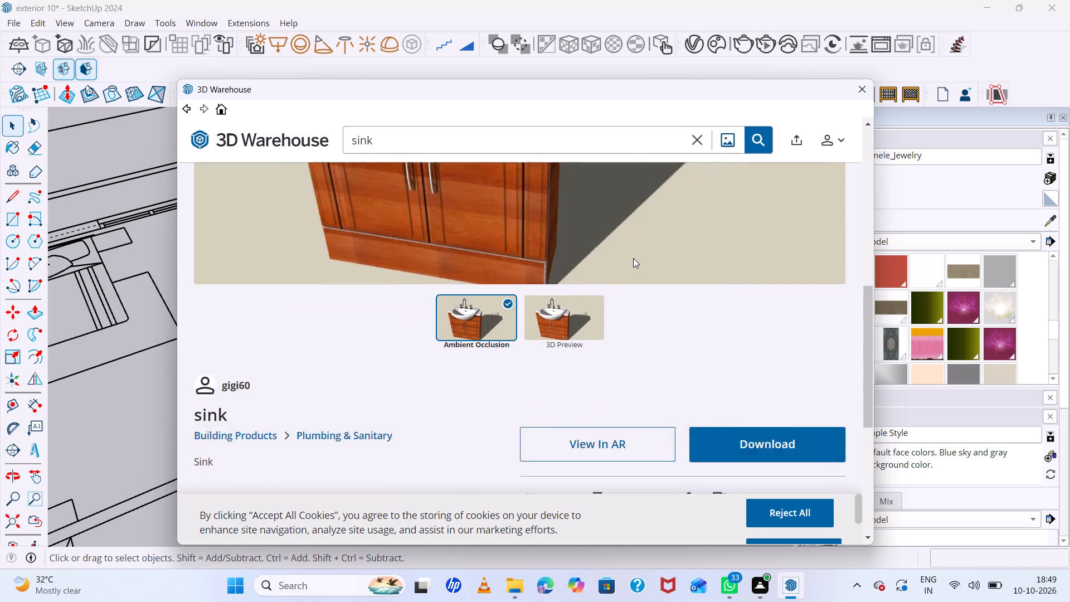
click(715, 283)
click(474, 329)
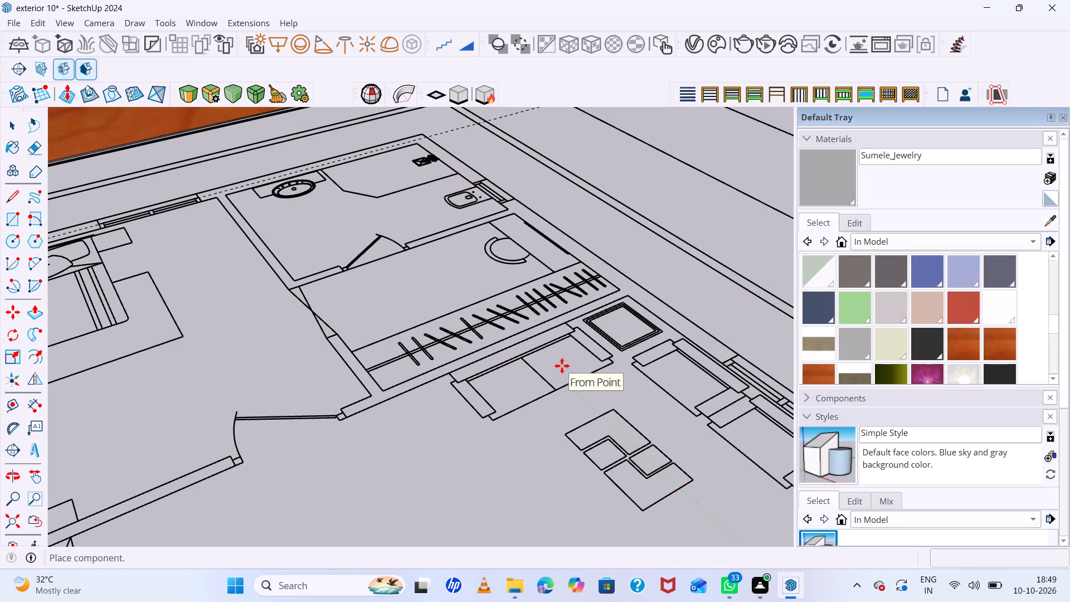
Place the downloaded sink cabinet on the middle floor plan.
scroll(562, 366, down, 20)
scroll(538, 361, down, 14)
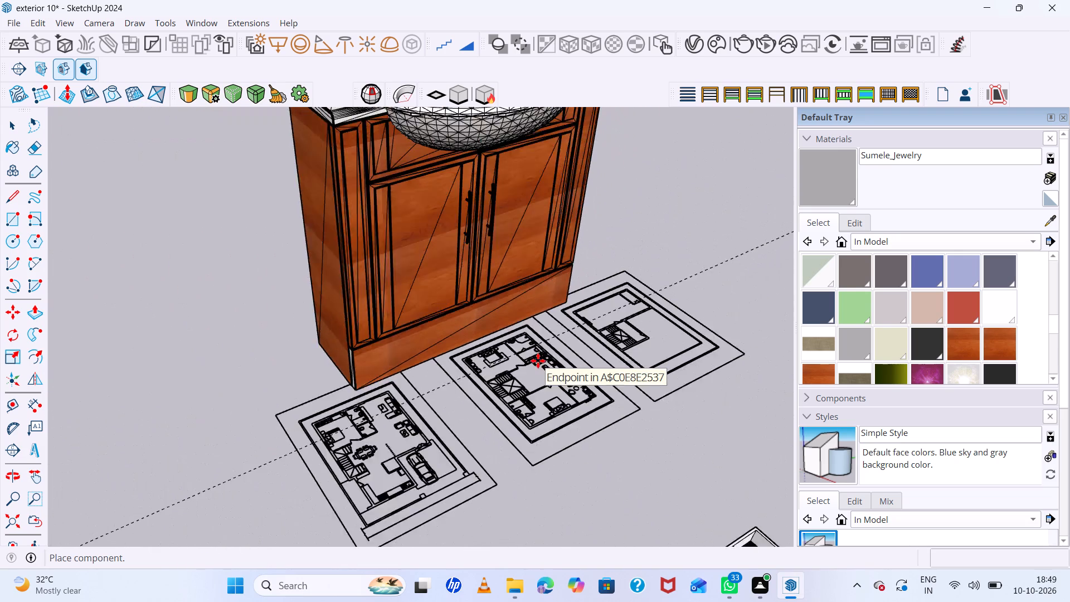
scroll(538, 361, down, 6)
click(538, 361)
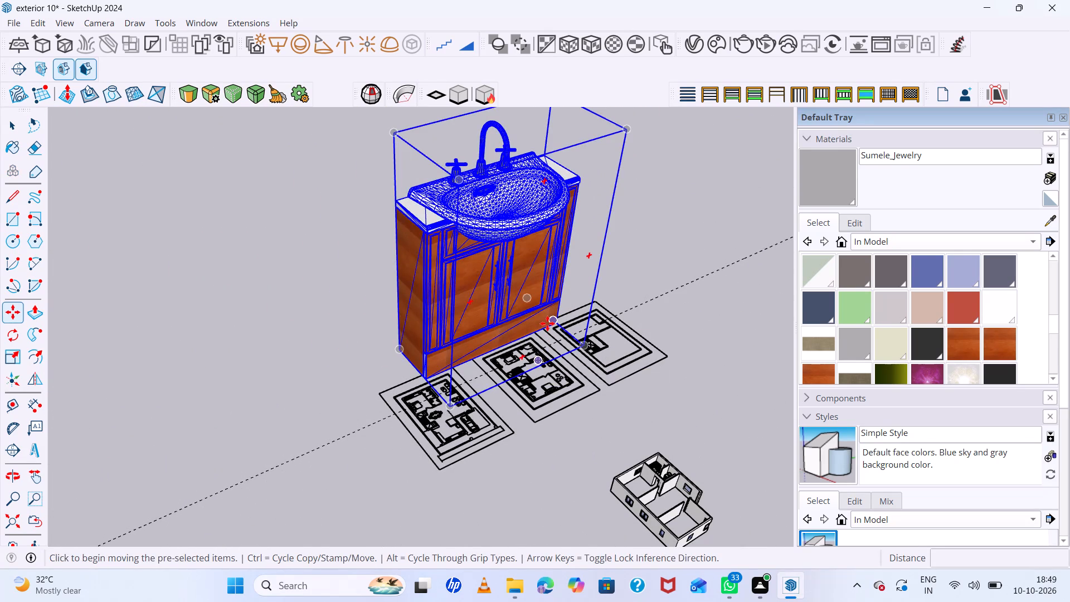
Scale the oversized sink cabinet down to about 0.24 along red, much lower in height, and about 0.29 along green.
key(s)
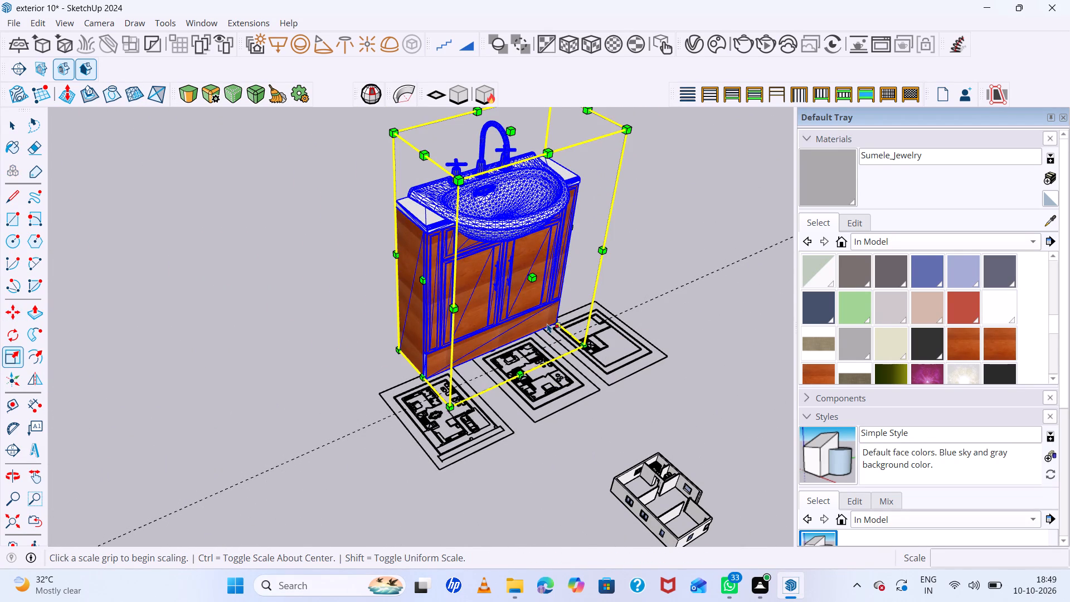
click(427, 282)
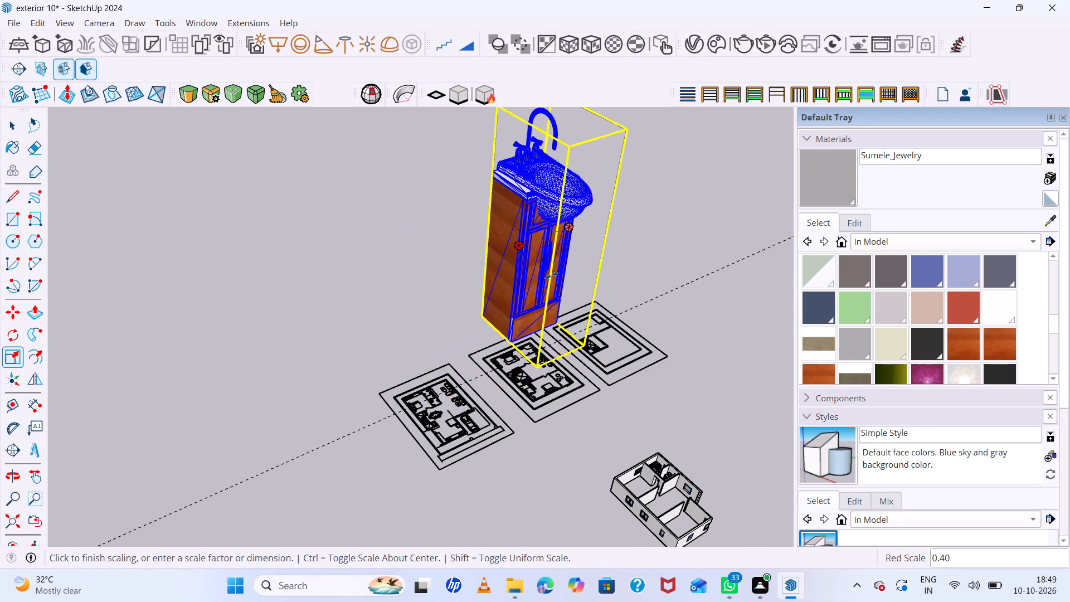
click(551, 275)
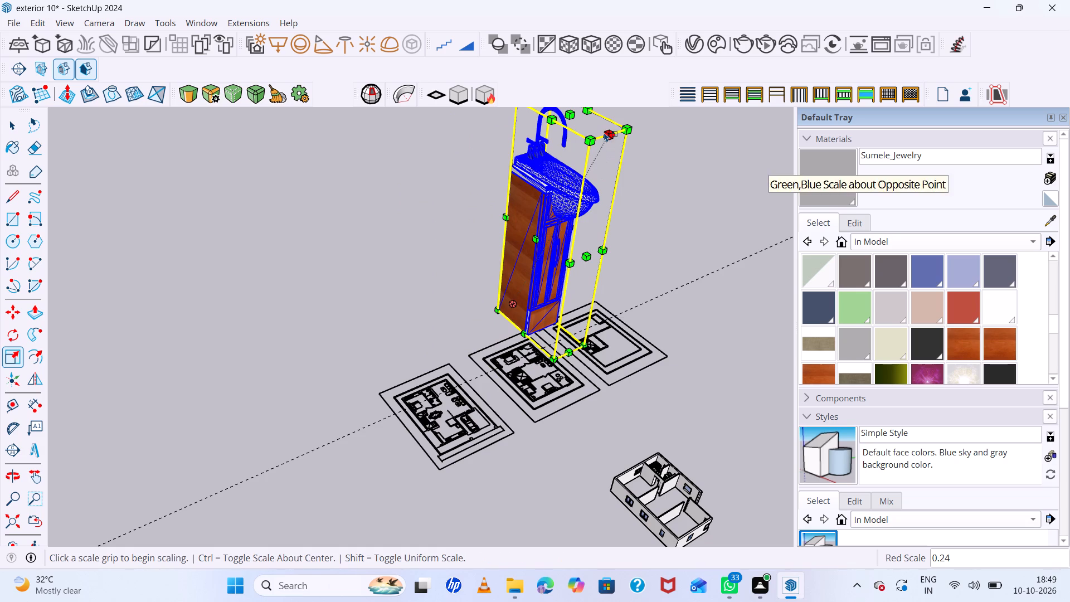
click(570, 108)
click(570, 116)
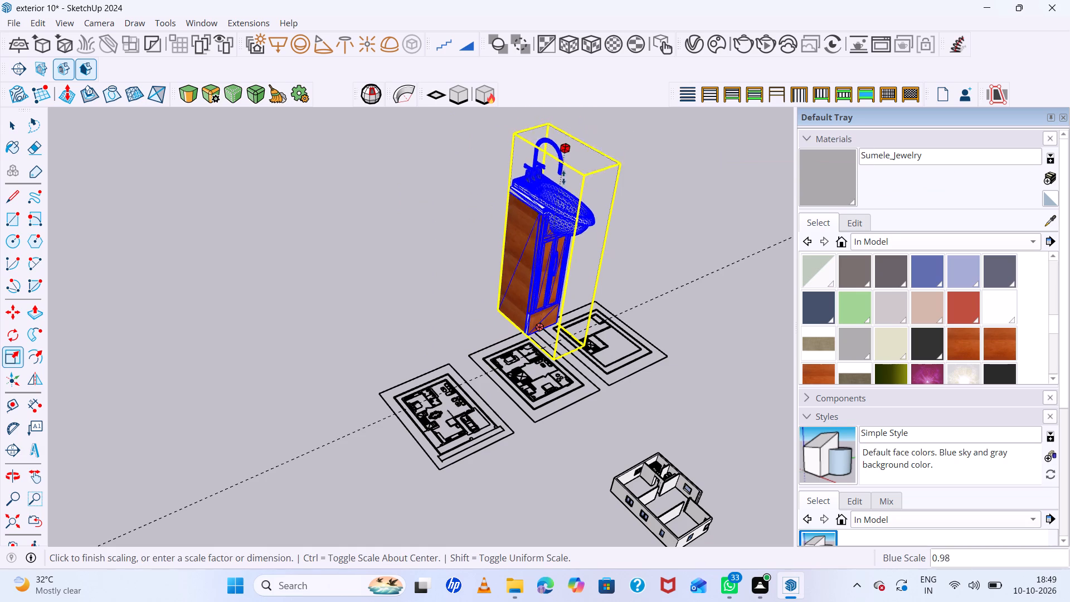
click(571, 332)
scroll(570, 337, up, 10)
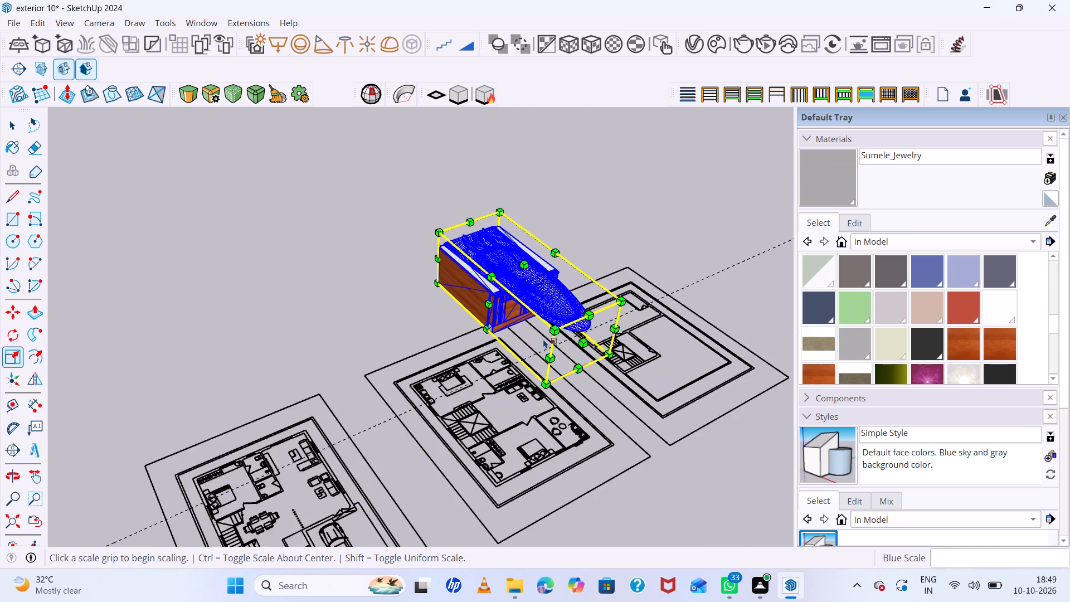
scroll(562, 354, up, 4)
click(593, 340)
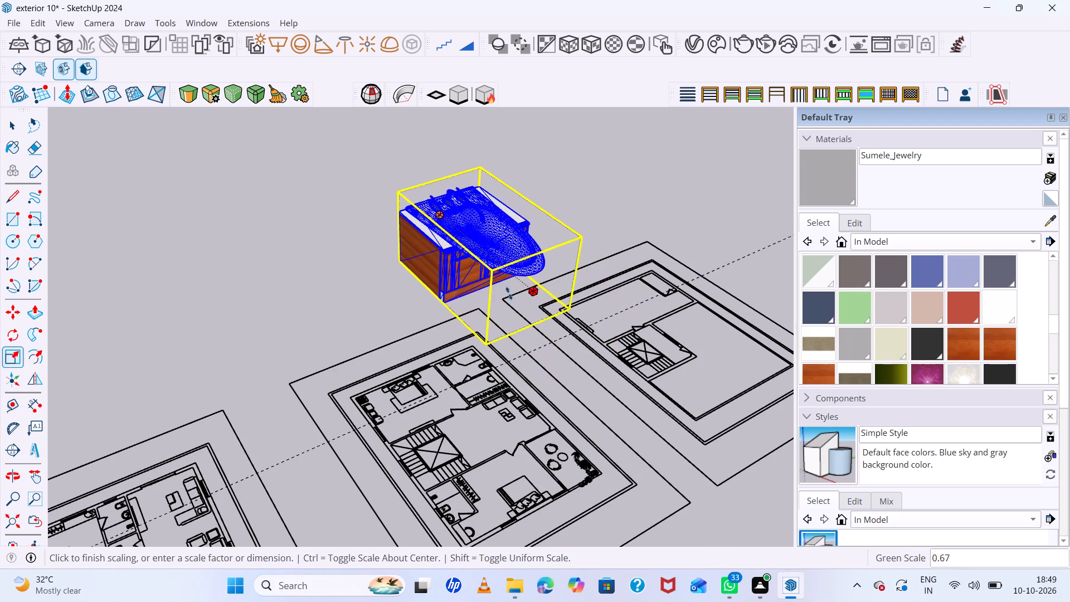
click(469, 244)
Shrink the sink cabinet further to about 0.47 and 0.46 along red, 0.51 in height, and 0.47 and 0.80 along green.
scroll(451, 248, up, 10)
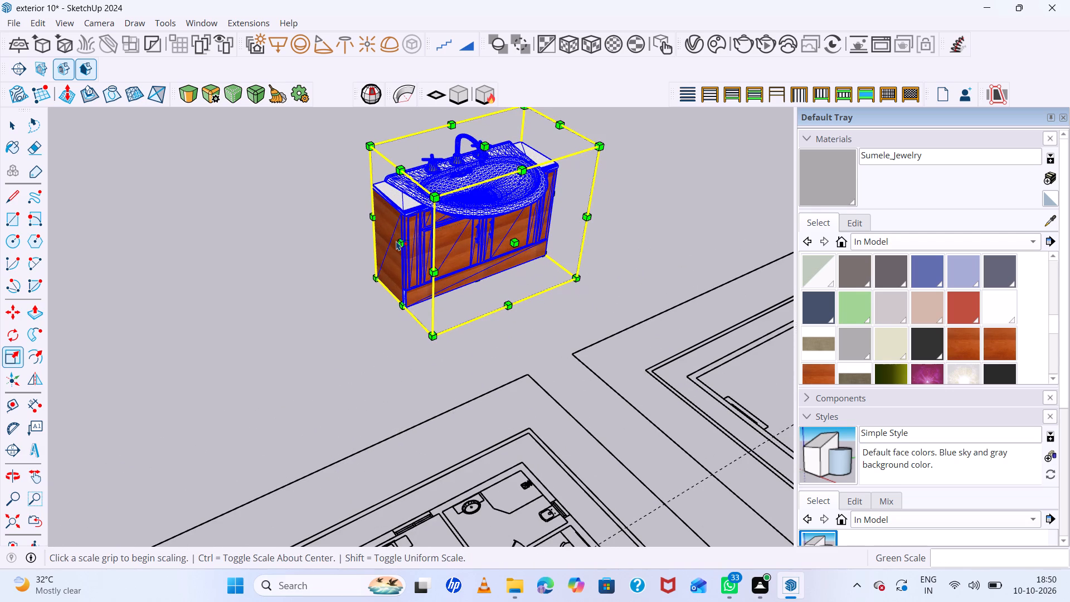
click(396, 241)
click(401, 242)
click(490, 221)
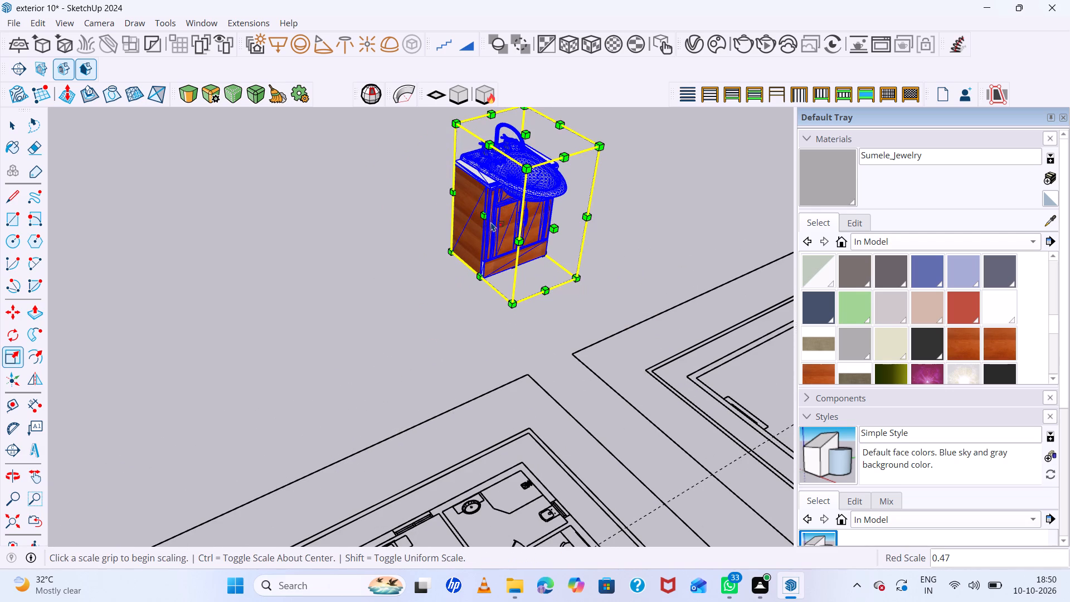
click(526, 130)
click(526, 206)
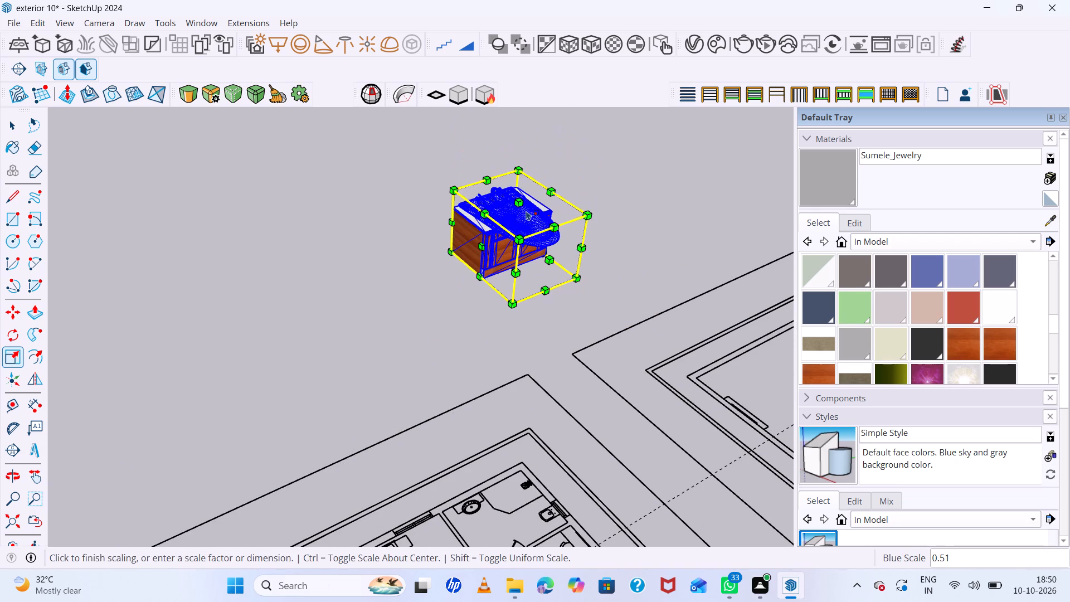
click(551, 259)
click(524, 226)
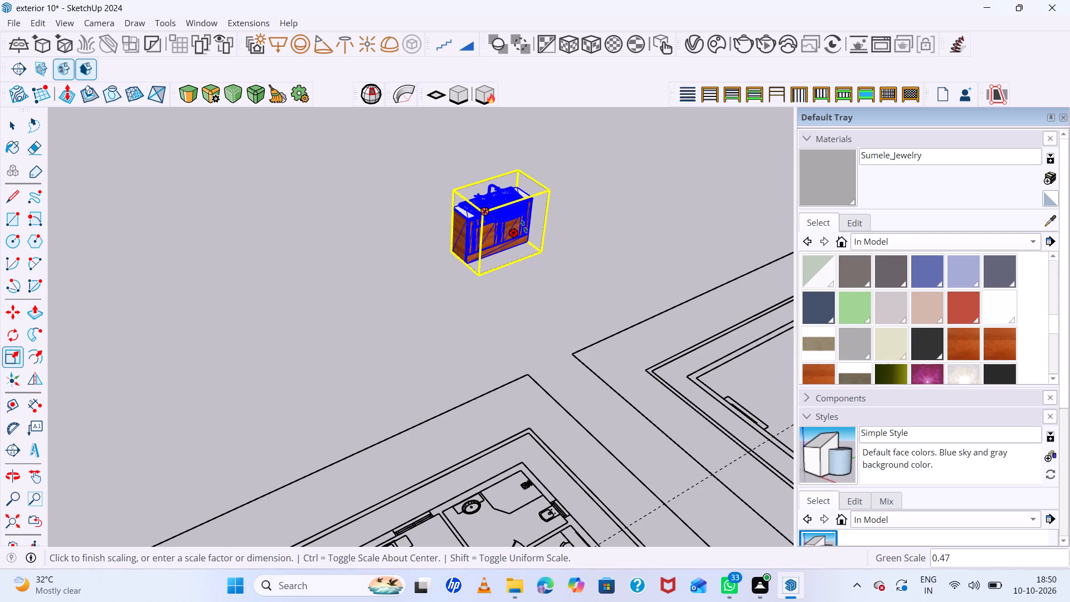
click(465, 232)
click(501, 221)
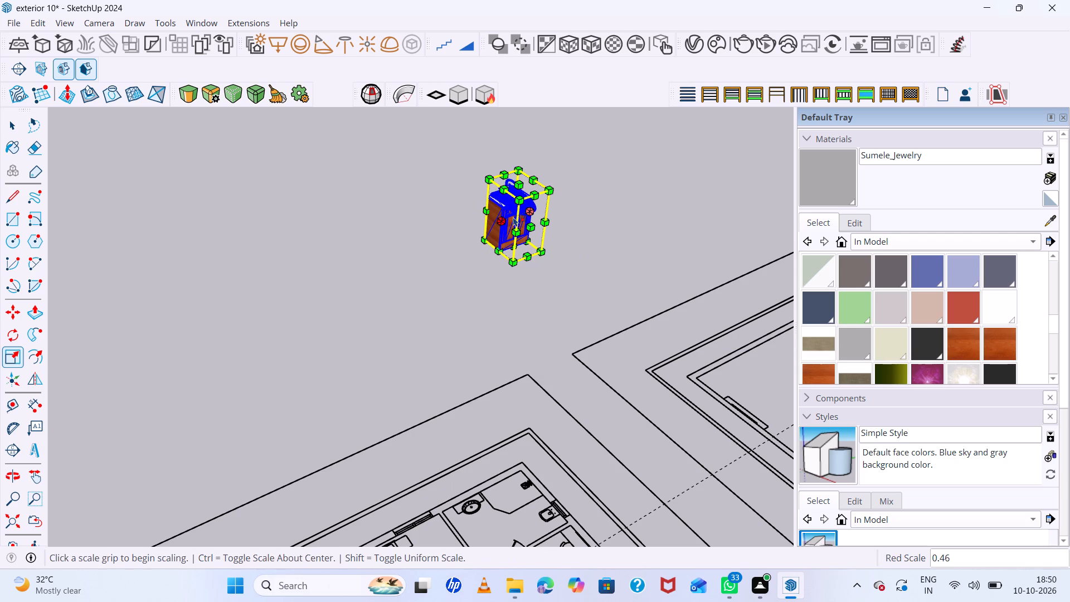
click(531, 229)
click(527, 218)
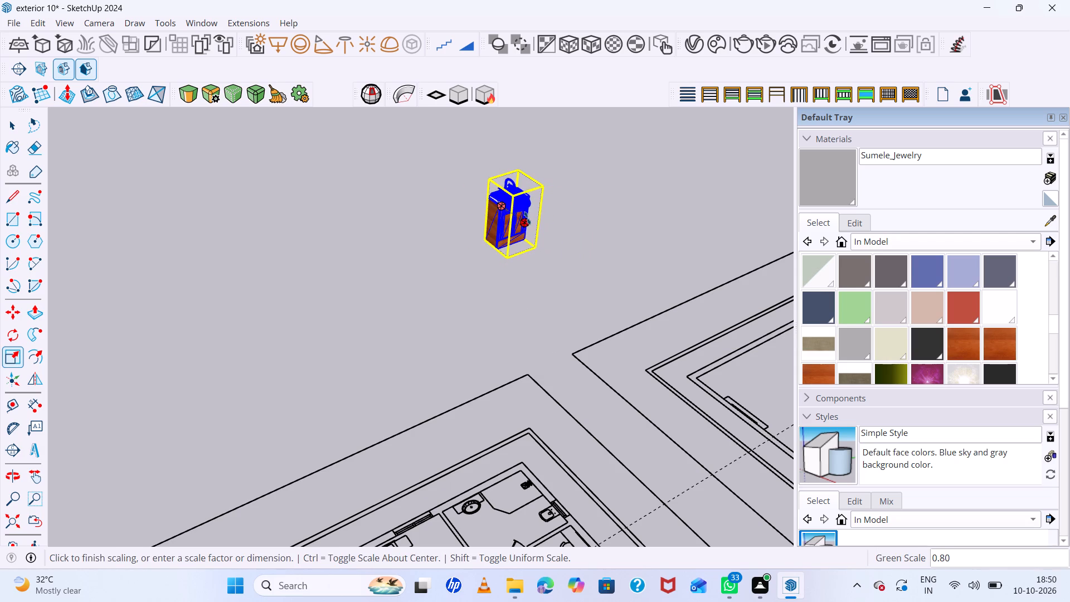
Reduce the sink cabinet's depth by scaling it to about 0.67 along green.
scroll(546, 196, up, 19)
scroll(549, 220, down, 2)
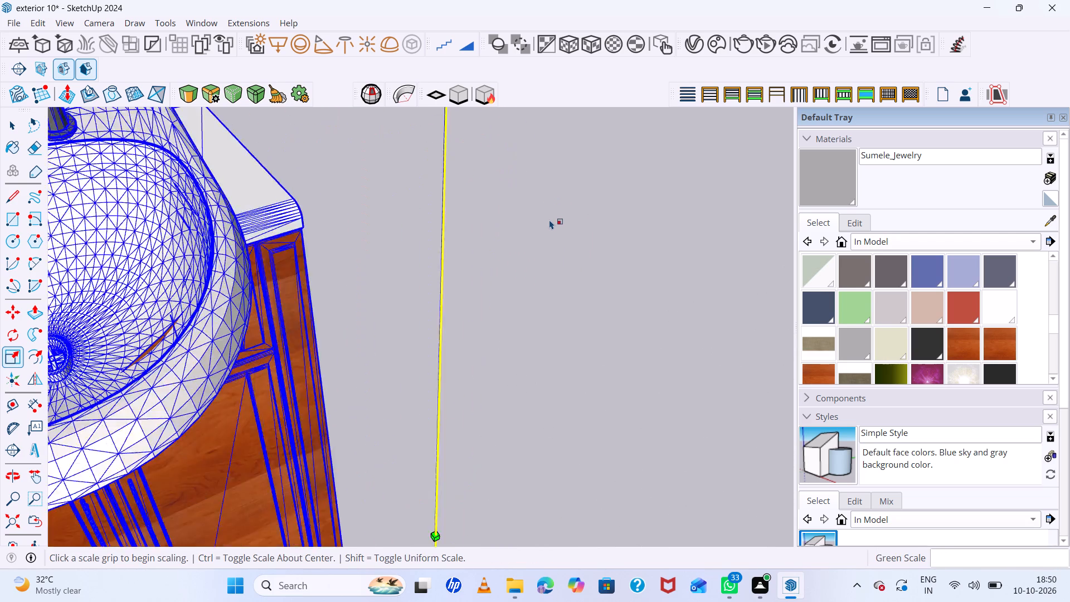
scroll(549, 220, down, 2)
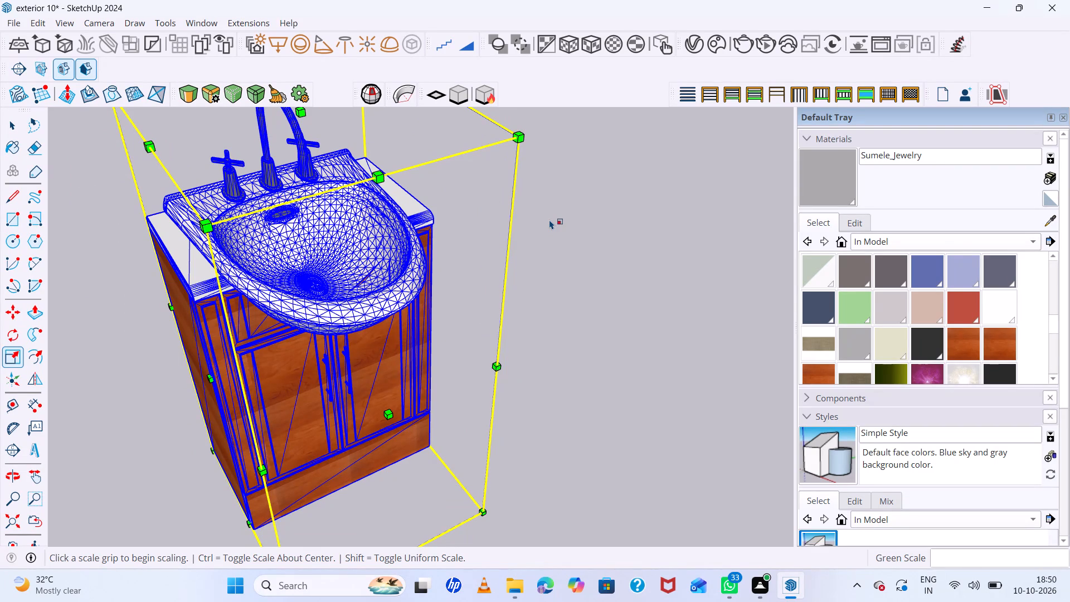
scroll(534, 242, down, 5)
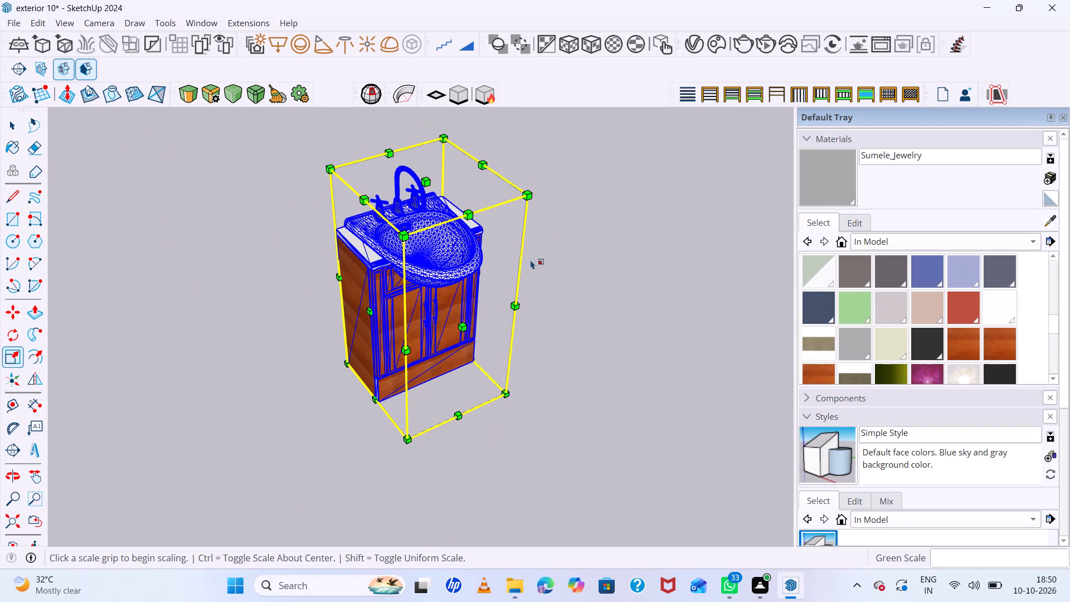
click(466, 328)
click(448, 287)
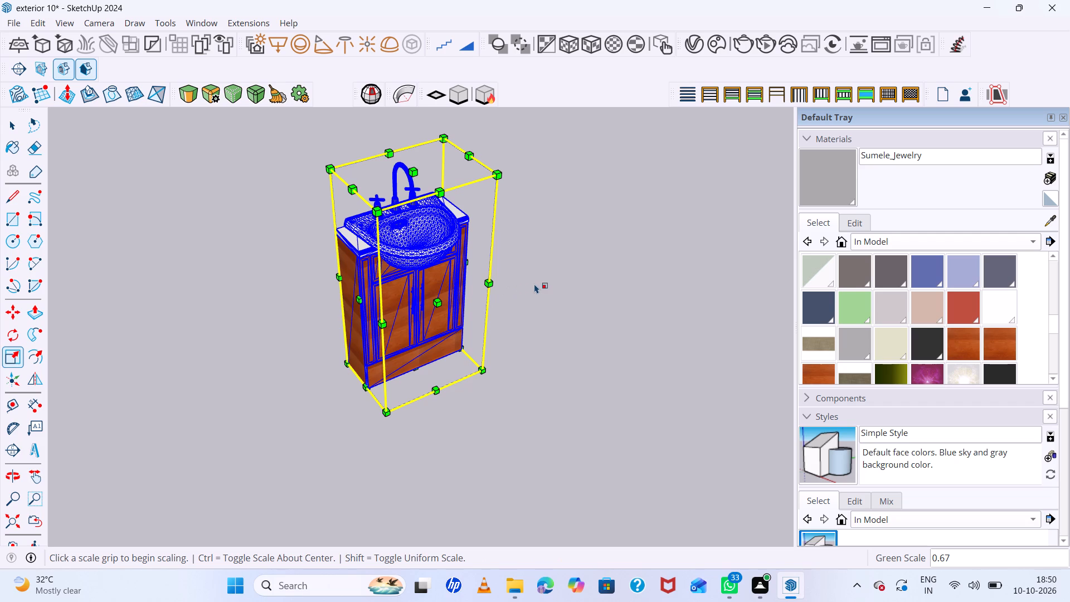
key(space)
click(537, 284)
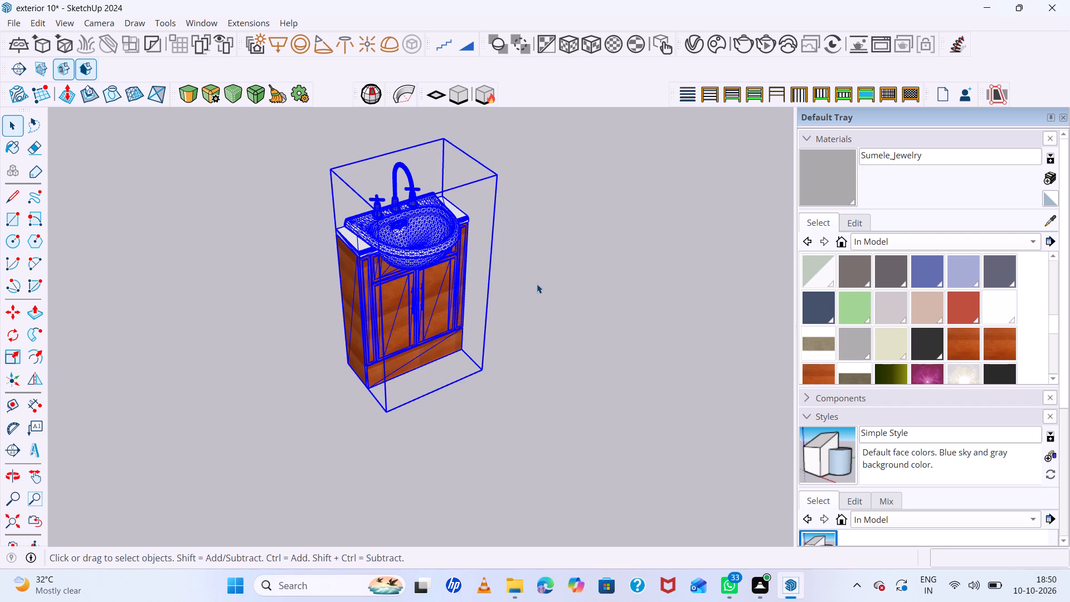
Examine the proportions of the scaled sink cabinet, its basin and its doors from the front and above.
scroll(401, 296, up, 9)
middle_drag(393, 287, 370, 245)
scroll(373, 258, up, 2)
scroll(370, 245, down, 6)
scroll(387, 290, down, 9)
click(470, 259)
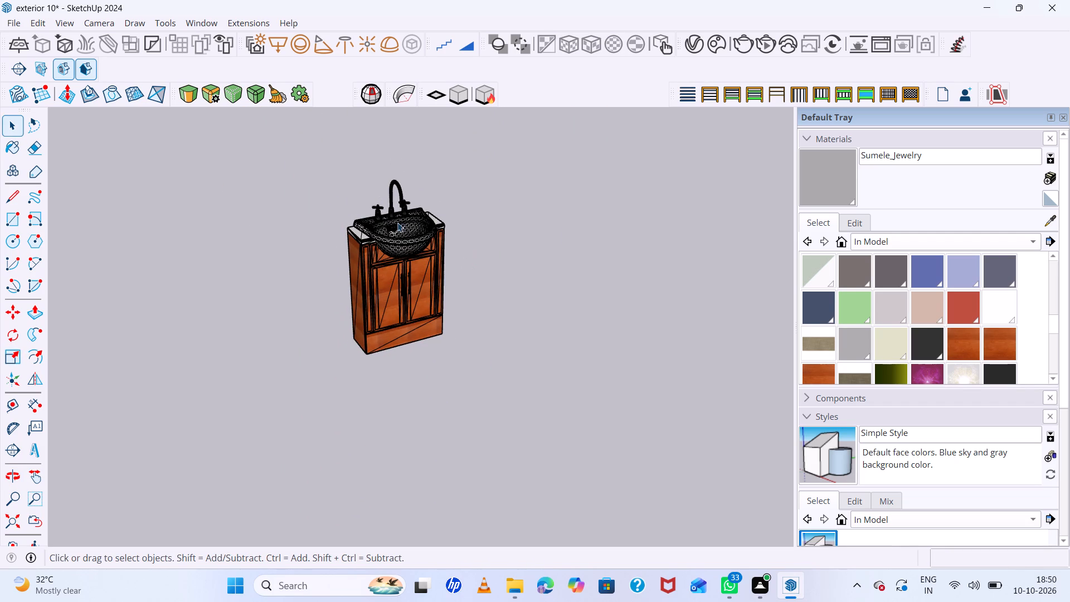
scroll(395, 223, up, 16)
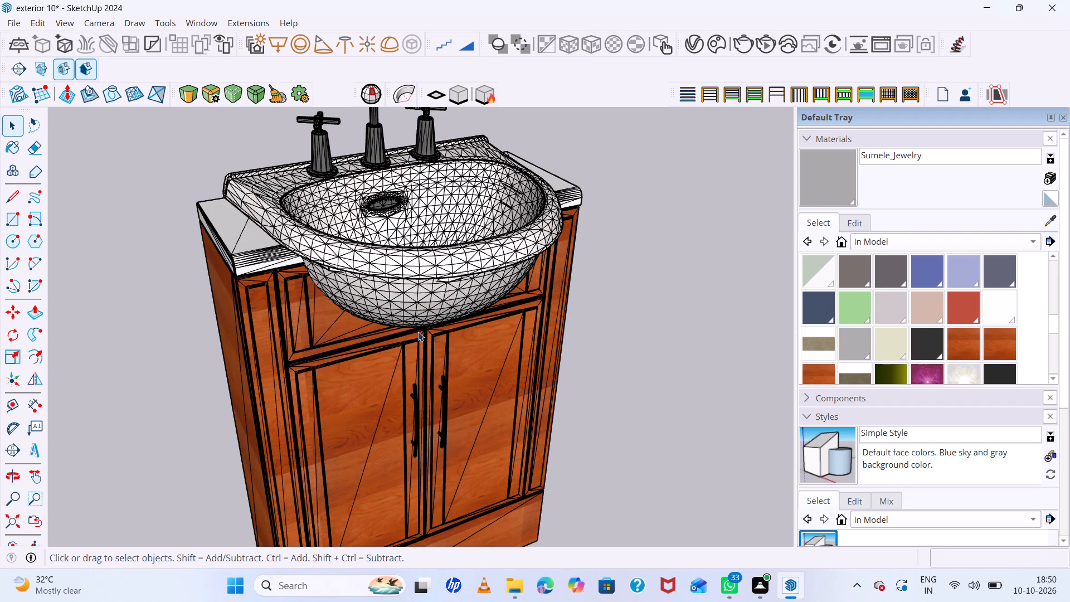
middle_drag(423, 274, 403, 363)
Move the sink cabinet about 82' by its front base corner to the oval basin in the middle plan's bathroom beyond the staircase.
click(489, 161)
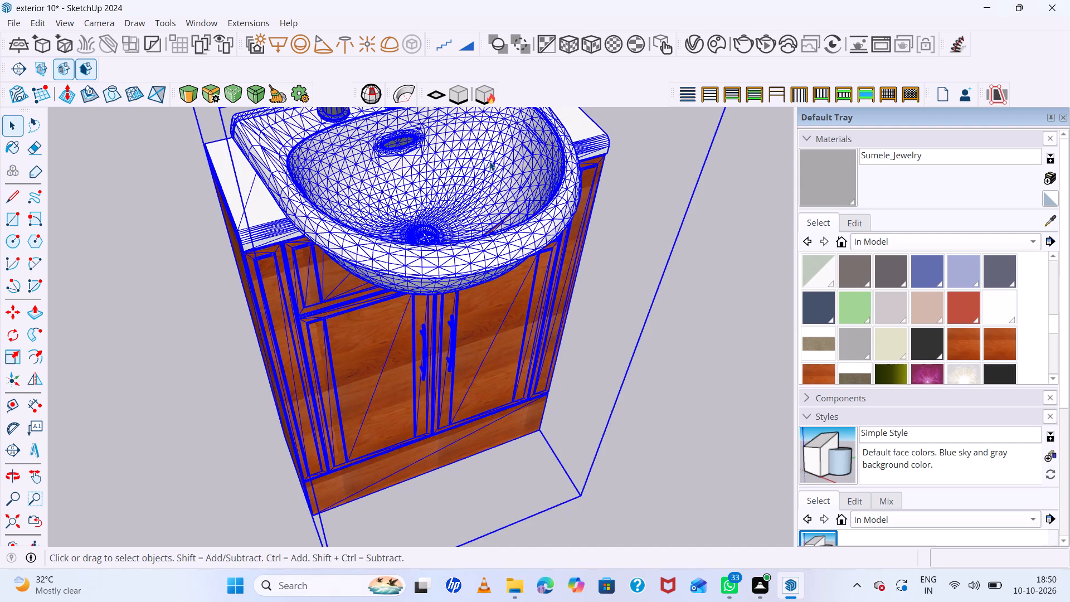
scroll(489, 161, down, 11)
key(m)
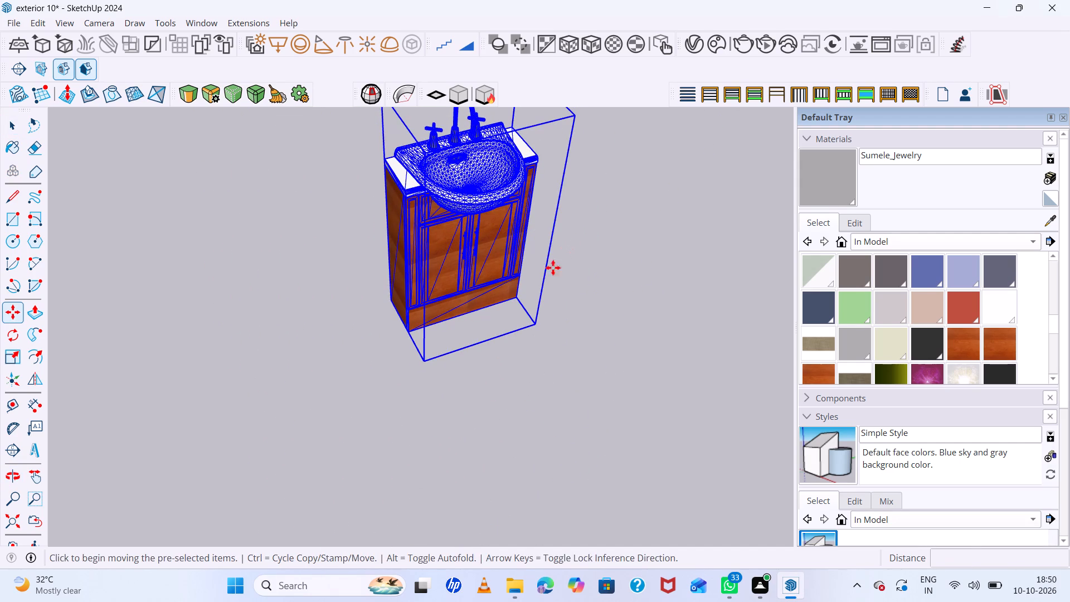
click(426, 358)
scroll(619, 328, down, 20)
scroll(619, 328, down, 1)
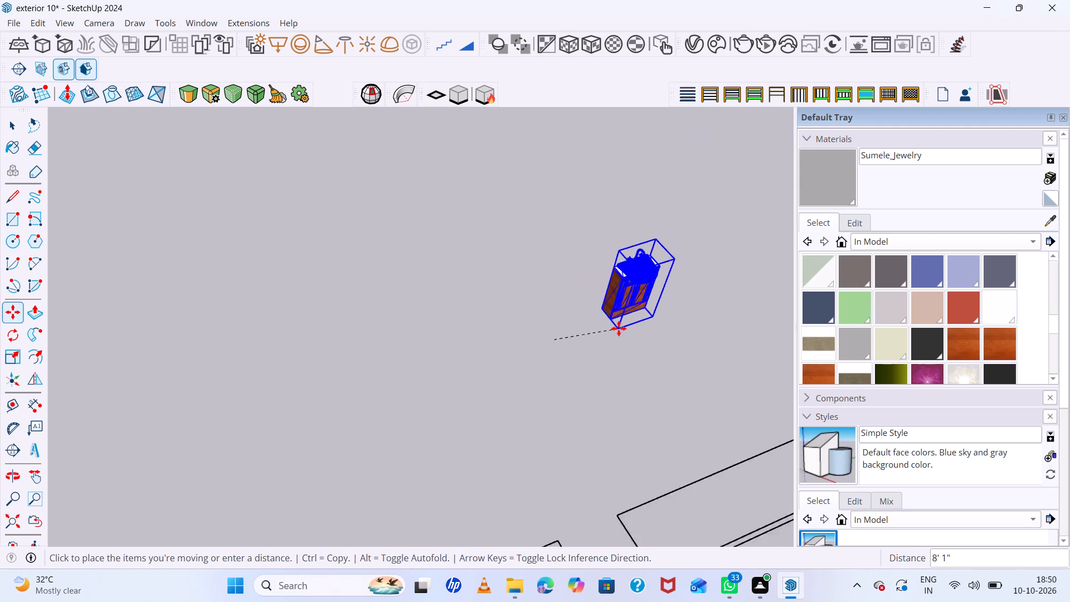
scroll(619, 328, down, 16)
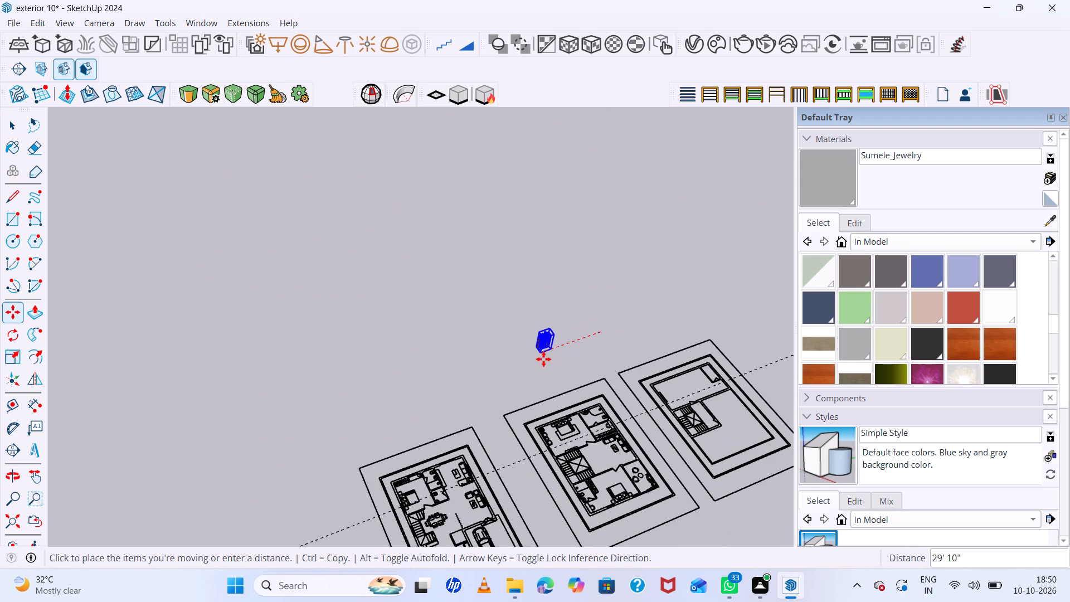
scroll(493, 387, down, 6)
scroll(549, 411, down, 13)
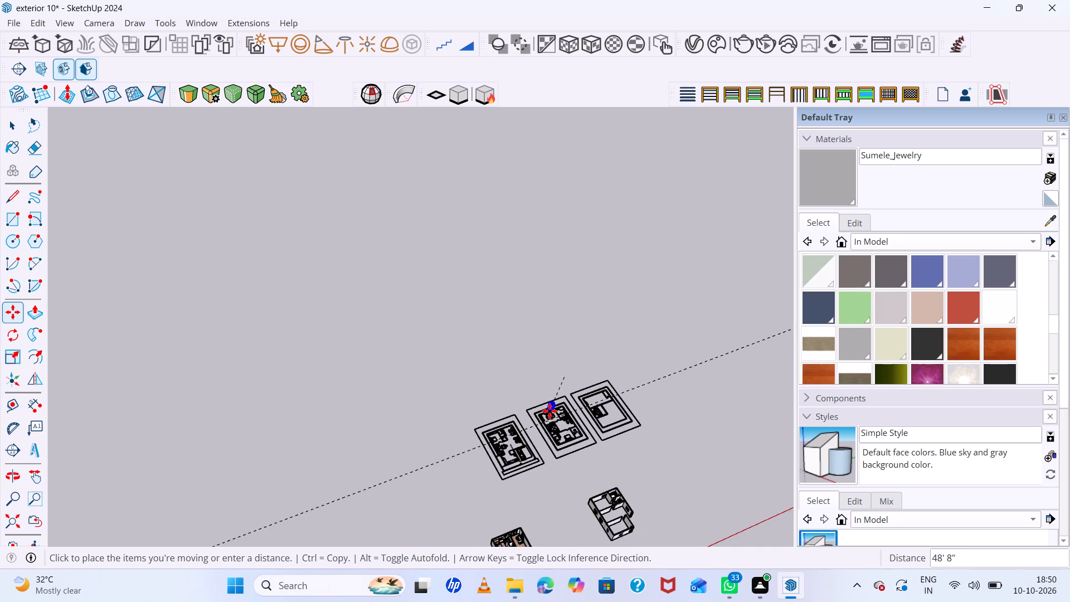
scroll(556, 427, up, 20)
scroll(556, 427, up, 10)
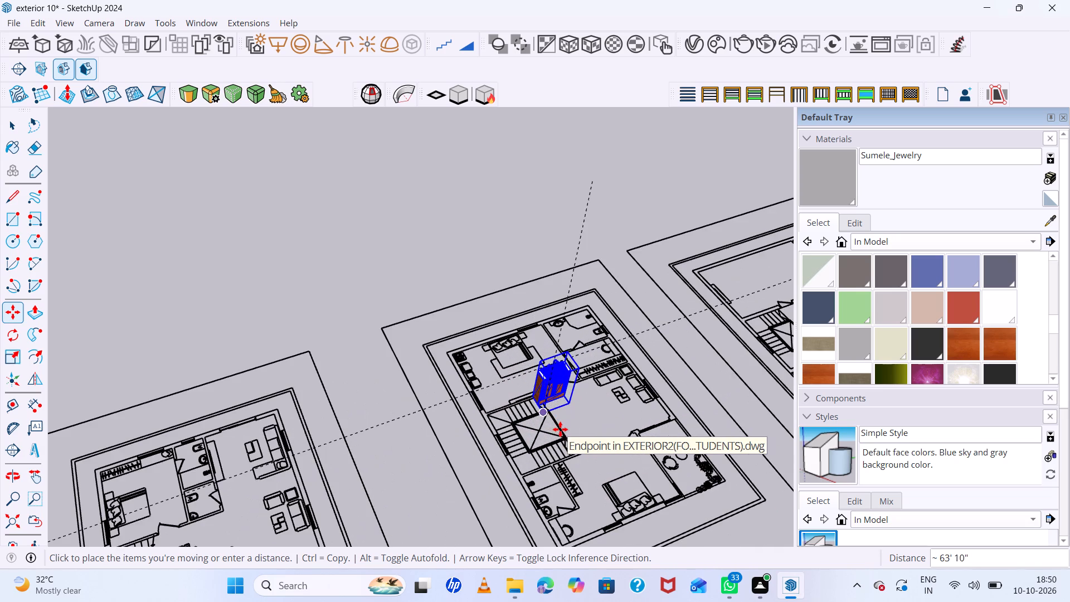
scroll(526, 398, down, 6)
scroll(535, 468, up, 18)
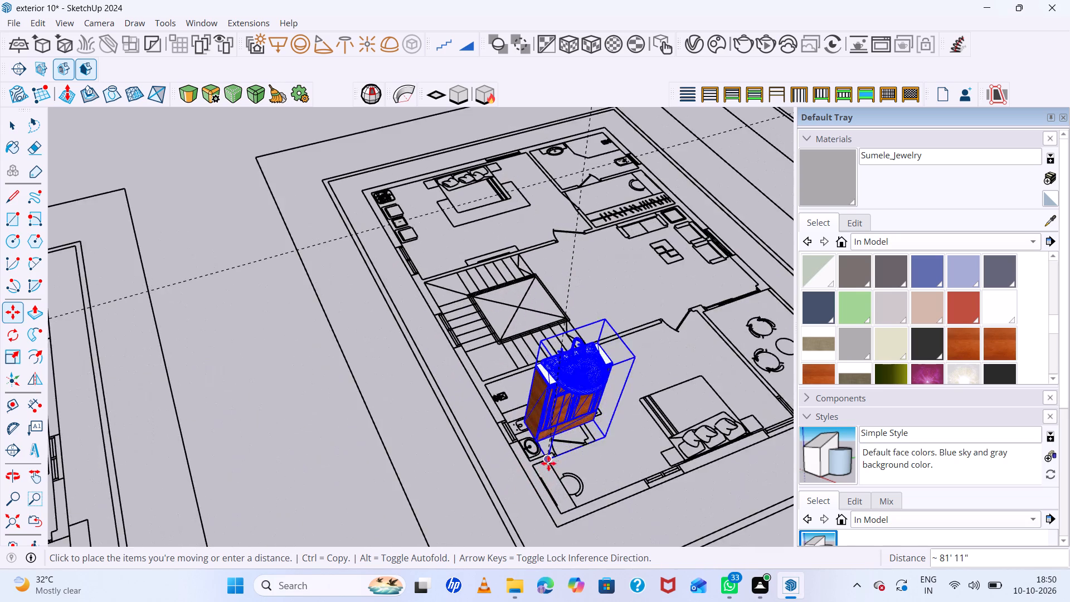
scroll(548, 463, up, 12)
scroll(520, 427, down, 2)
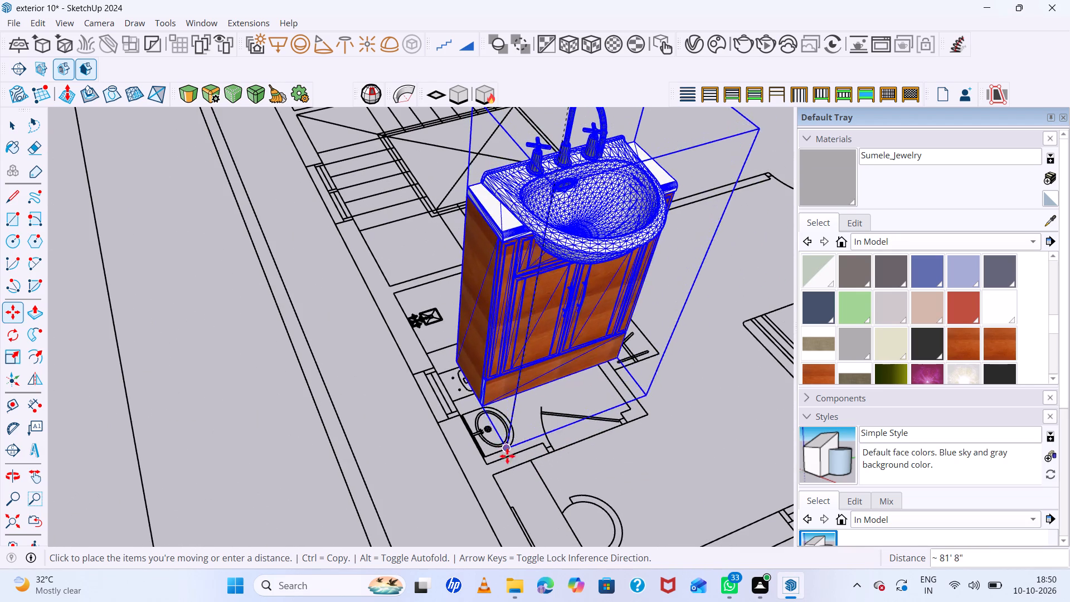
click(516, 460)
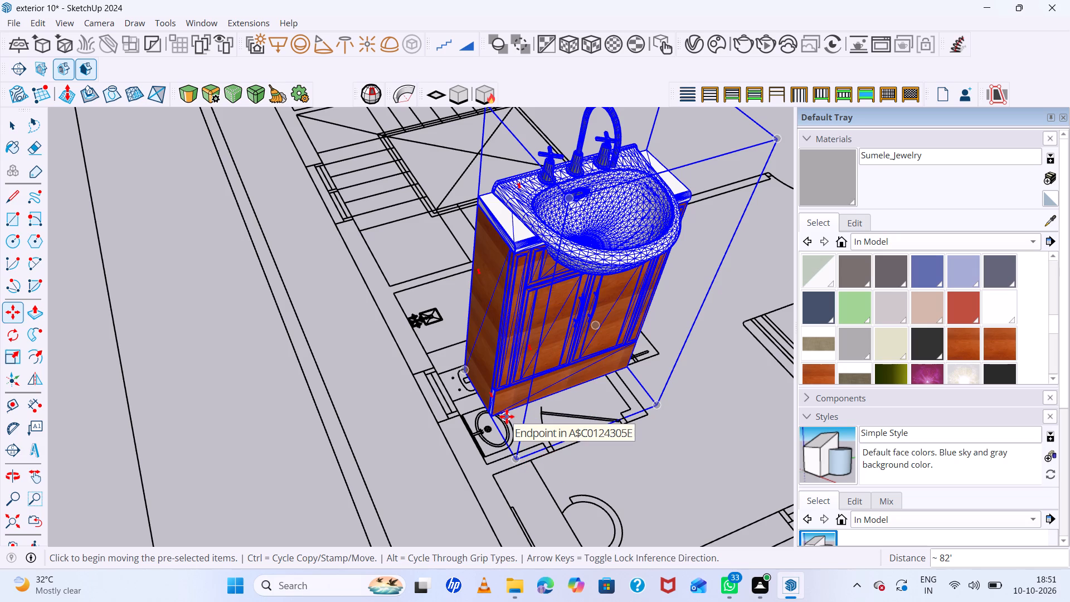
Shrink the sink cabinet to about 0.47 in height, 0.59 along green and 0.58 along red, and reduce its height slightly further.
key(s)
click(504, 311)
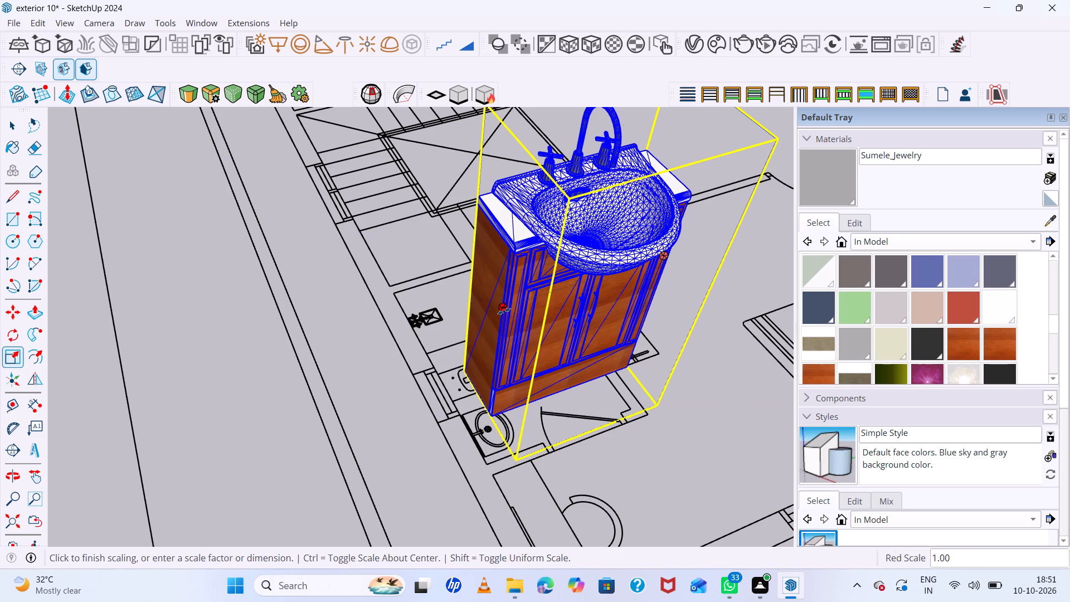
click(543, 308)
scroll(545, 327, down, 6)
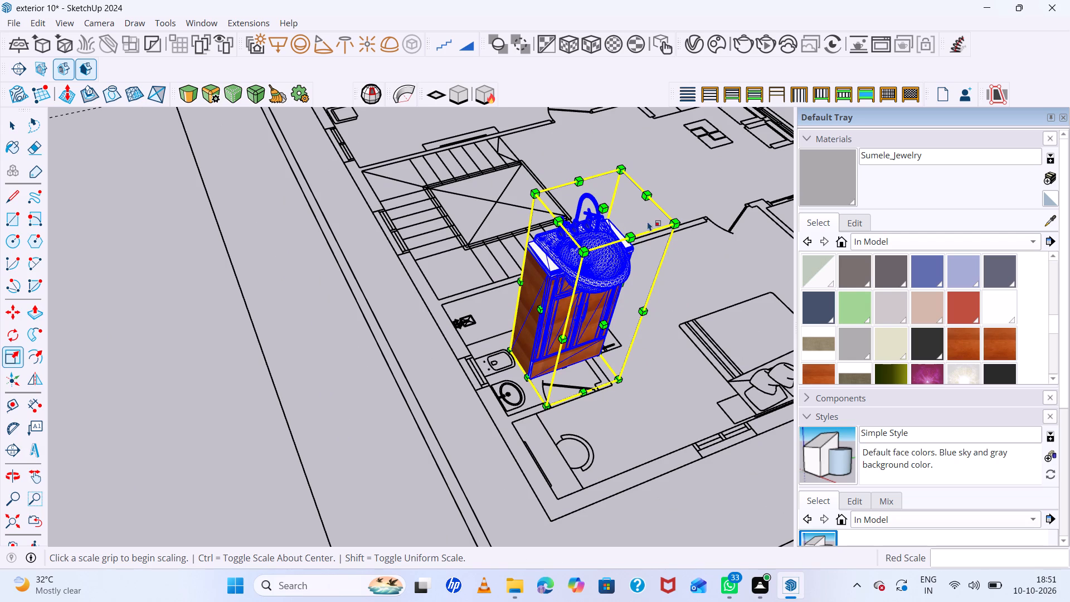
click(605, 207)
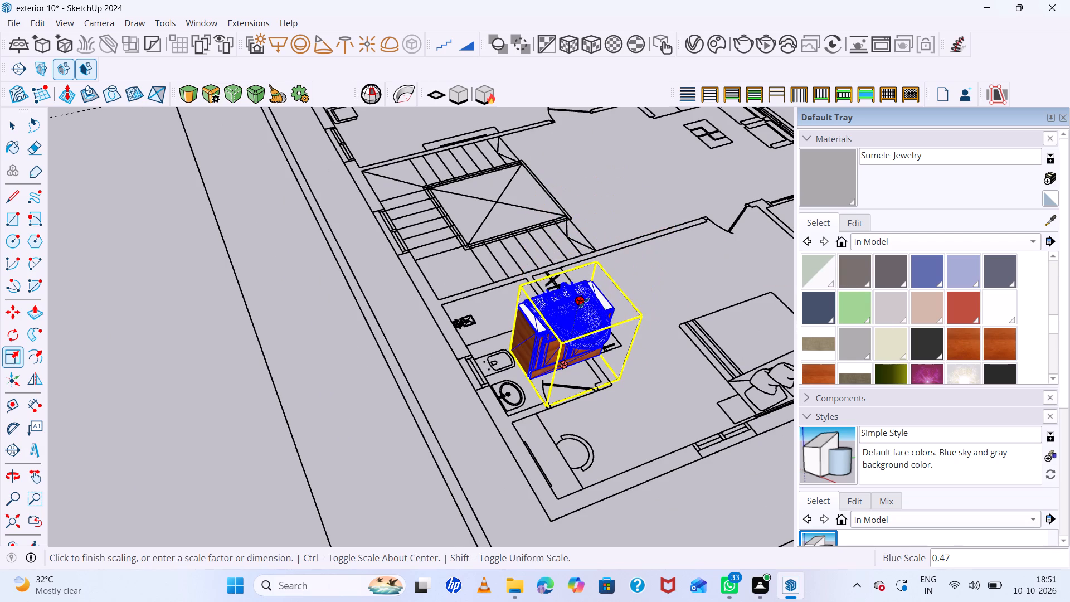
click(584, 303)
click(590, 366)
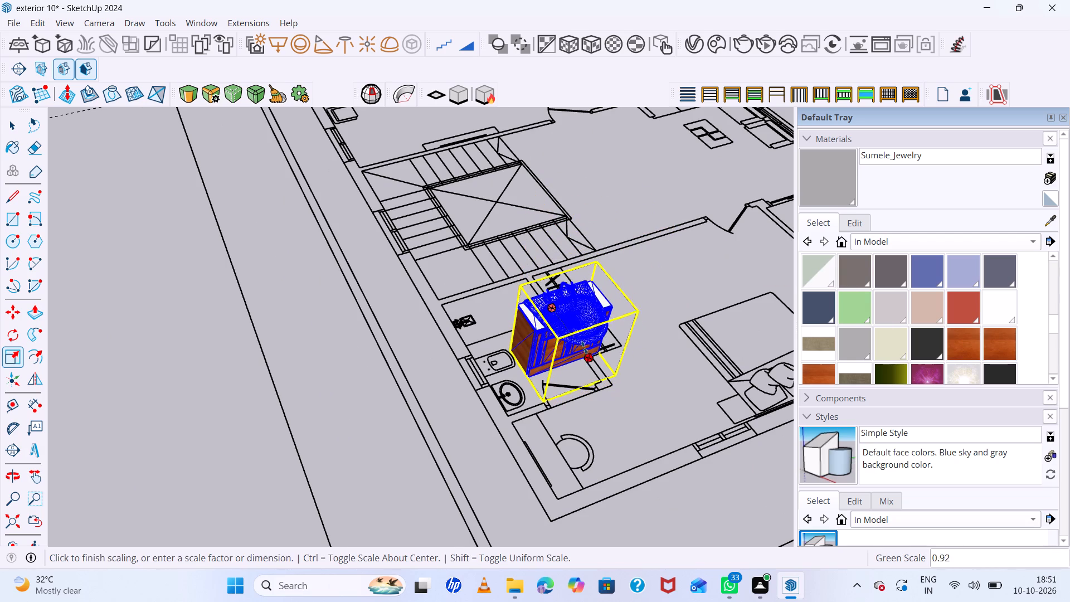
click(580, 337)
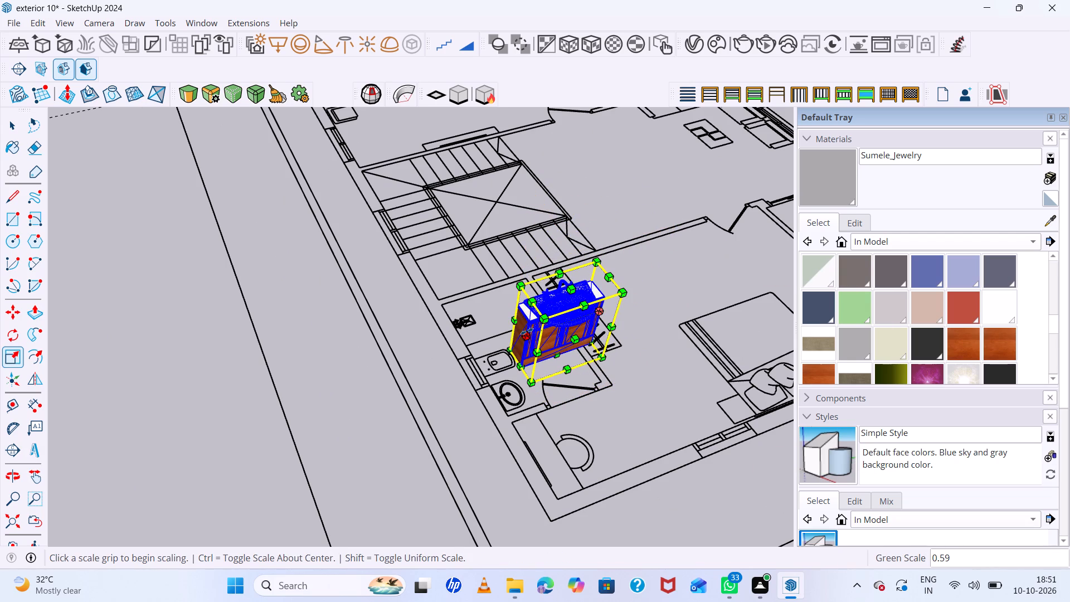
click(527, 331)
click(555, 321)
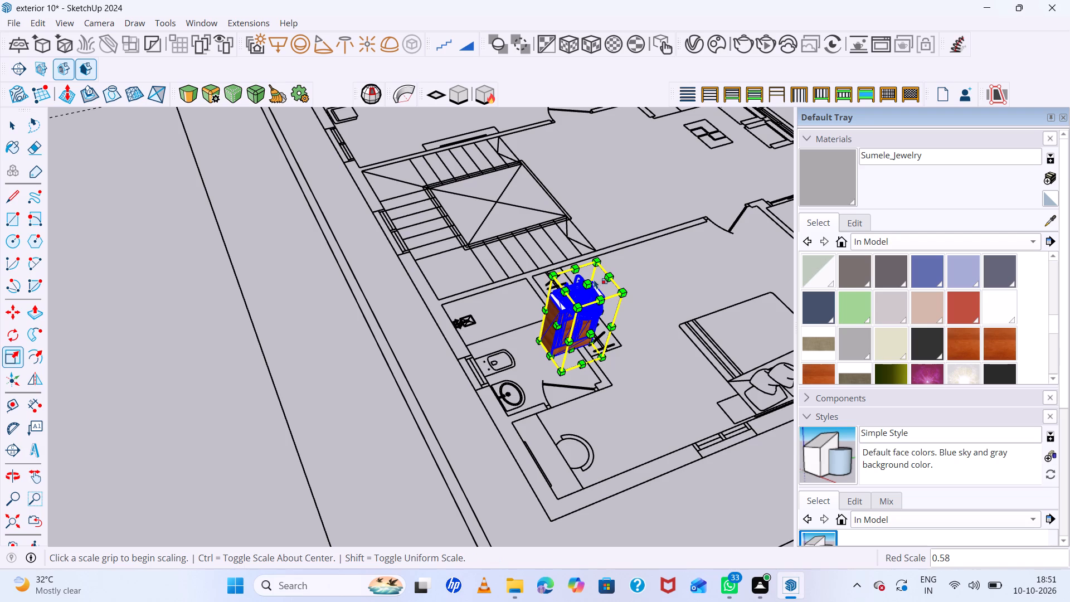
click(591, 280)
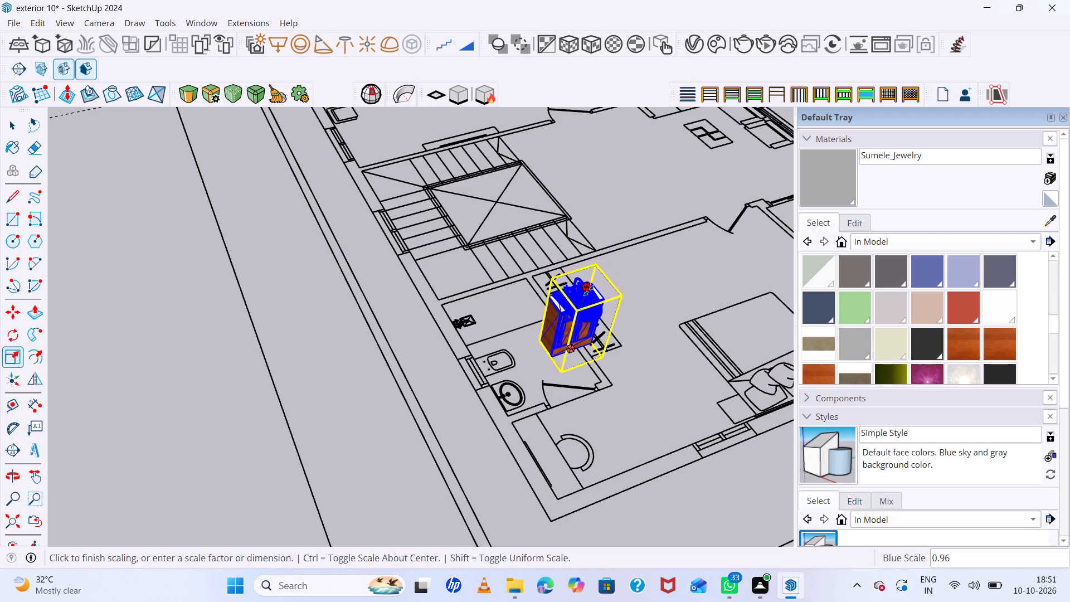
click(581, 299)
middle_drag(641, 320, 576, 329)
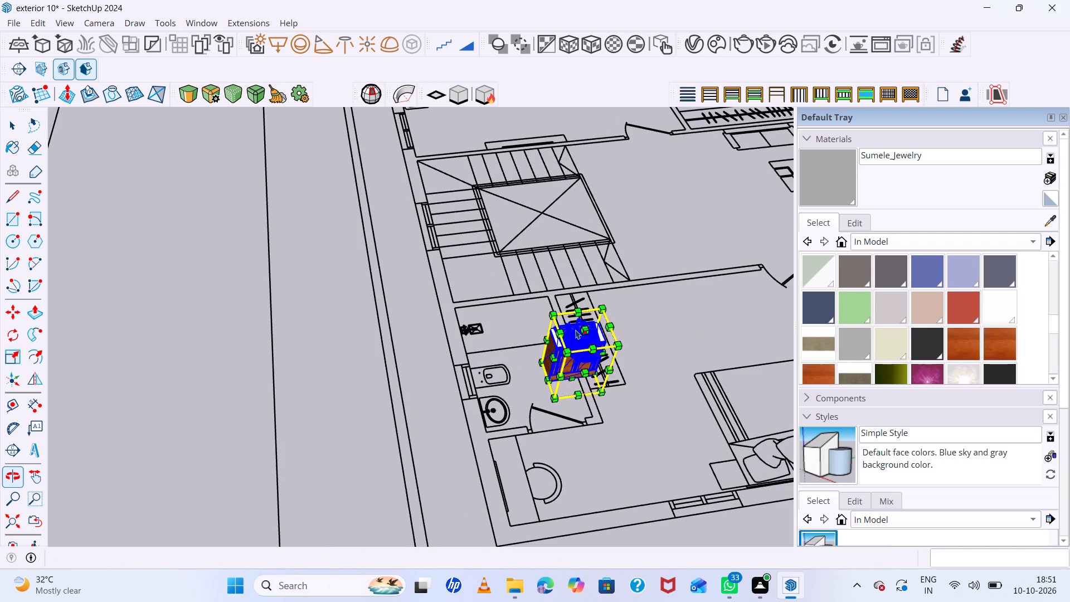
key(space)
click(641, 359)
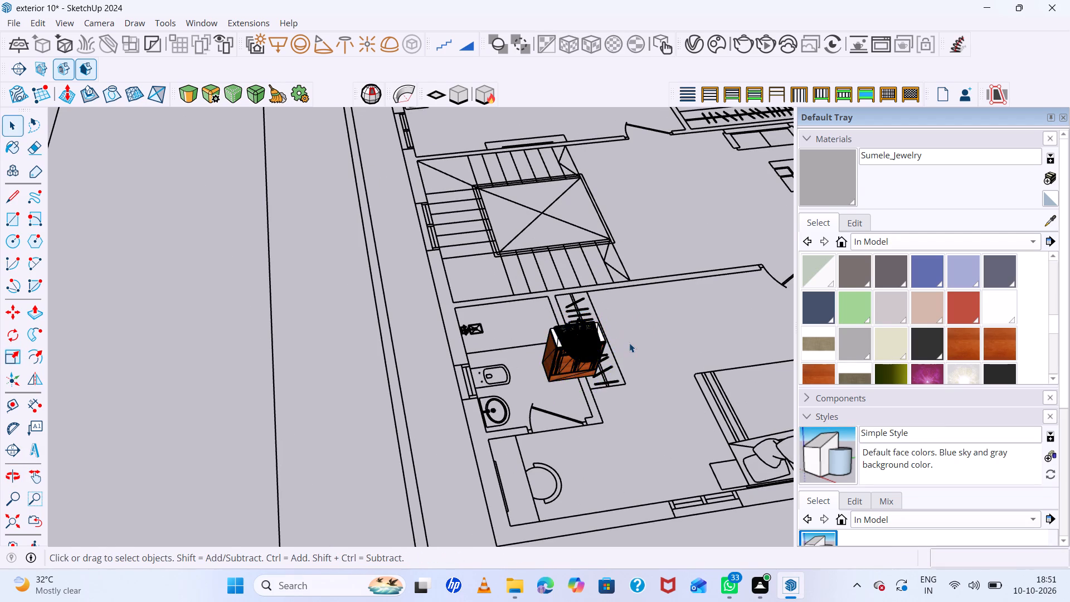
Rotate the sink cabinet about 88° on the floor plane so its back faces the bathroom's outer wall.
scroll(629, 343, up, 14)
middle_drag(612, 354, 628, 302)
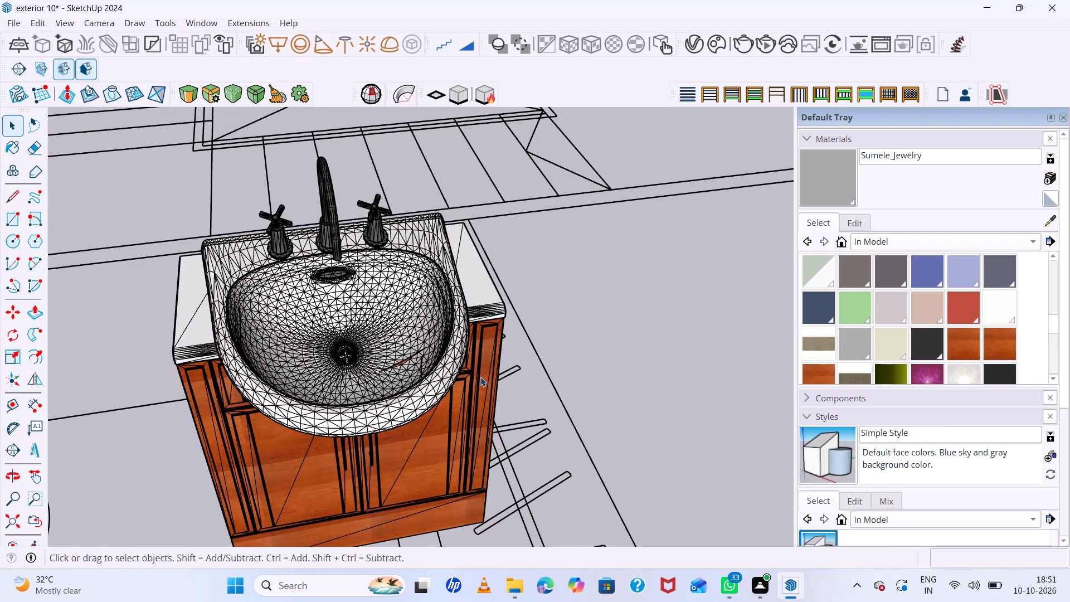
click(481, 377)
key(q)
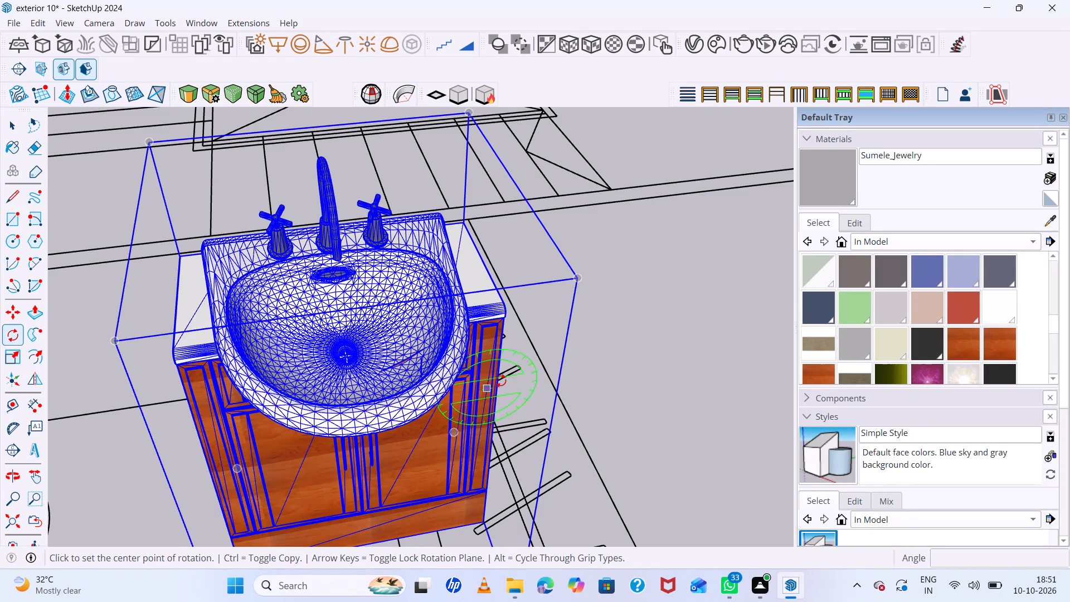
scroll(500, 381, down, 14)
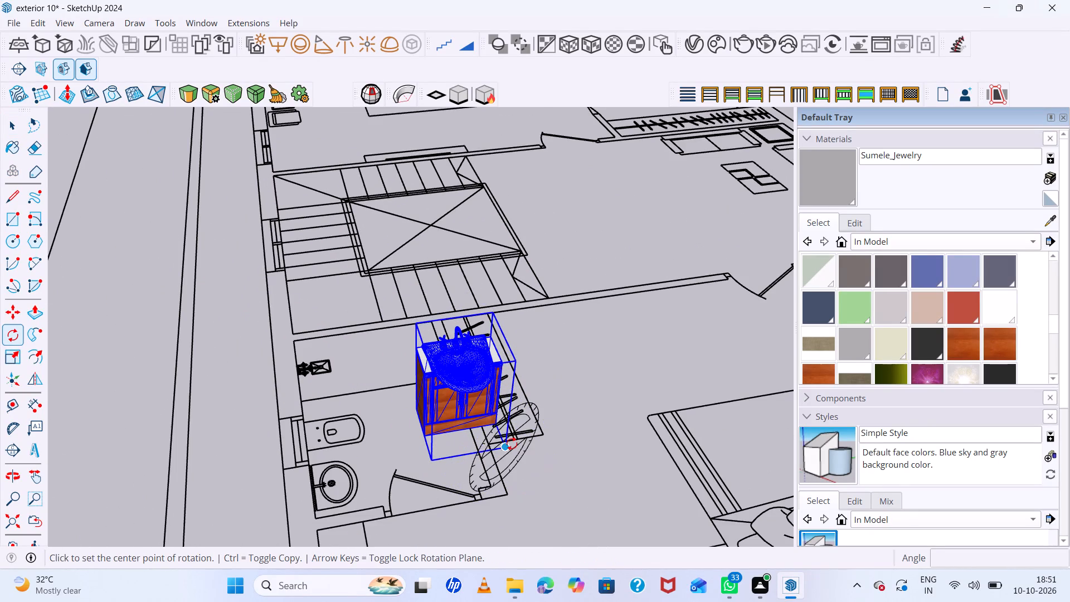
click(518, 447)
click(612, 434)
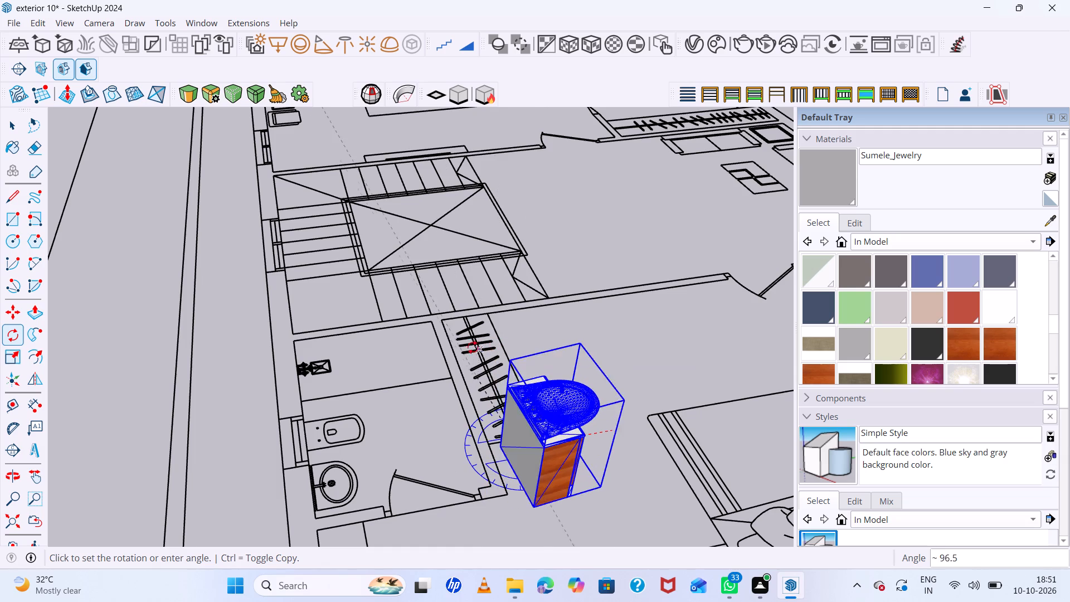
click(487, 336)
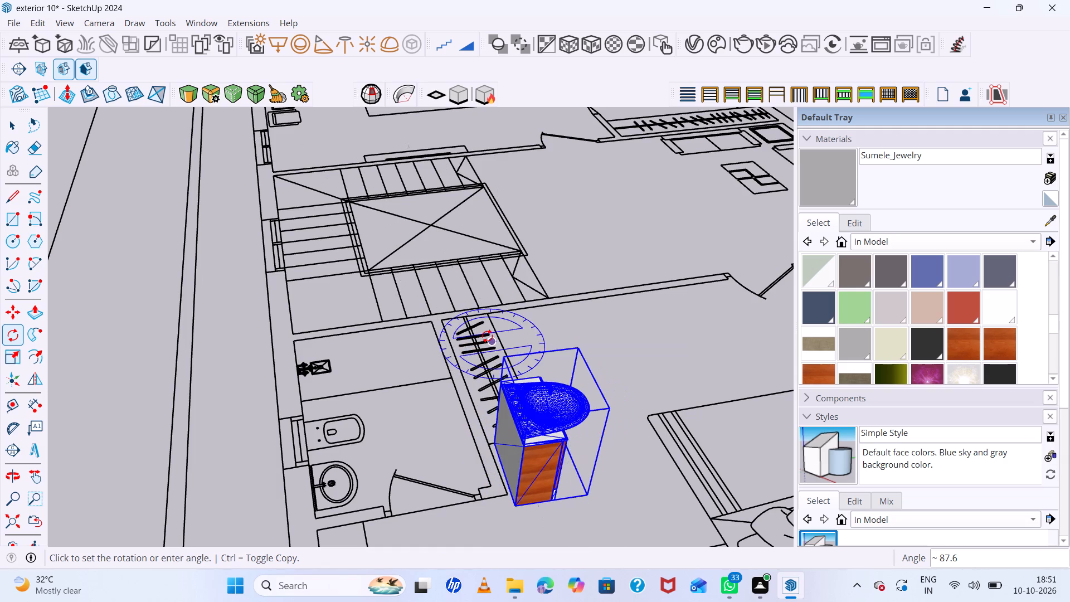
Move the sink cabinet about 5' 7" by its bottom back corner to the bathroom corner beside the oval basin, and fine-tune its position there.
key(m)
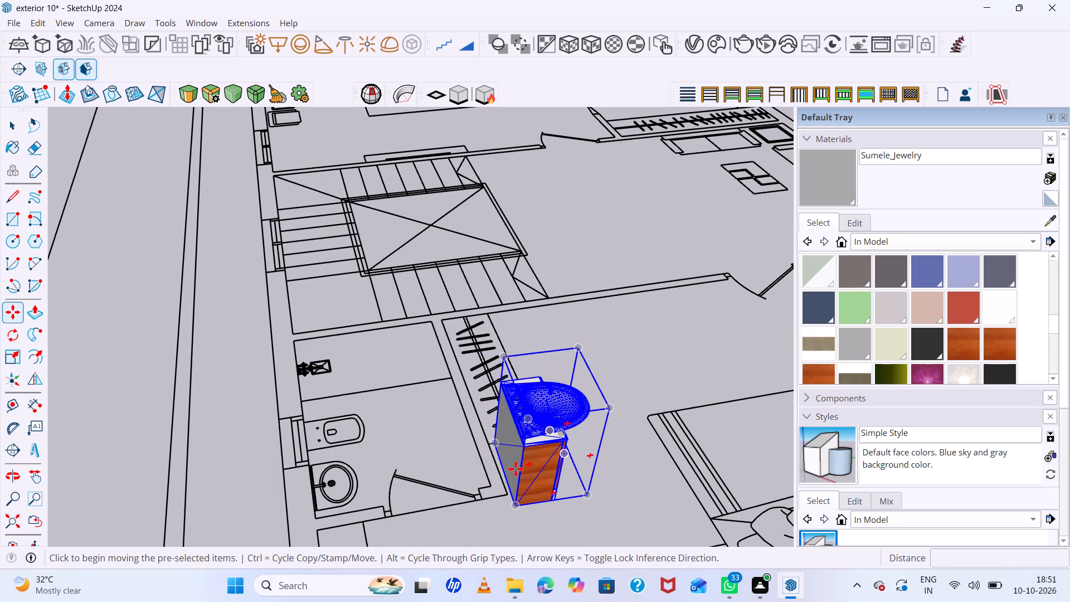
click(514, 504)
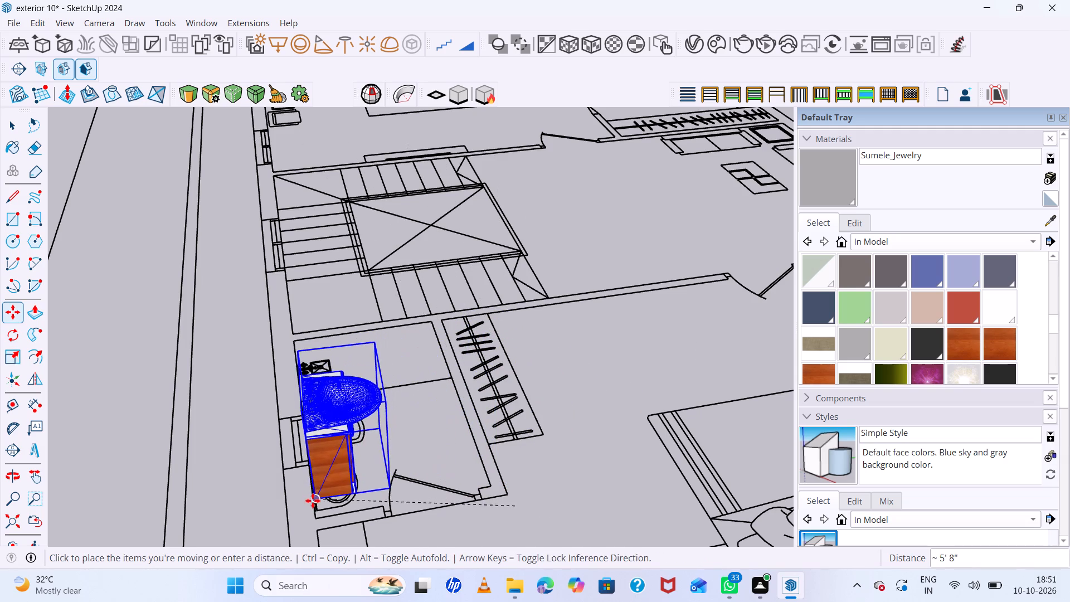
click(315, 510)
scroll(315, 508, up, 1)
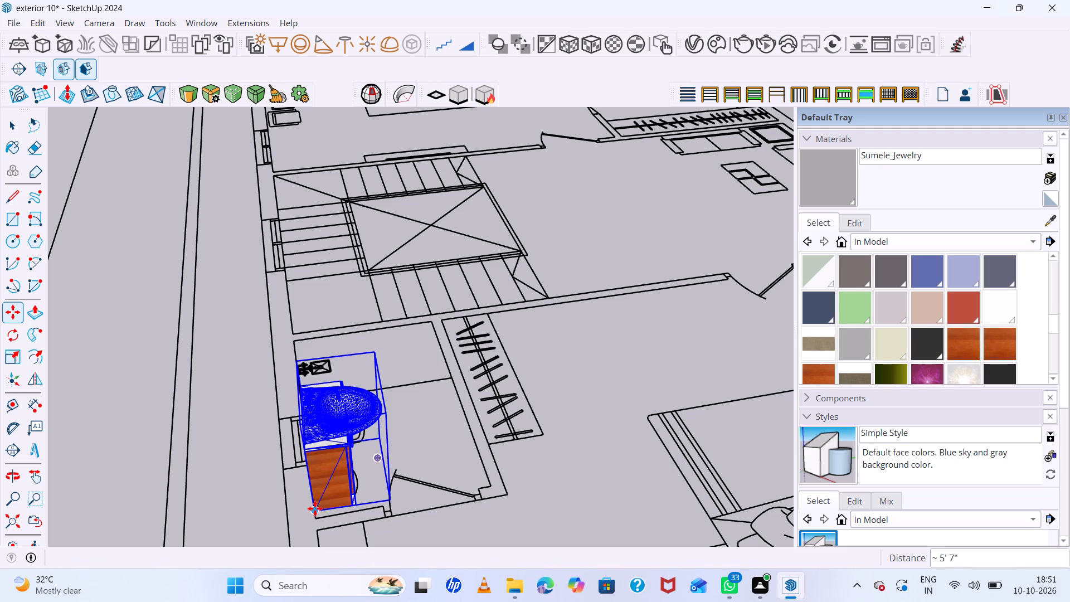
scroll(315, 508, up, 11)
middle_drag(319, 508, 335, 469)
scroll(334, 532, up, 5)
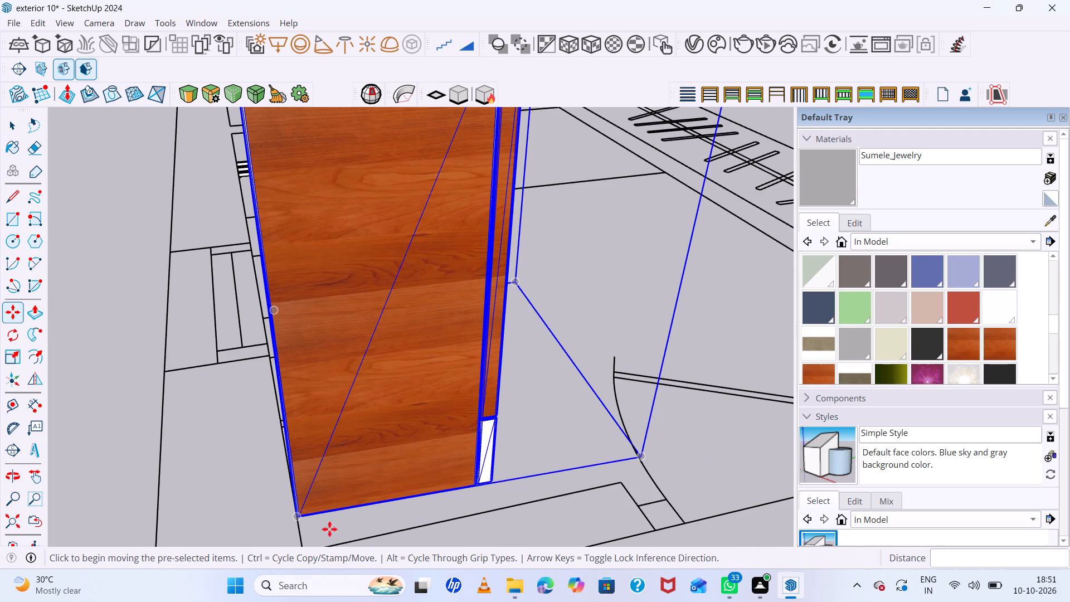
click(305, 517)
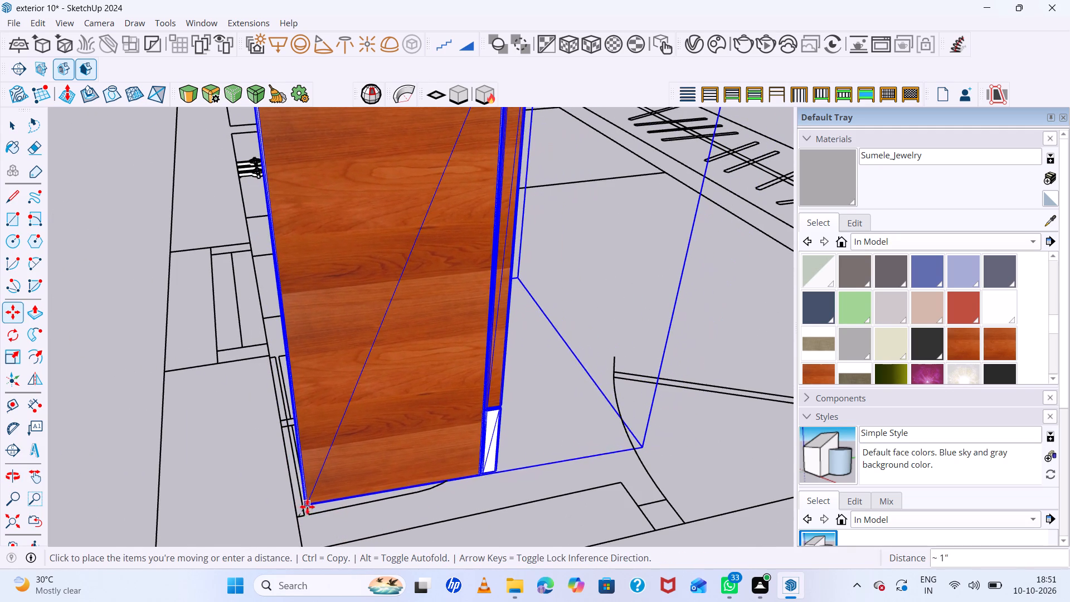
click(301, 514)
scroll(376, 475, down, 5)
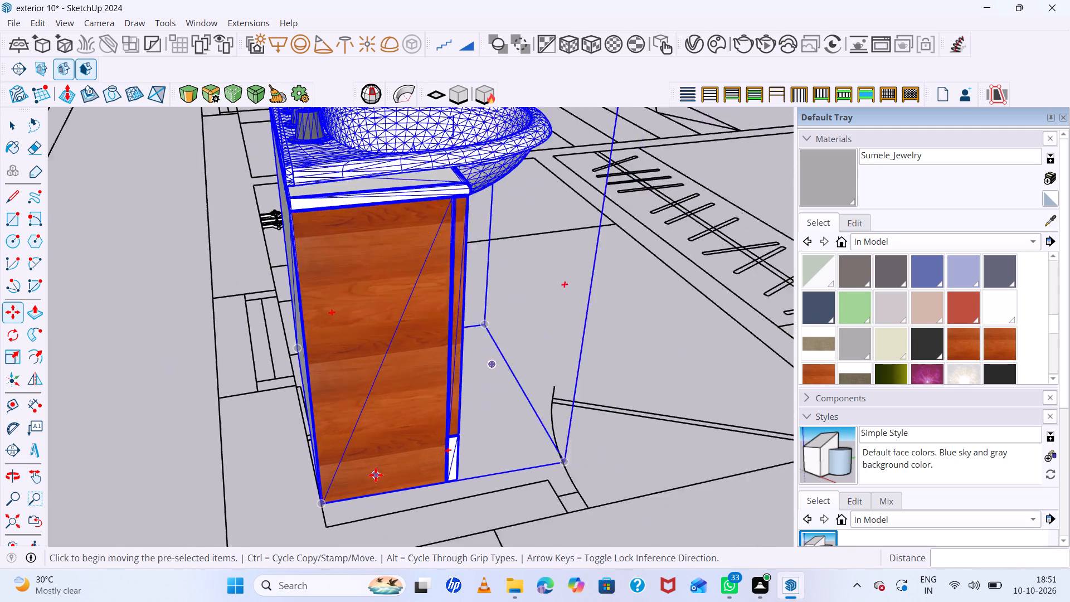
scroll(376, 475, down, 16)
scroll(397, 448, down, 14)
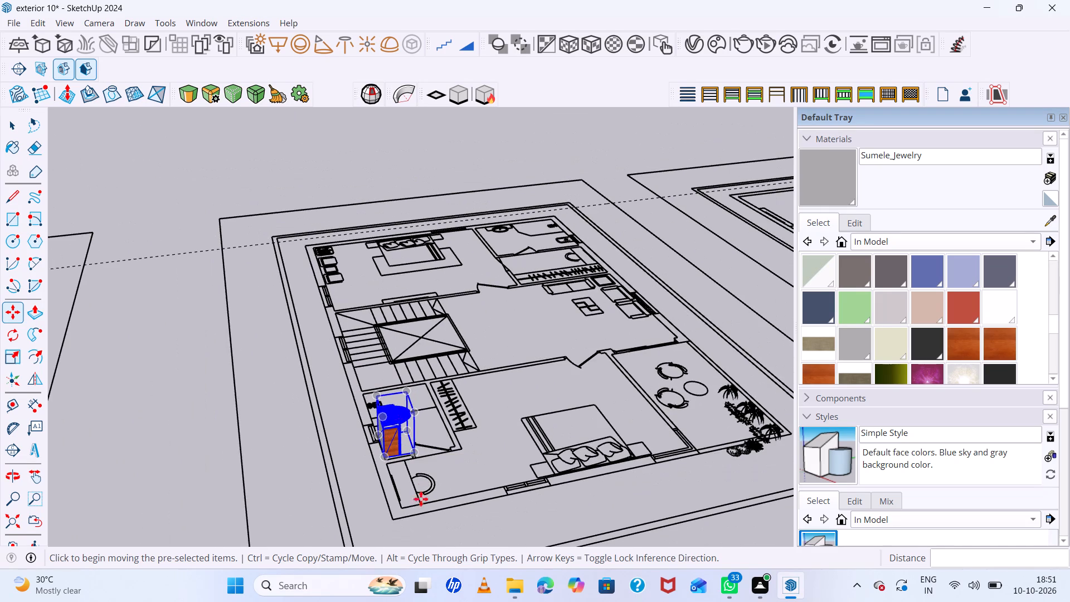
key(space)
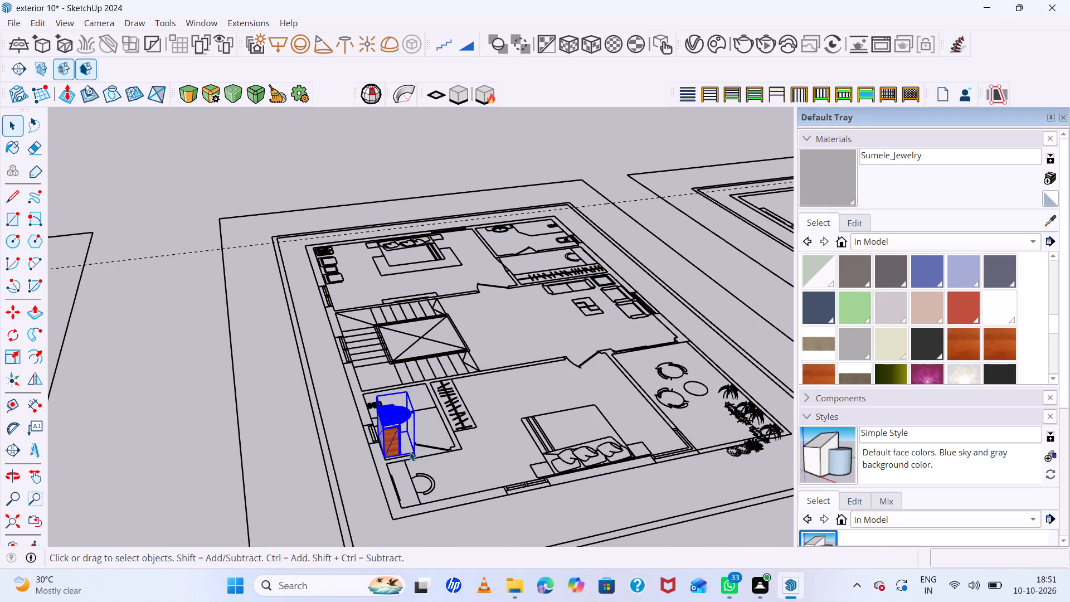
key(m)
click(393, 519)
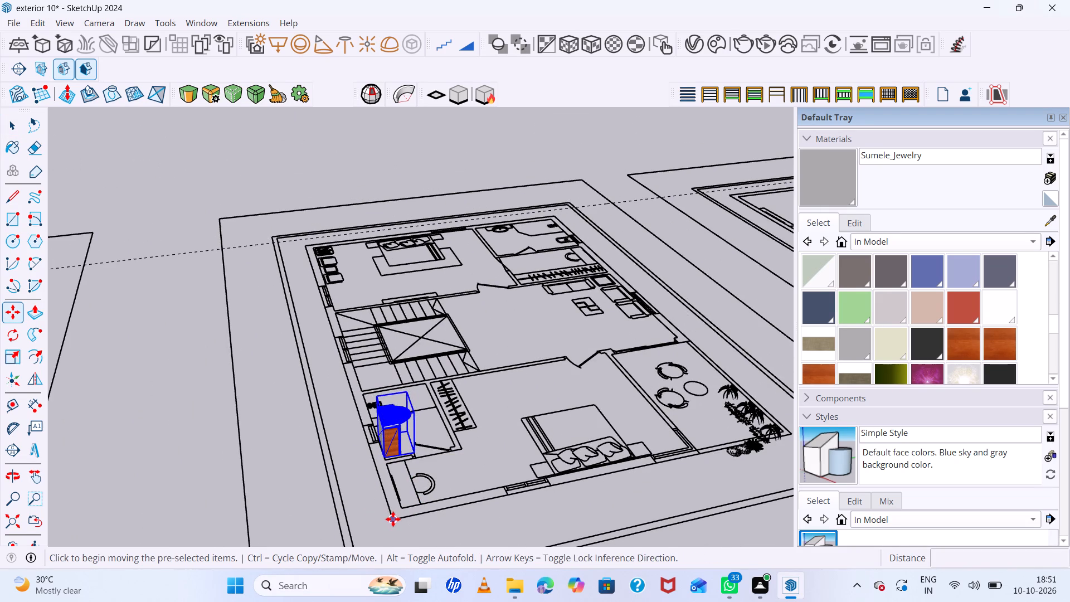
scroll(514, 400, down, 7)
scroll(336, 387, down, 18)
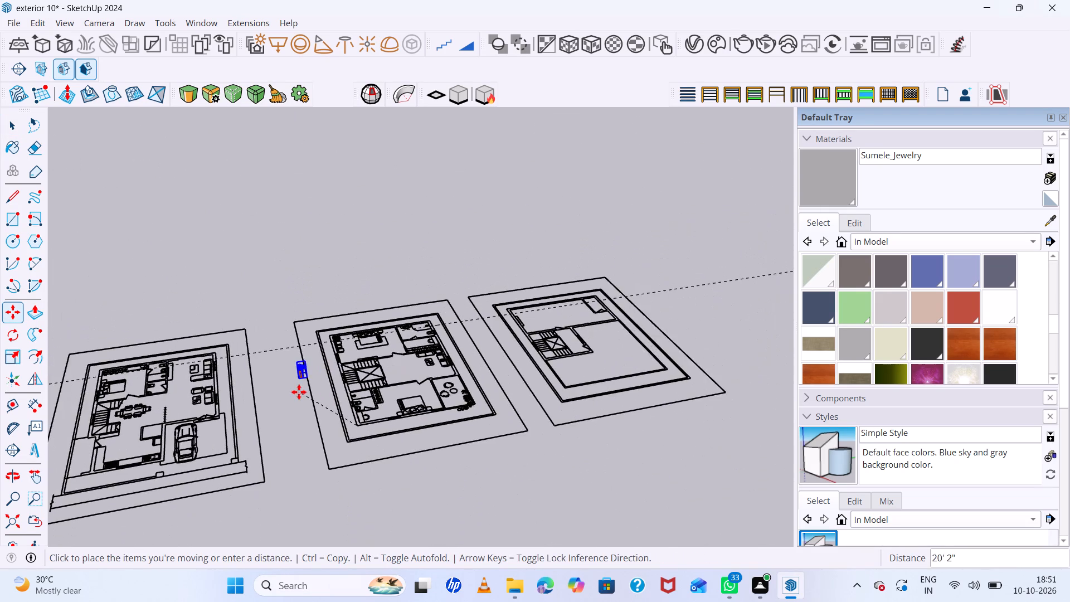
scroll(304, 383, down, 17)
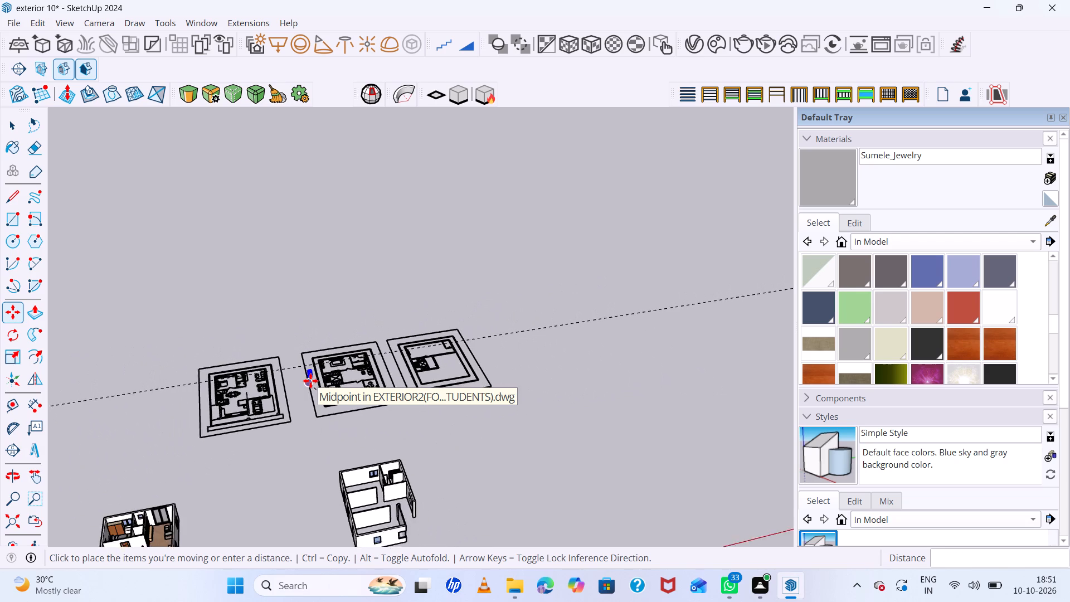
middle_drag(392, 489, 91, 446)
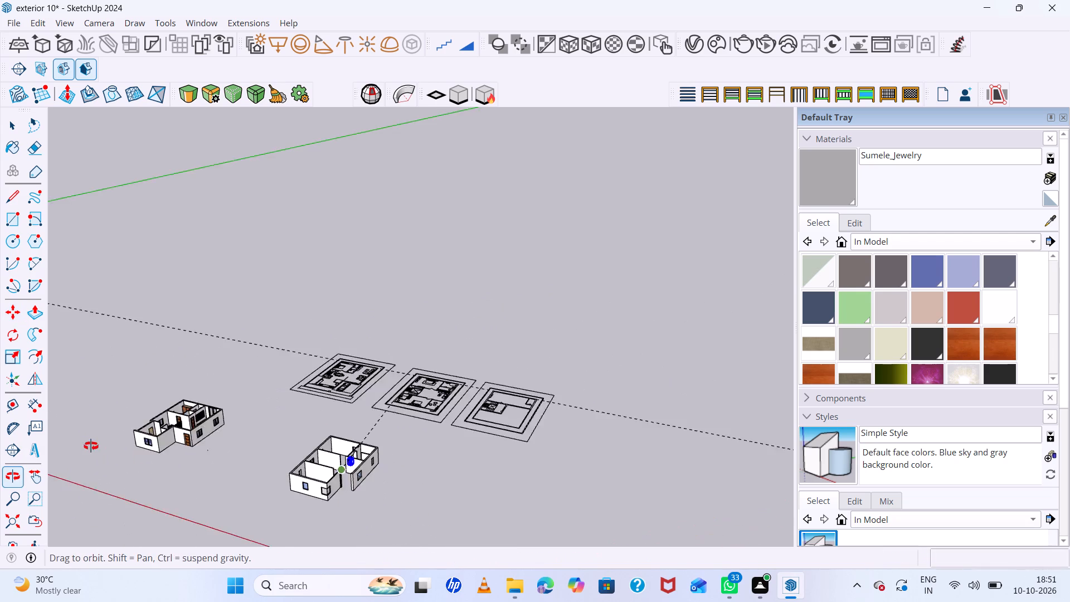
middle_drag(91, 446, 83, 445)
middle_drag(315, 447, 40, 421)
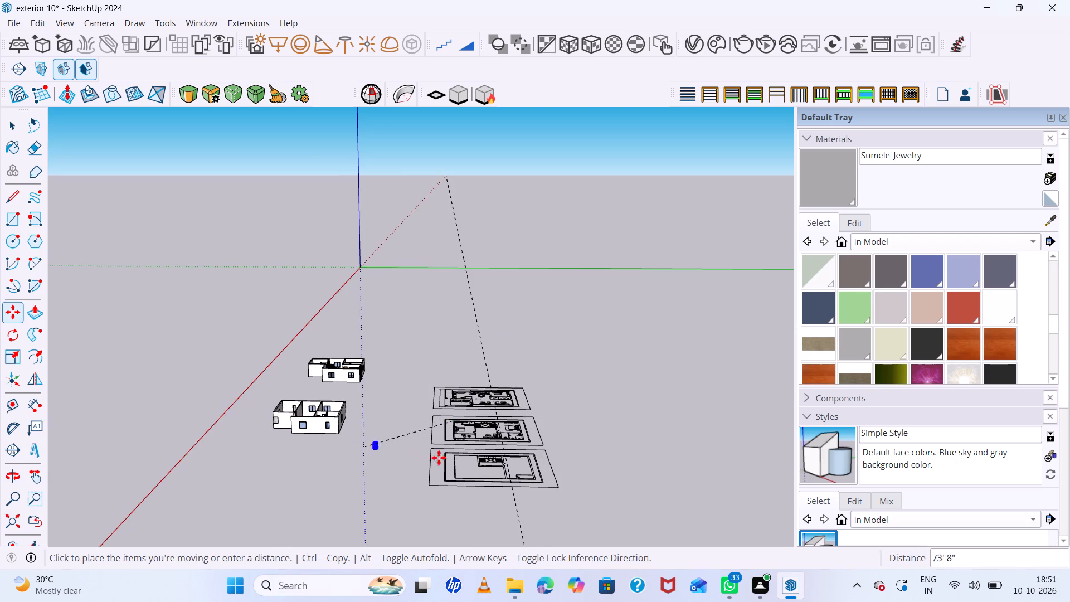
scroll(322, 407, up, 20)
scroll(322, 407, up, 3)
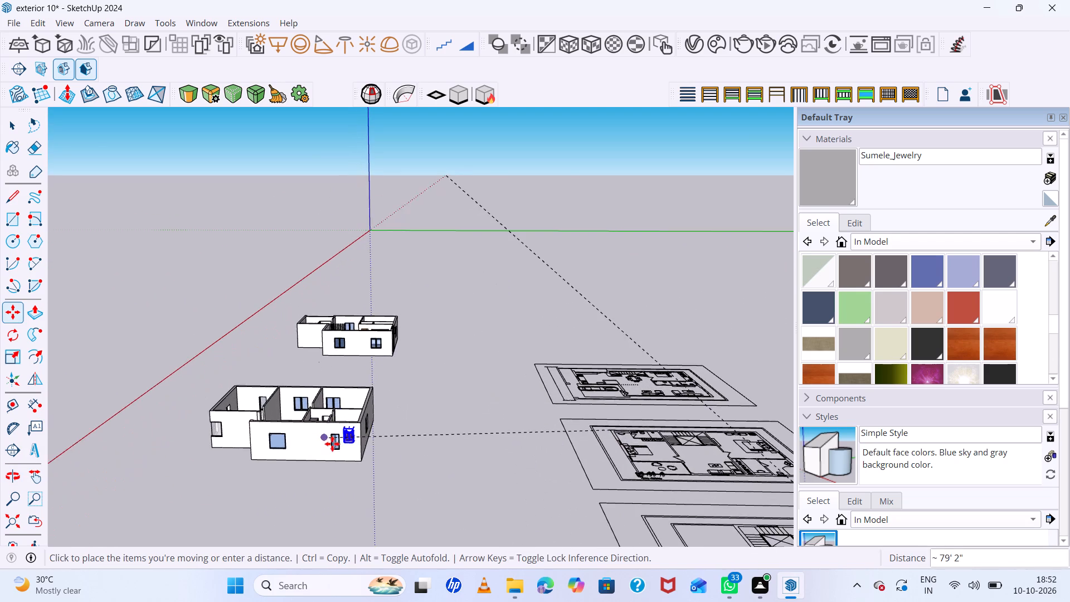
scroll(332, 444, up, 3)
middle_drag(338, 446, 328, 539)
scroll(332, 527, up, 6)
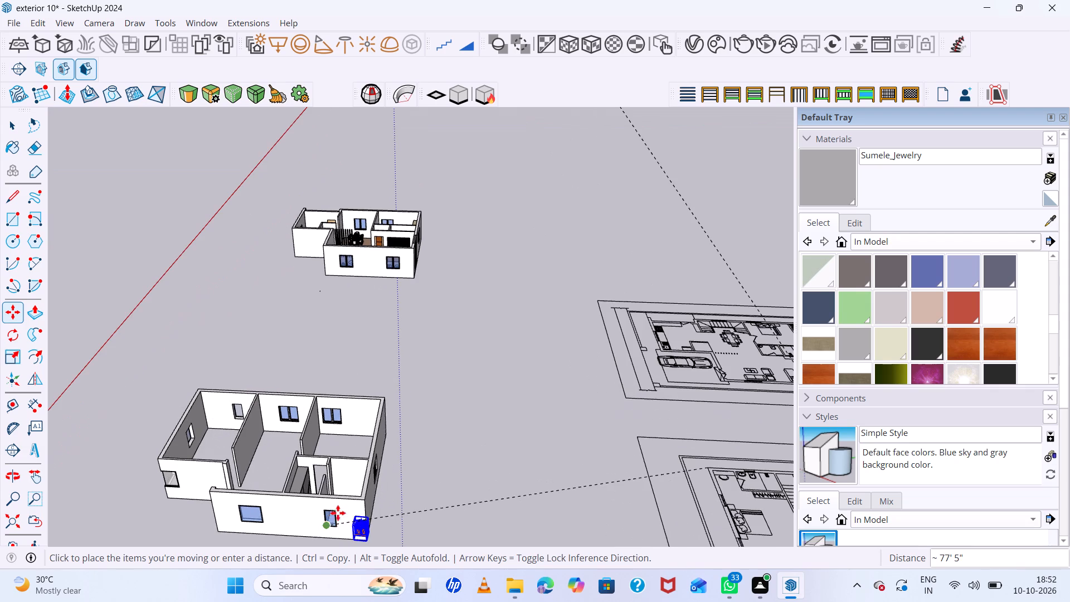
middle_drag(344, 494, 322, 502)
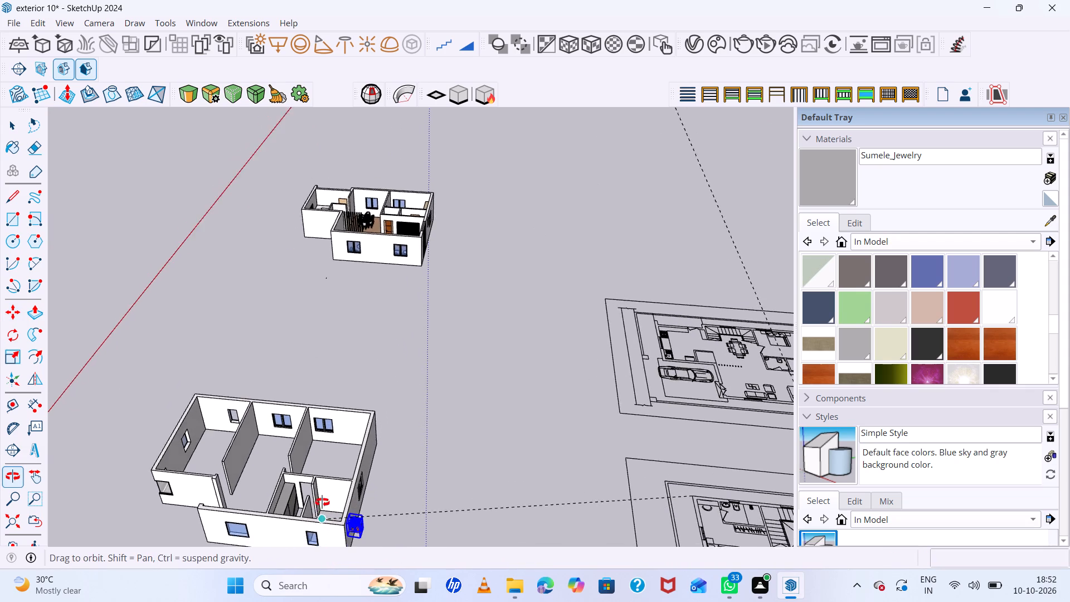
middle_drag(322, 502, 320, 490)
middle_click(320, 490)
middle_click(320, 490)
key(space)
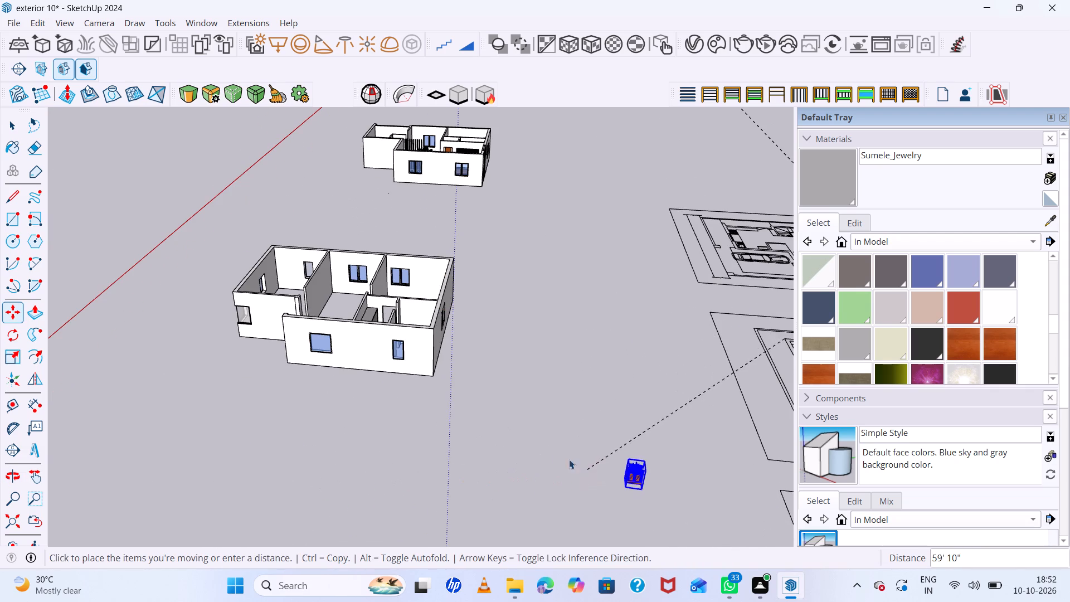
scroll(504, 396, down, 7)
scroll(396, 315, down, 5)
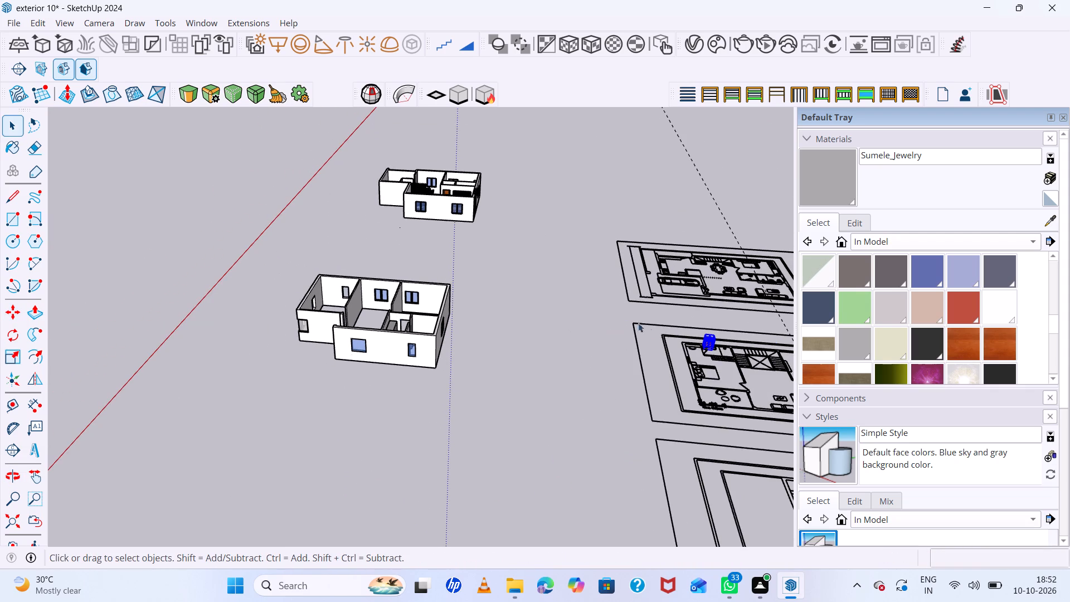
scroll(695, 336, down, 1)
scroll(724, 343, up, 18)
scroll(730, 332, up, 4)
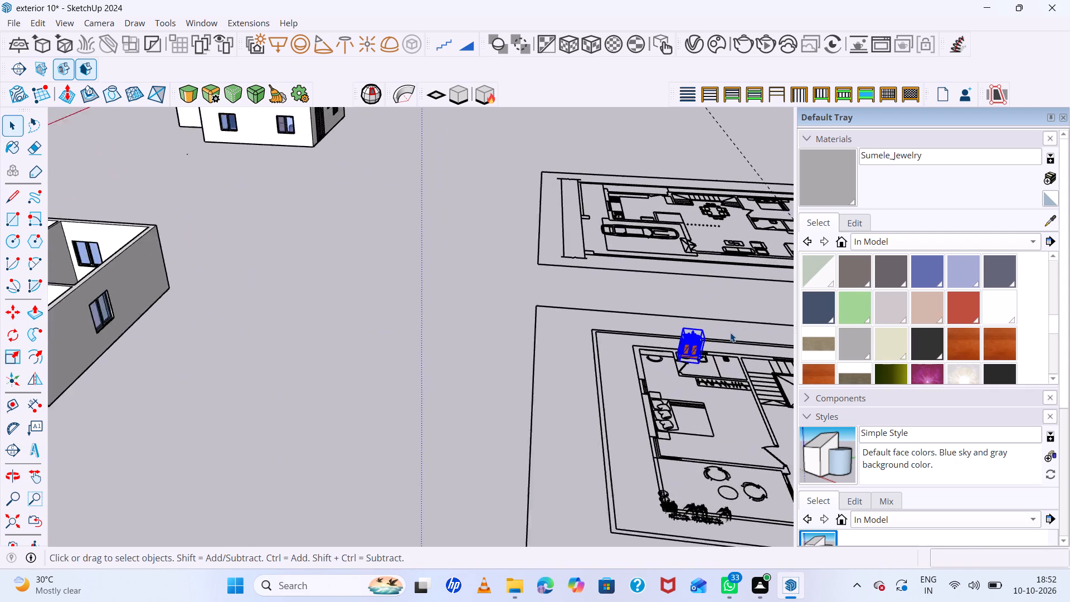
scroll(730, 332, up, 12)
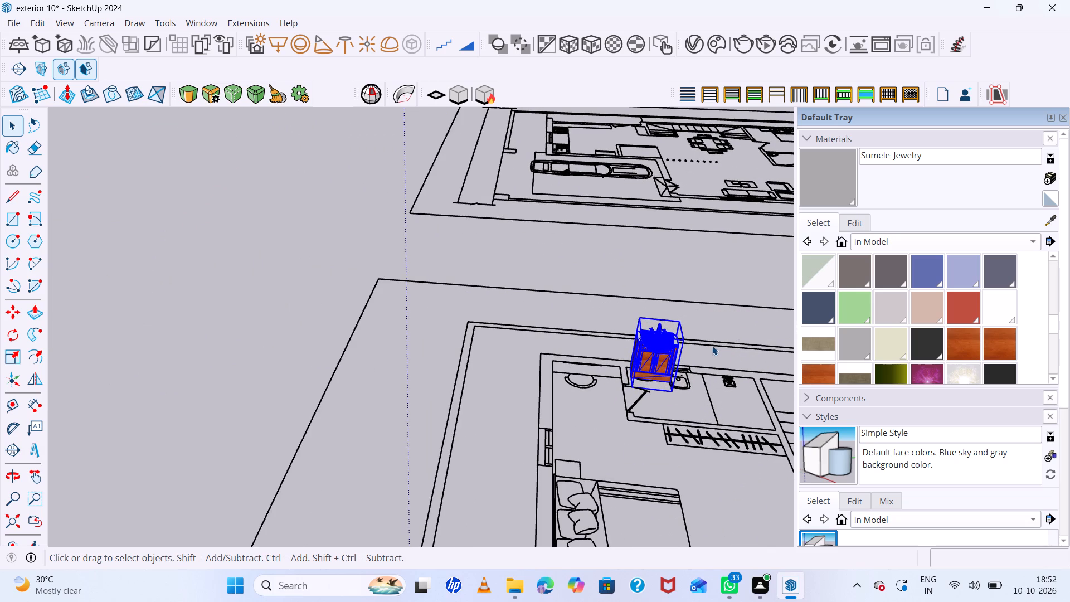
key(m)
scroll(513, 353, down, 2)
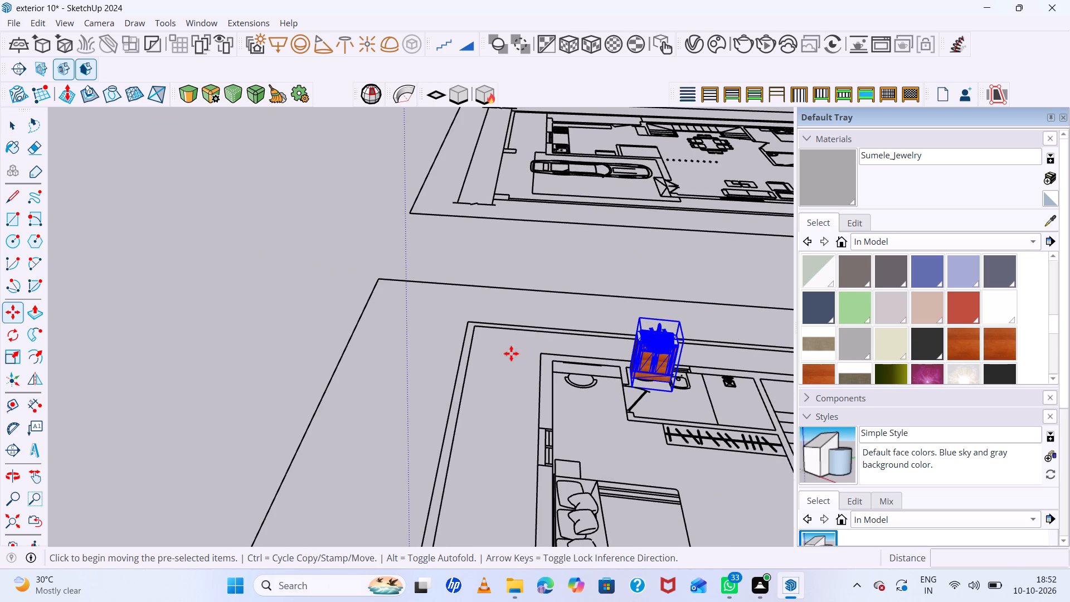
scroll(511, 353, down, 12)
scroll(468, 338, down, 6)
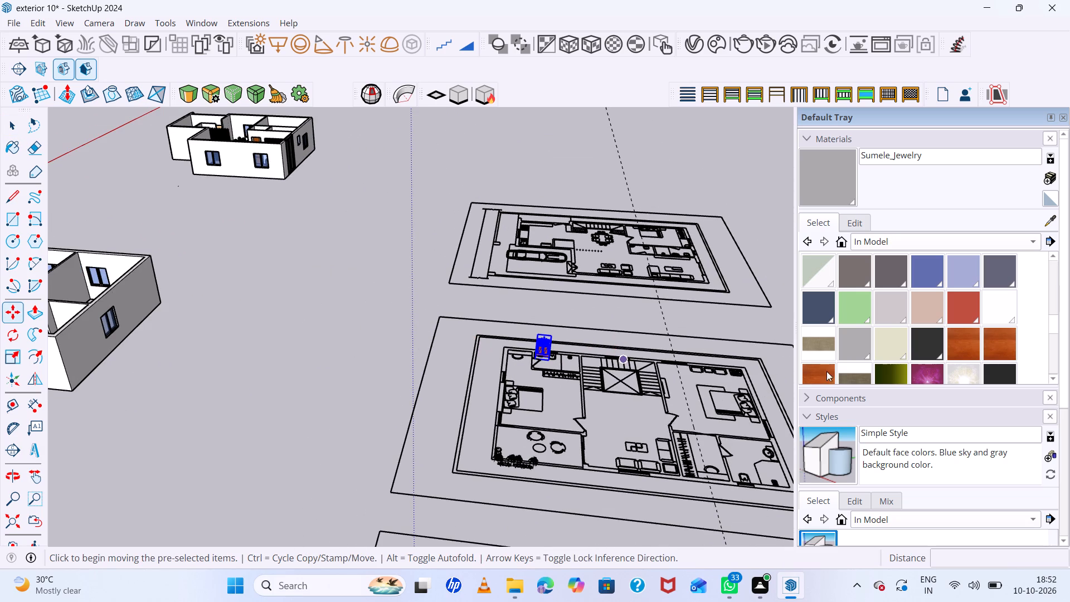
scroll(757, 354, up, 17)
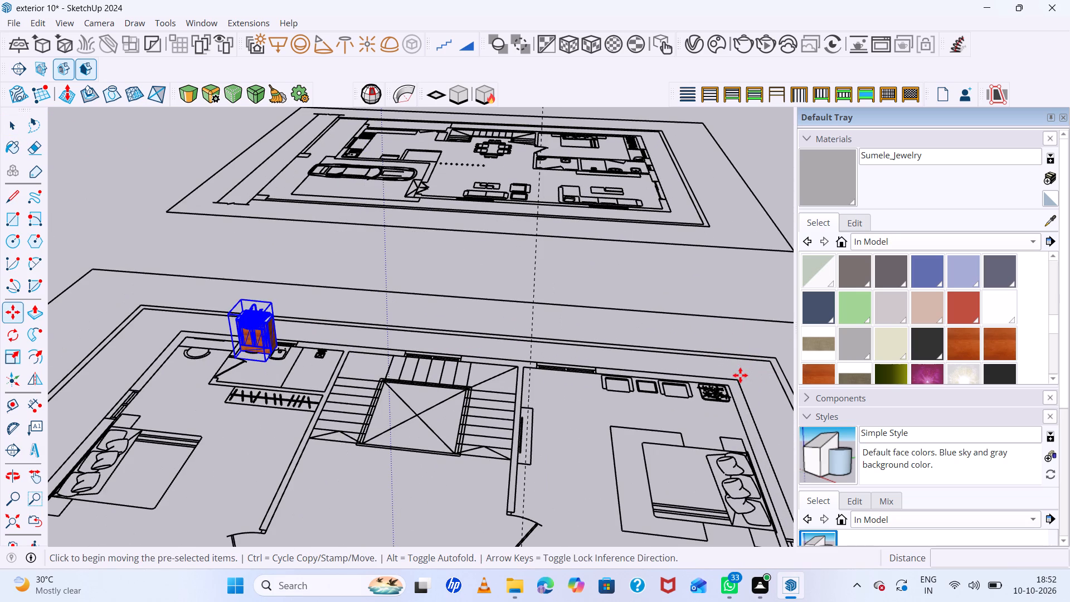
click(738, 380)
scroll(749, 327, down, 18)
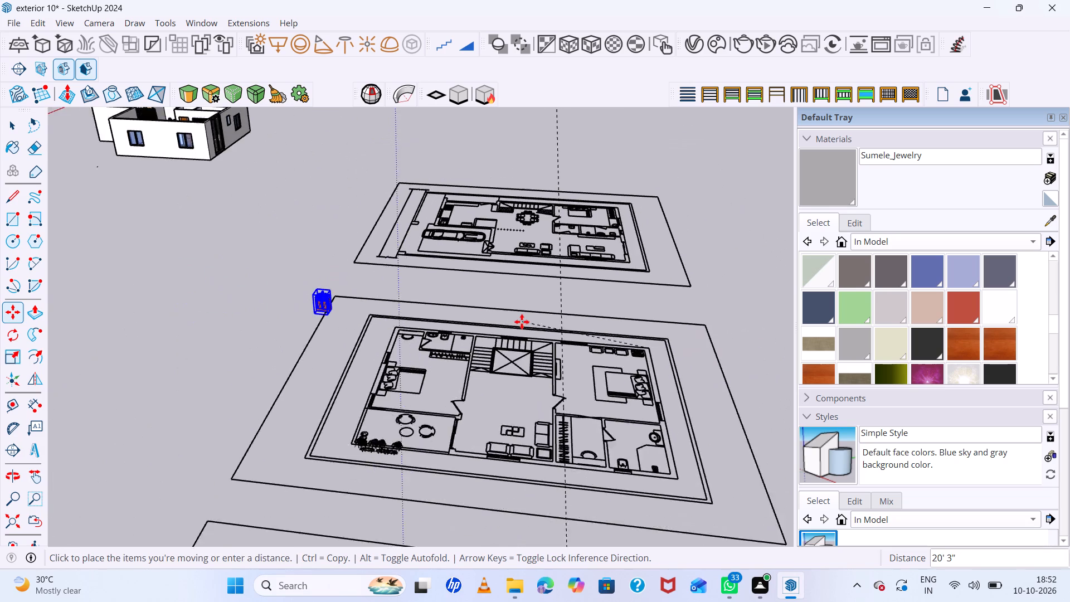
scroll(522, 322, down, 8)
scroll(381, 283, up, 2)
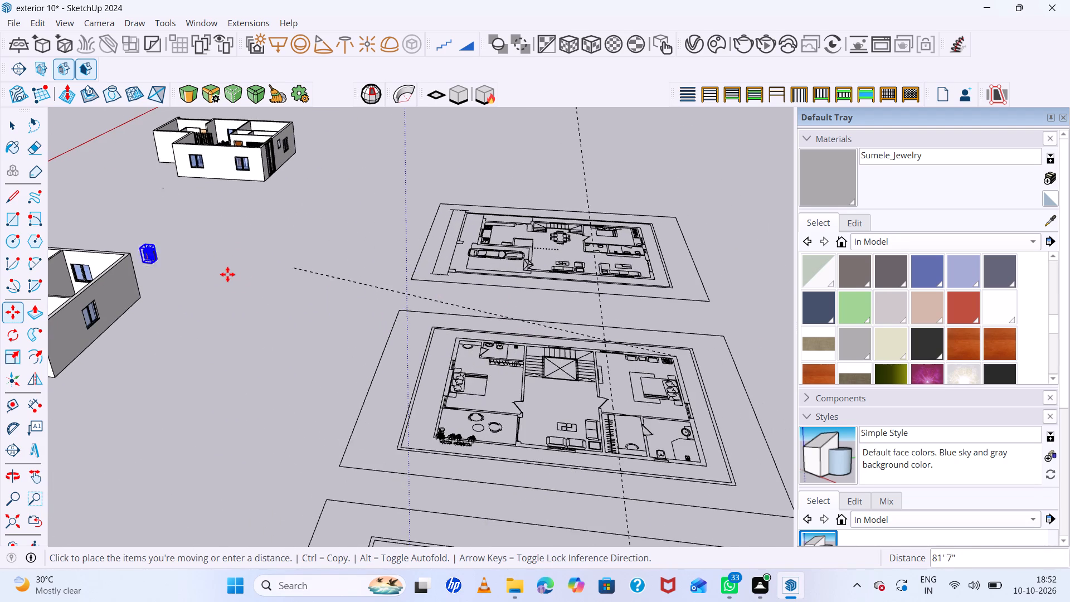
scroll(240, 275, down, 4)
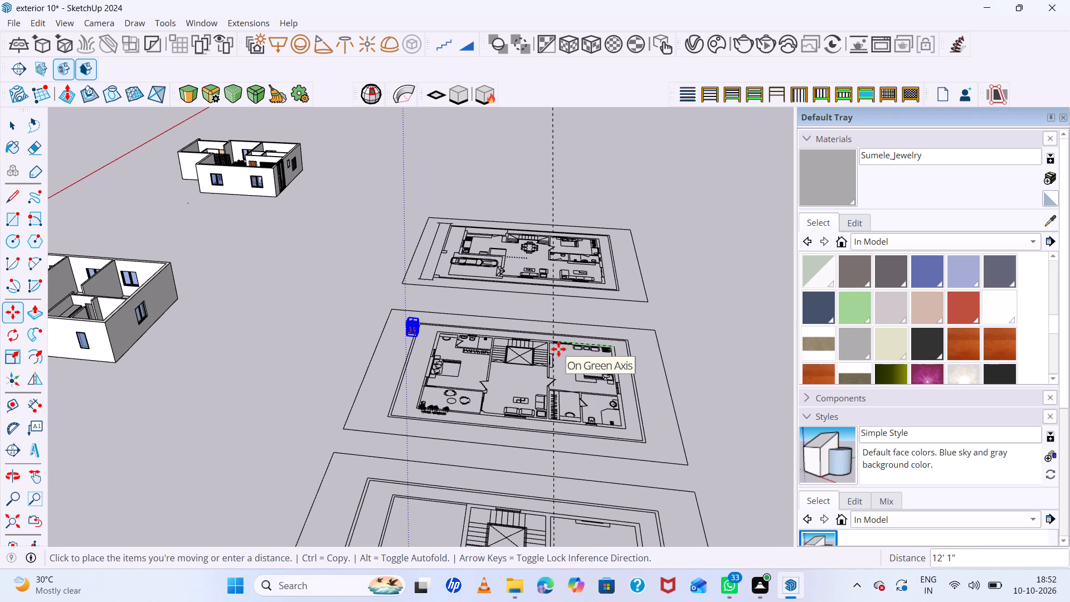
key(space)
Examine the middle plan's bathrooms alongside the windowed wall model's rooms to locate where the sink cabinet belongs.
scroll(486, 333, up, 11)
scroll(486, 333, down, 11)
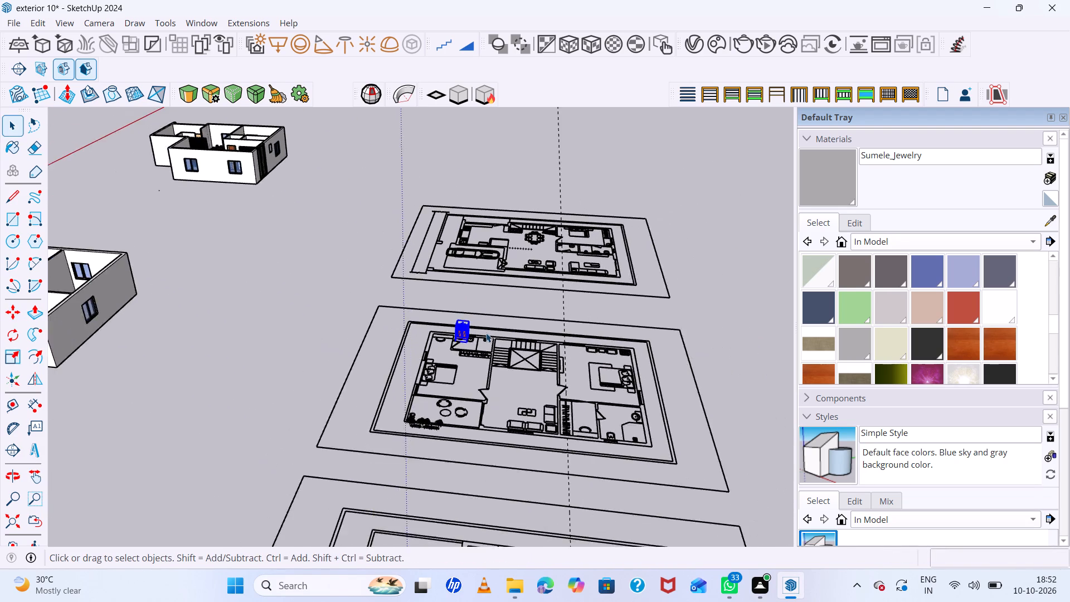
scroll(486, 333, down, 11)
scroll(486, 333, down, 14)
scroll(485, 333, down, 10)
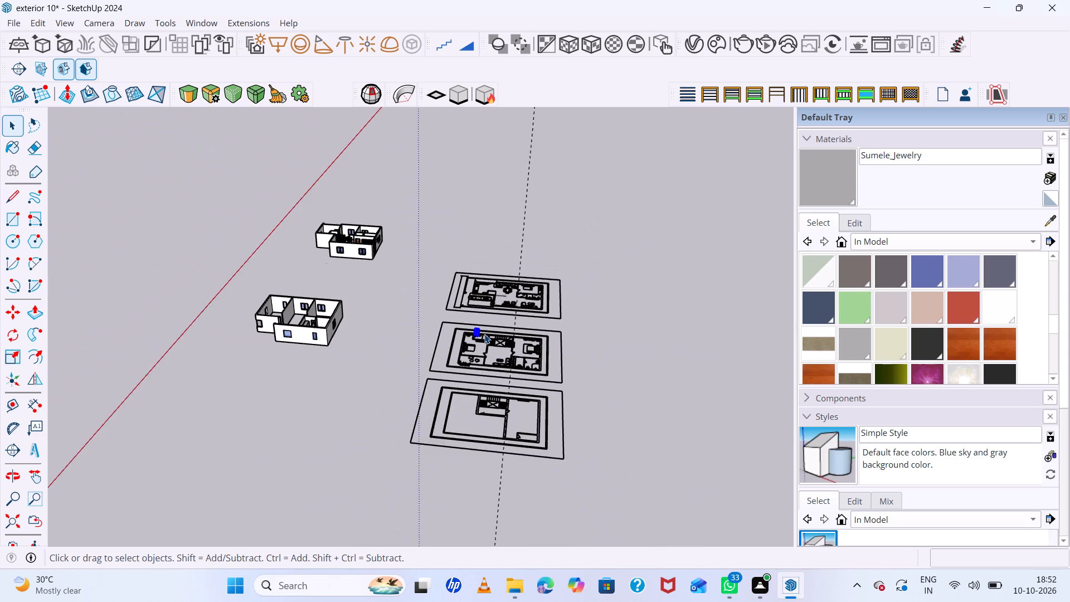
scroll(484, 334, down, 7)
middle_drag(352, 361, 625, 382)
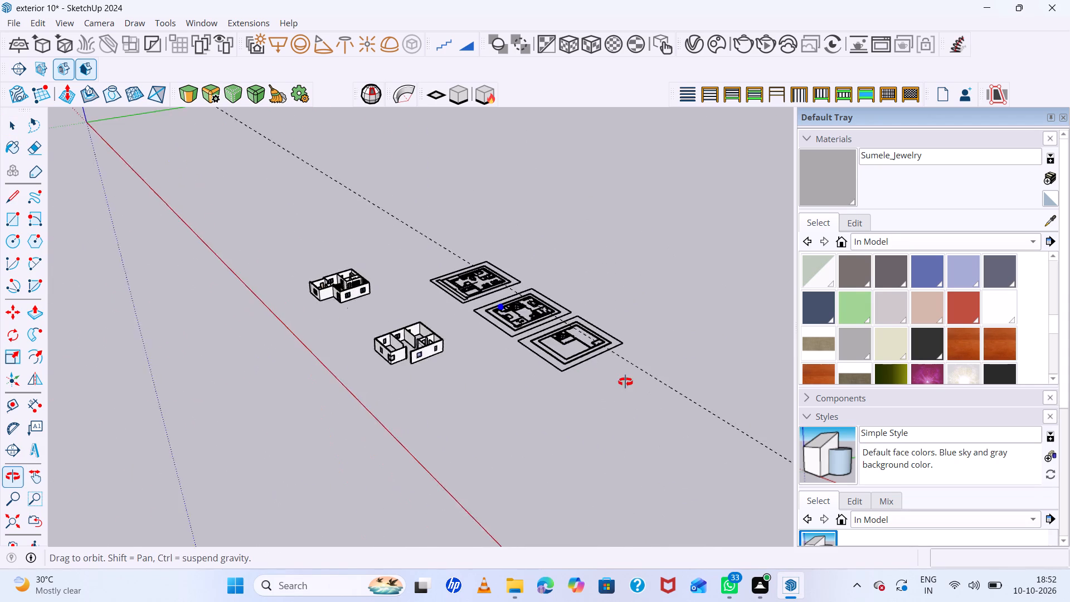
middle_drag(625, 382, 779, 386)
middle_drag(515, 391, 599, 391)
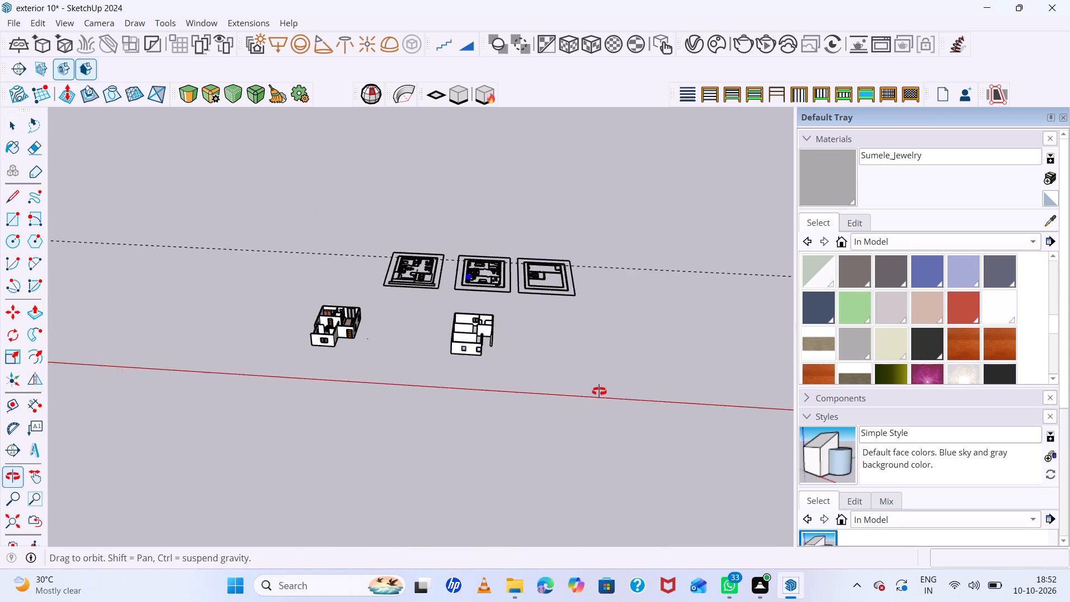
middle_drag(599, 391, 601, 391)
scroll(370, 211, up, 20)
scroll(370, 211, up, 3)
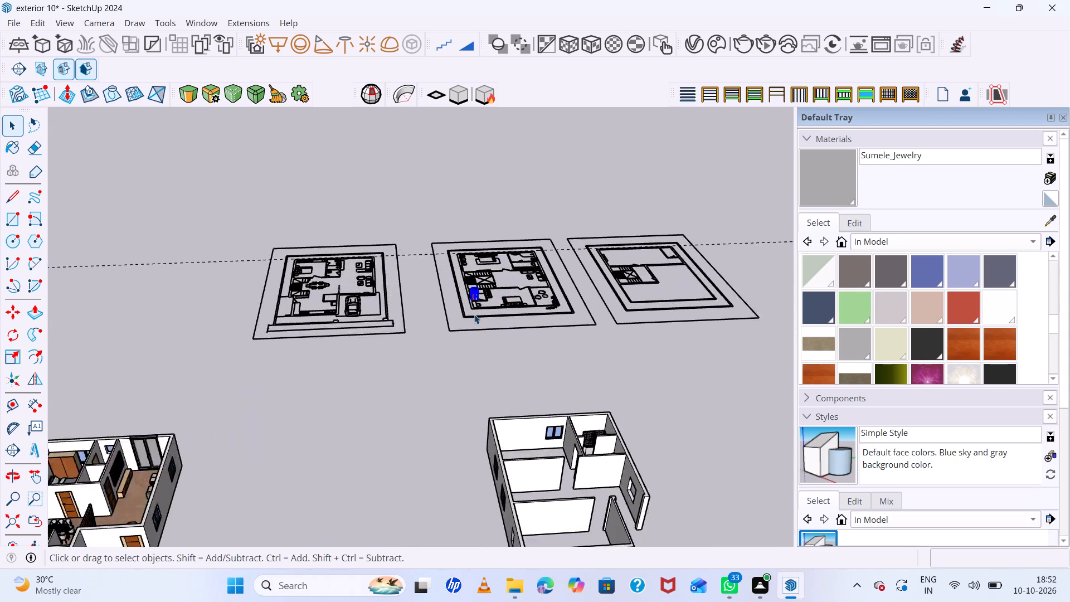
scroll(474, 314, up, 12)
scroll(474, 314, down, 19)
middle_drag(545, 367, 548, 490)
scroll(602, 392, up, 19)
scroll(602, 392, down, 15)
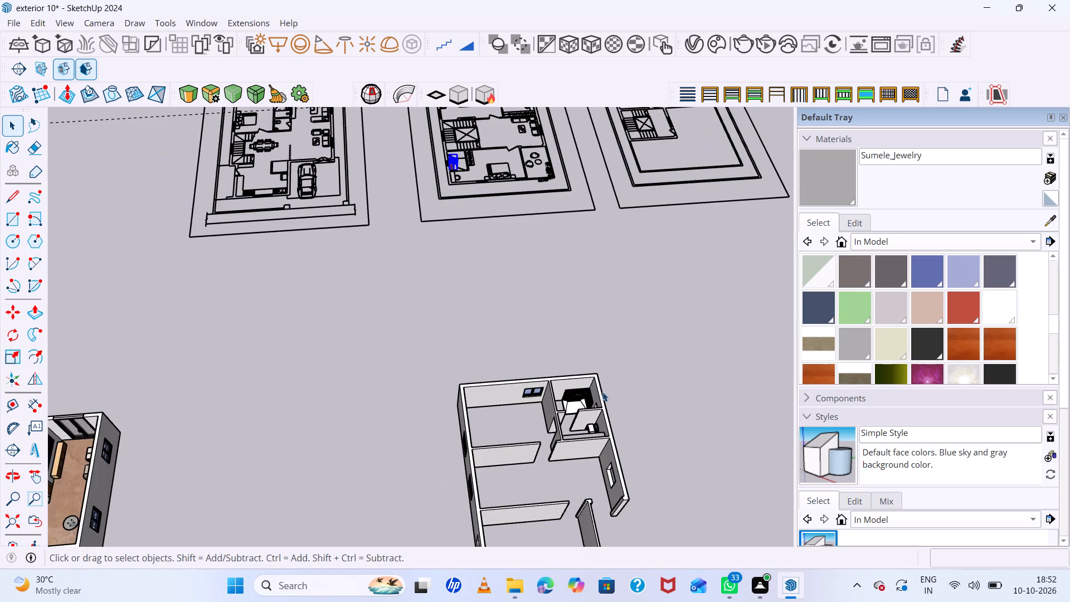
scroll(602, 392, down, 4)
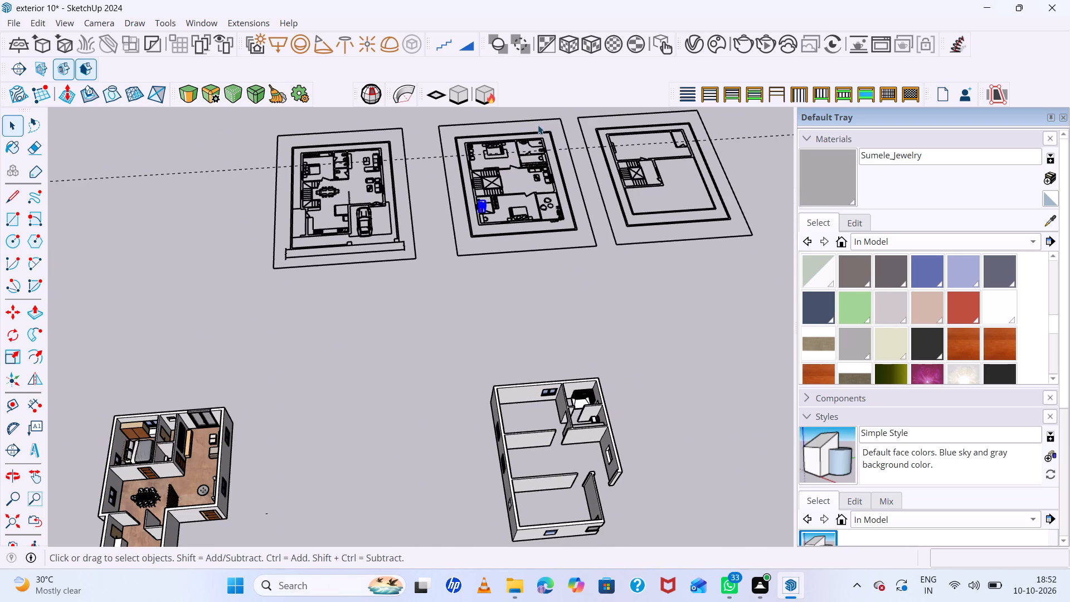
Rotate the selected sink cabinet 90° on the floor plane within the middle plan.
scroll(541, 150, up, 9)
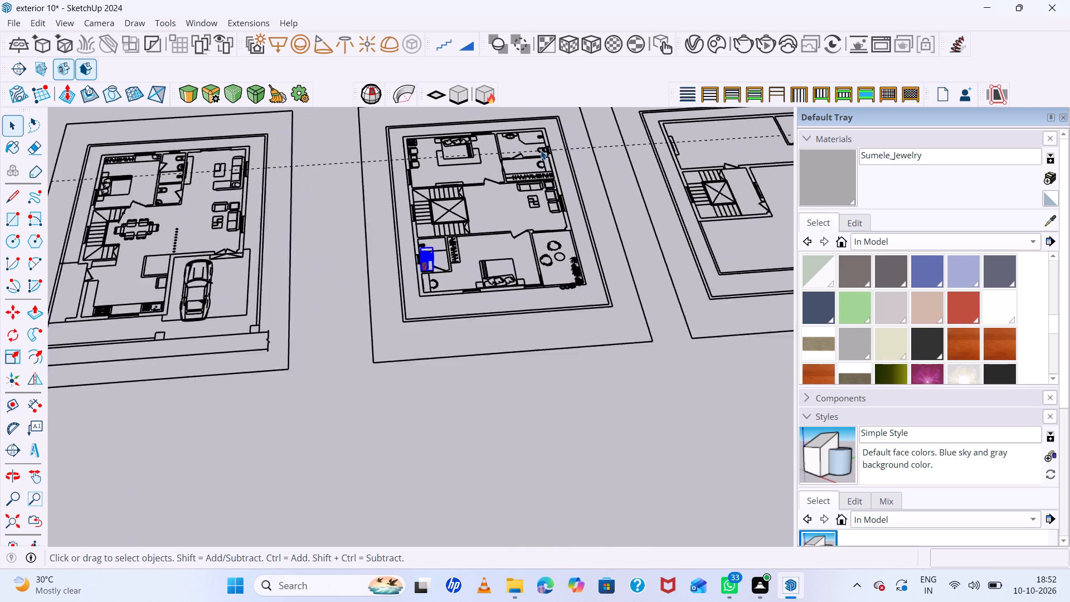
scroll(541, 150, up, 2)
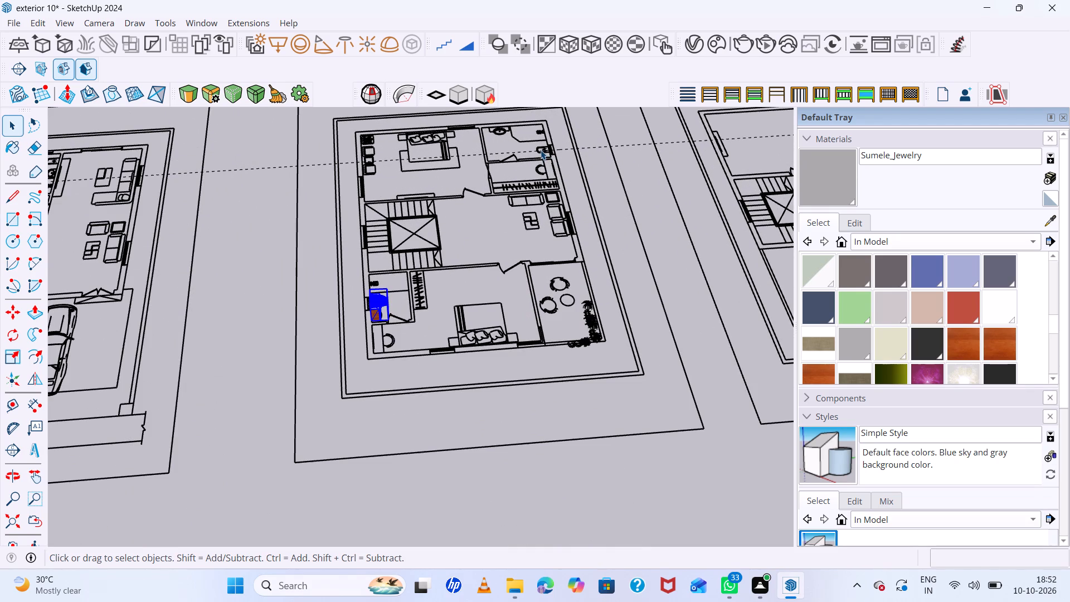
scroll(541, 150, down, 5)
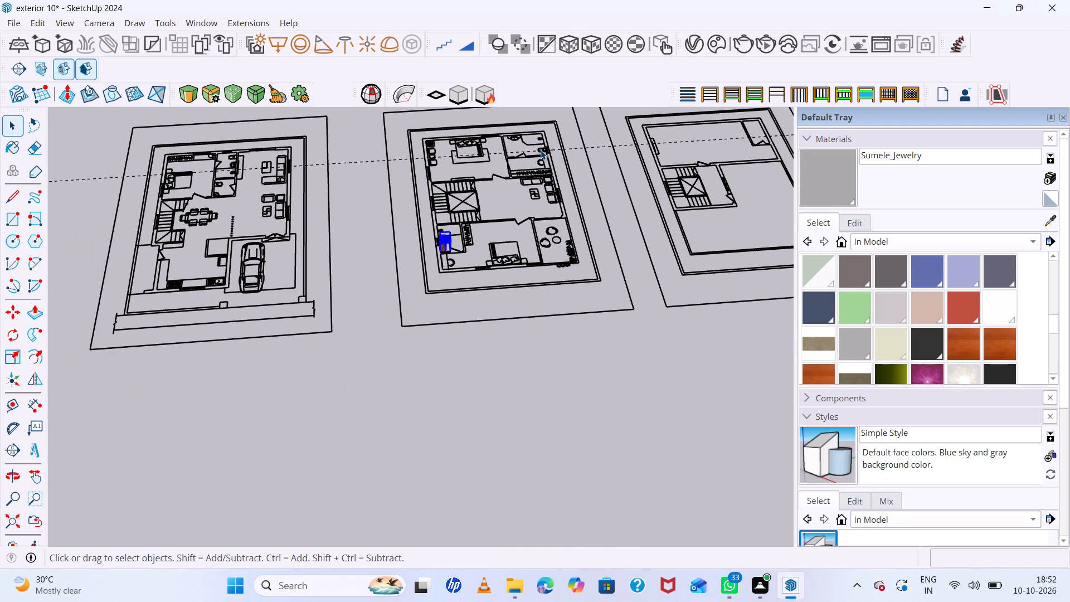
scroll(541, 150, down, 1)
scroll(541, 144, up, 6)
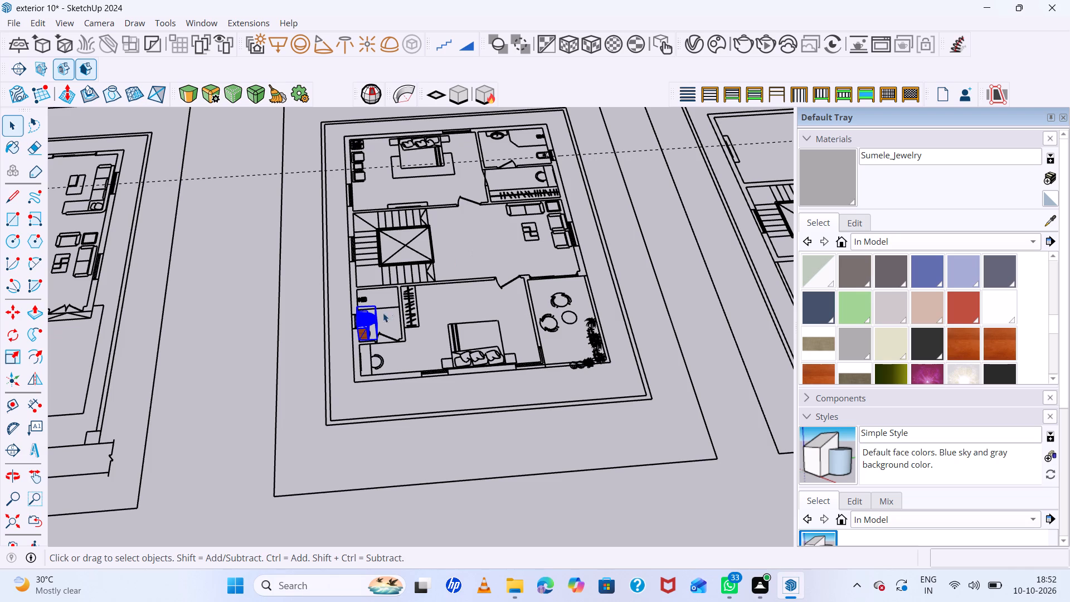
key(q)
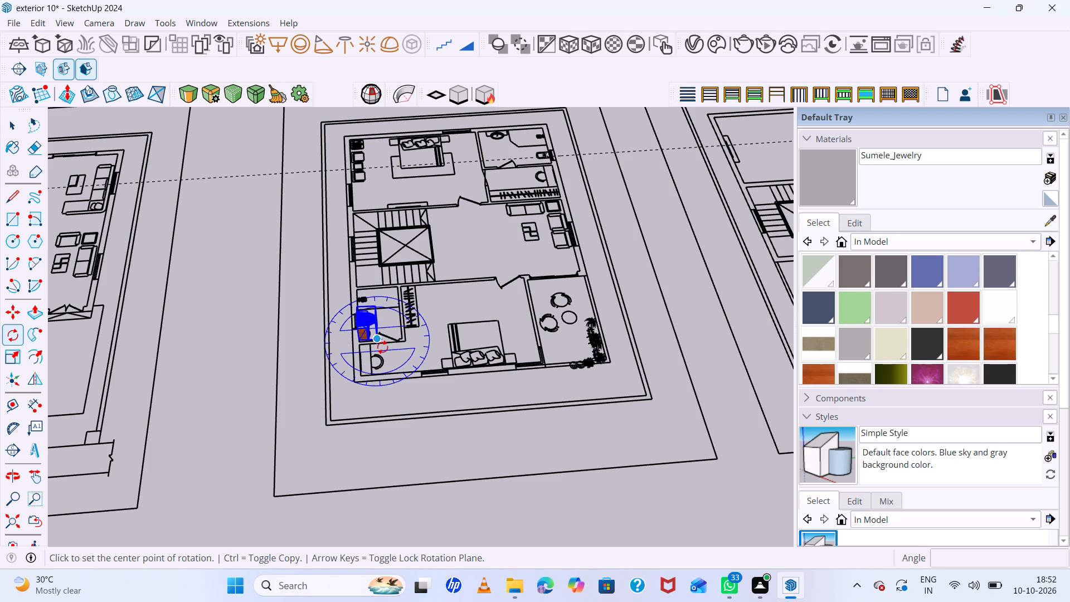
click(382, 345)
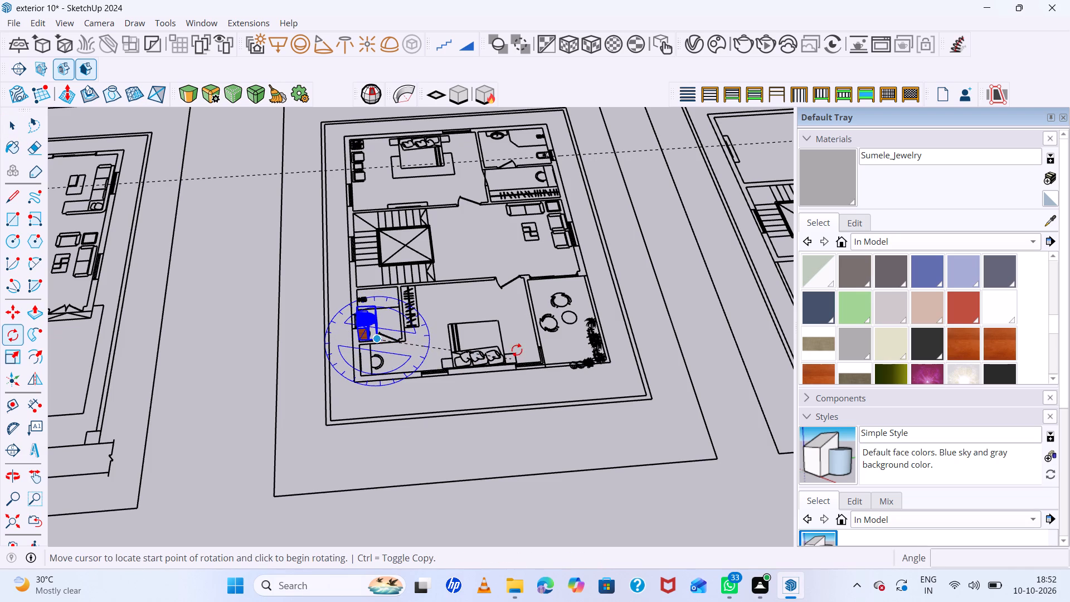
click(523, 331)
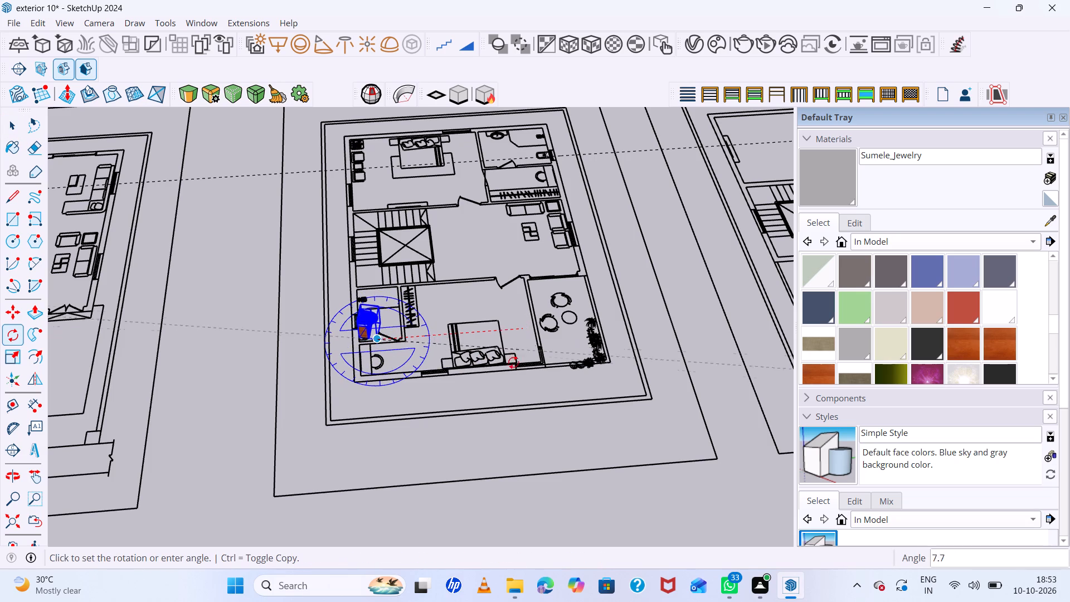
click(381, 434)
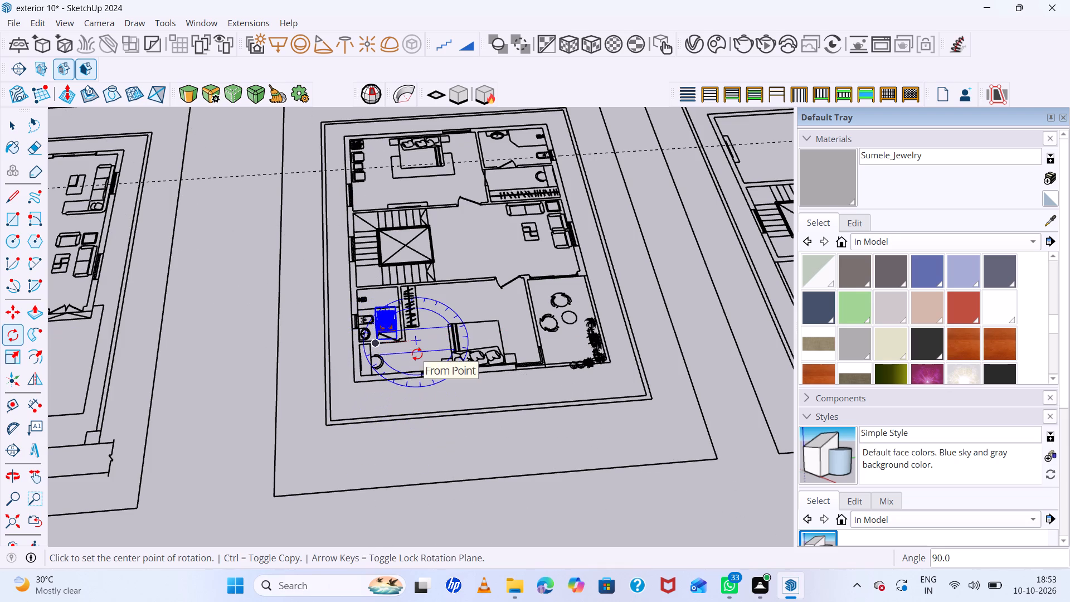
Move the sink cabinet about 36' 7" to the oval basin in the middle plan's other bathroom, and shift it about 1' 2" toward the bedroom-side wall.
key(m)
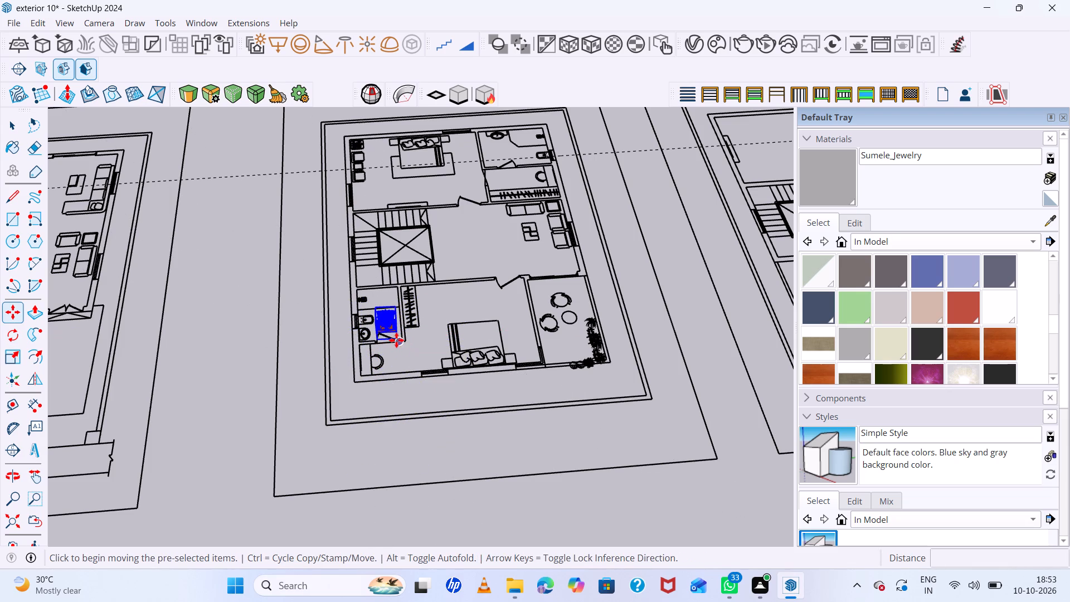
click(396, 340)
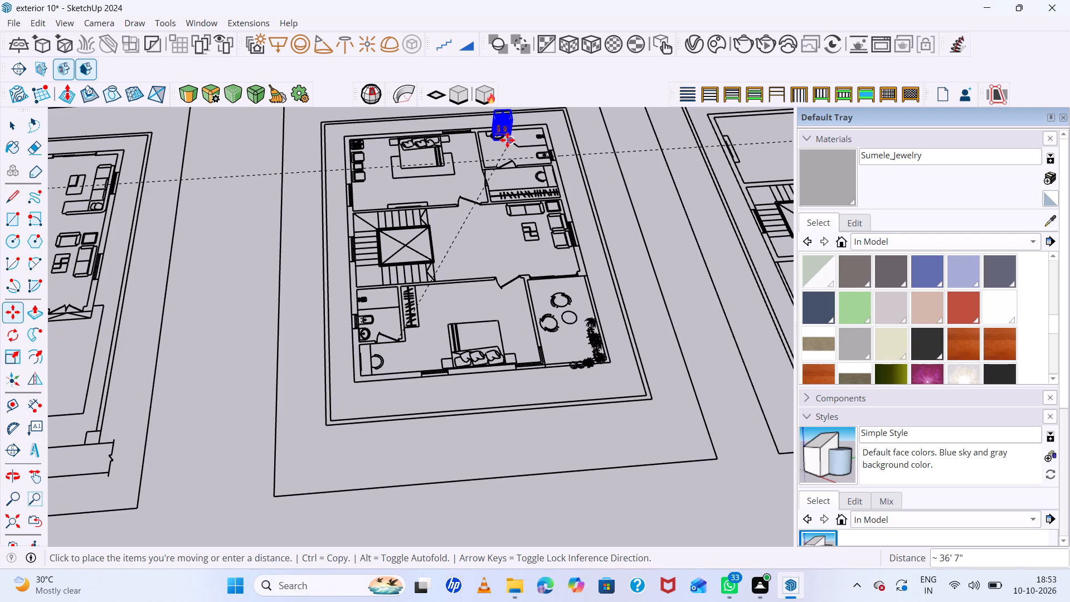
click(505, 141)
scroll(504, 130, up, 6)
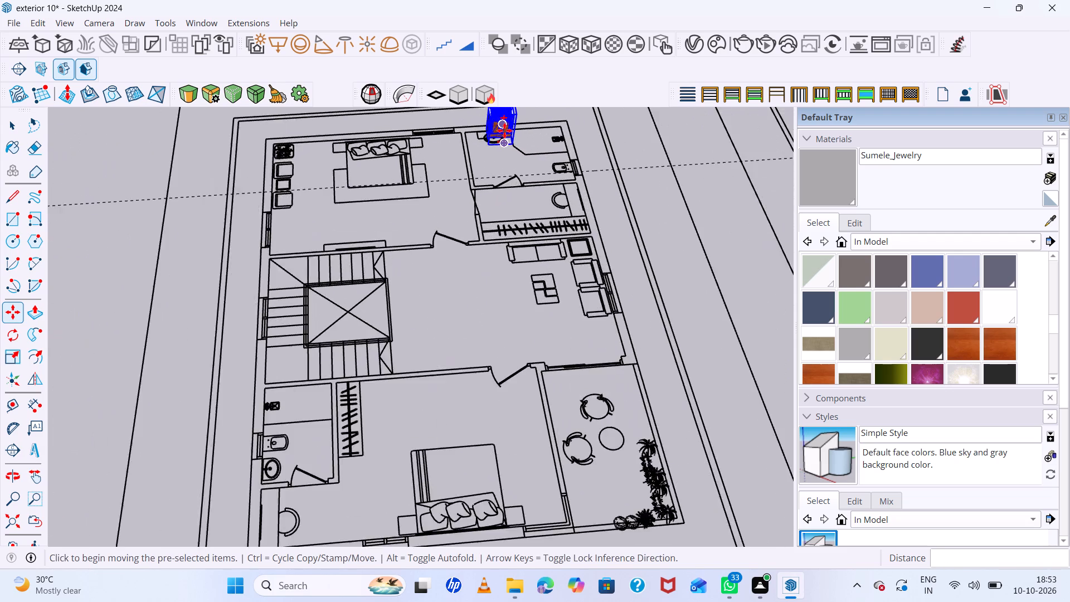
scroll(504, 130, up, 15)
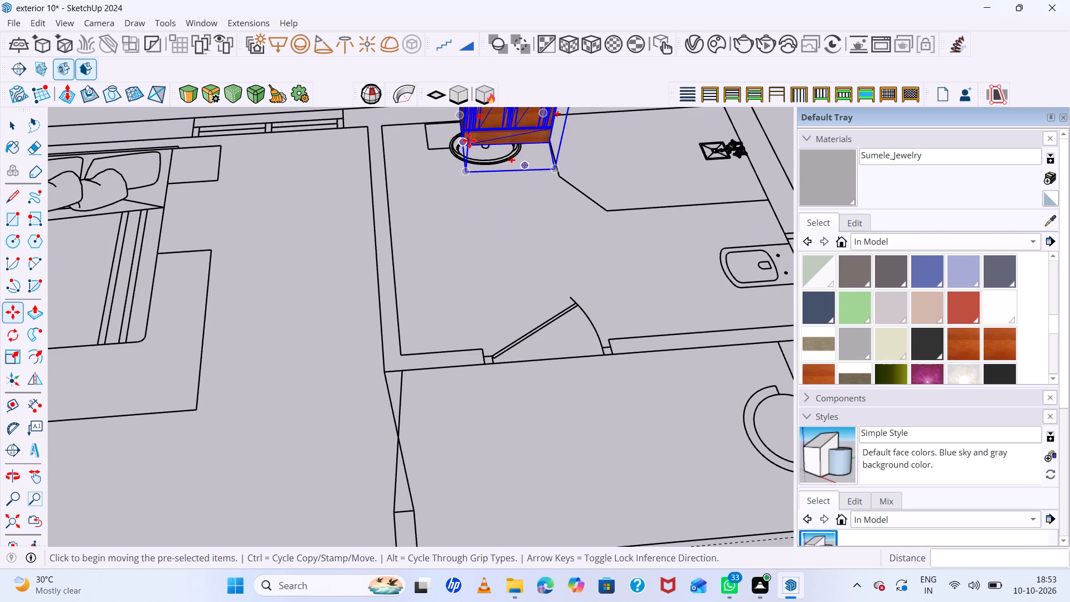
click(469, 140)
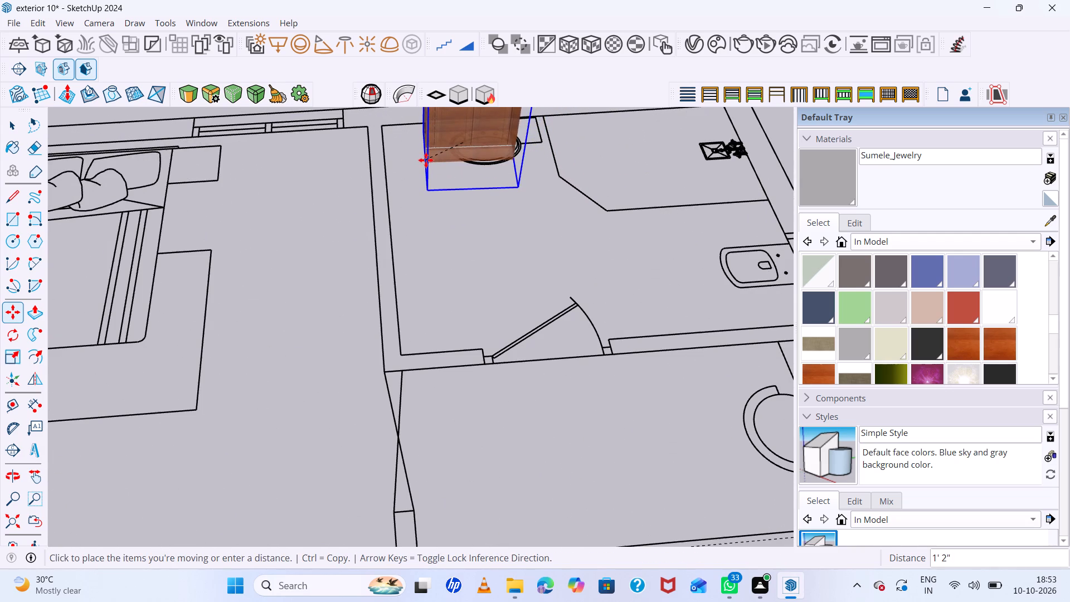
click(426, 160)
Widen the sink cabinet by scaling it to about 1.37 along the red axis.
scroll(466, 161, down, 11)
scroll(476, 109, up, 5)
scroll(526, 172, up, 3)
middle_drag(525, 173, 328, 135)
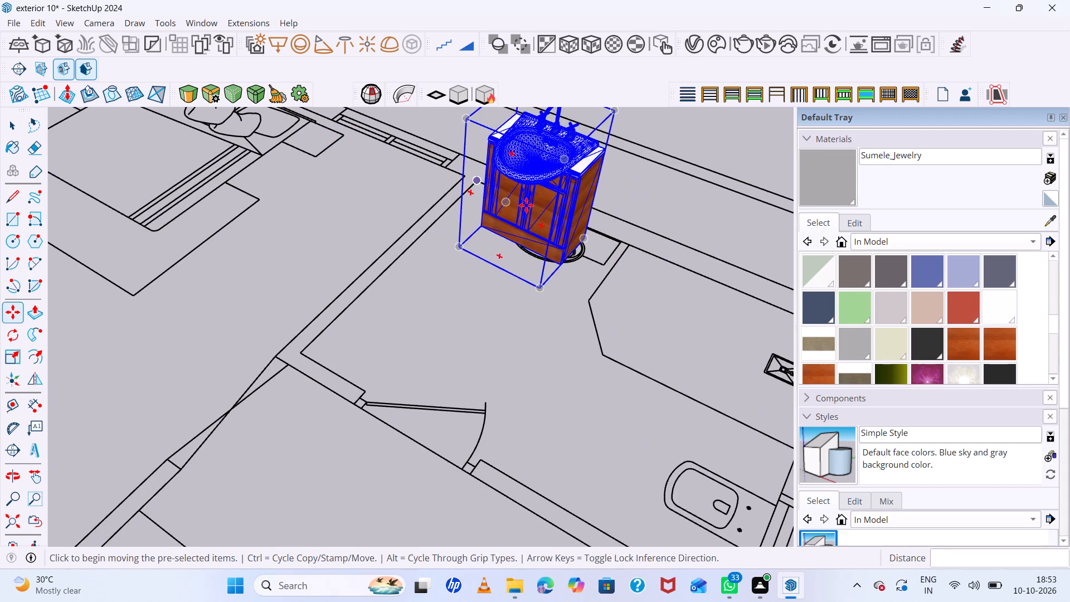
scroll(526, 205, up, 5)
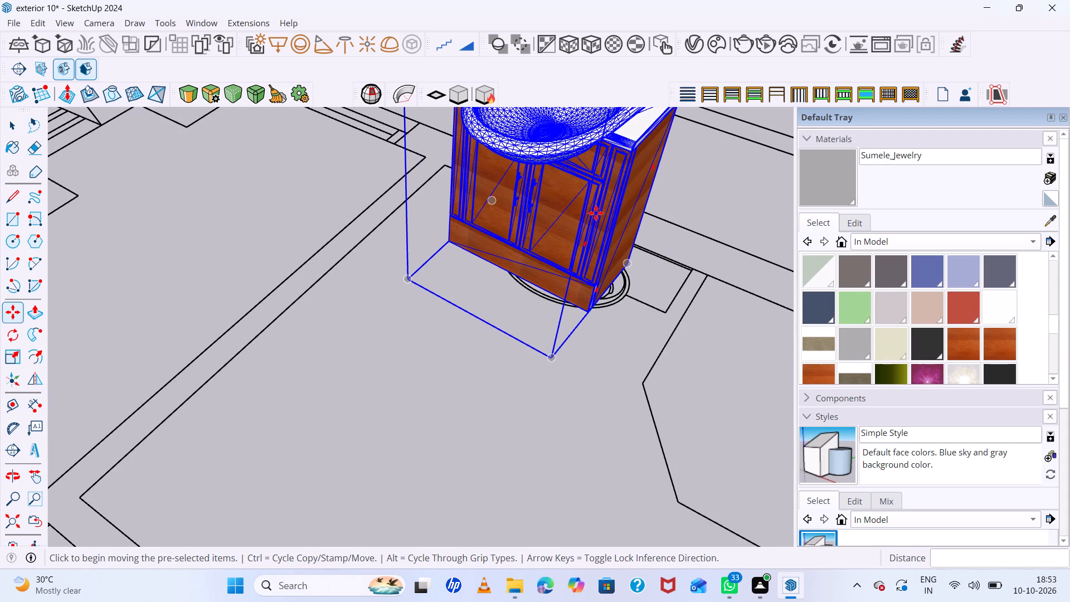
key(s)
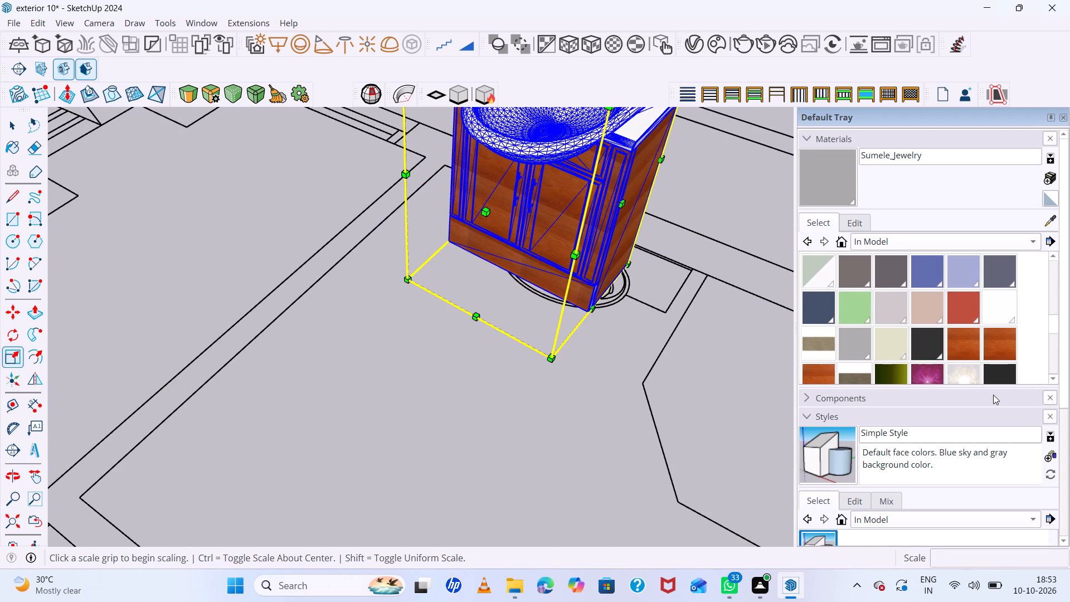
click(624, 206)
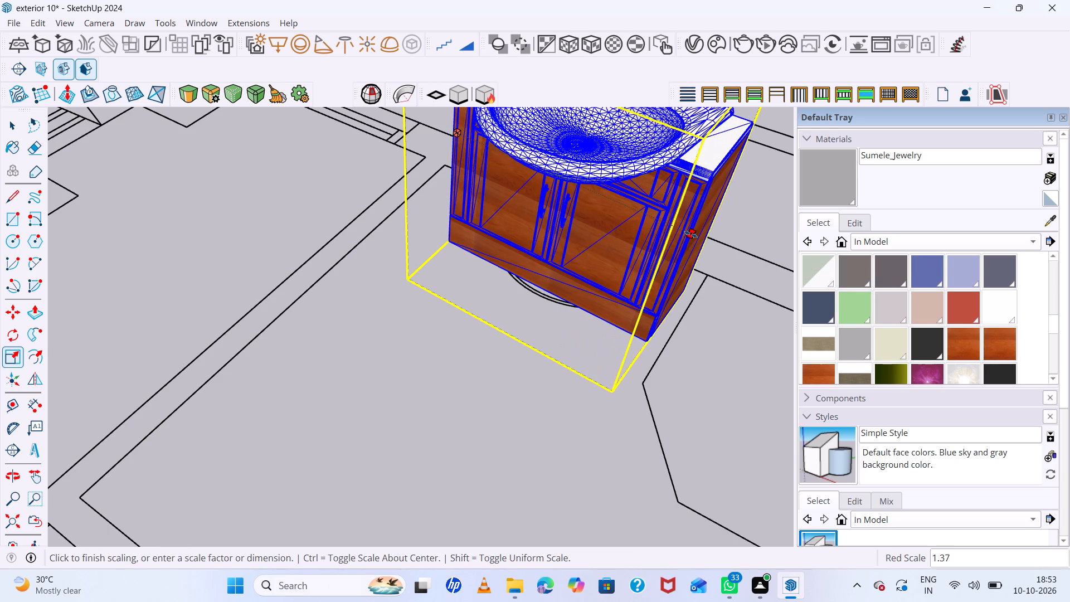
click(690, 234)
Raise the sink cabinet's height slightly by scaling it to 1.05 along the blue axis.
scroll(573, 266, down, 10)
middle_drag(634, 268, 634, 266)
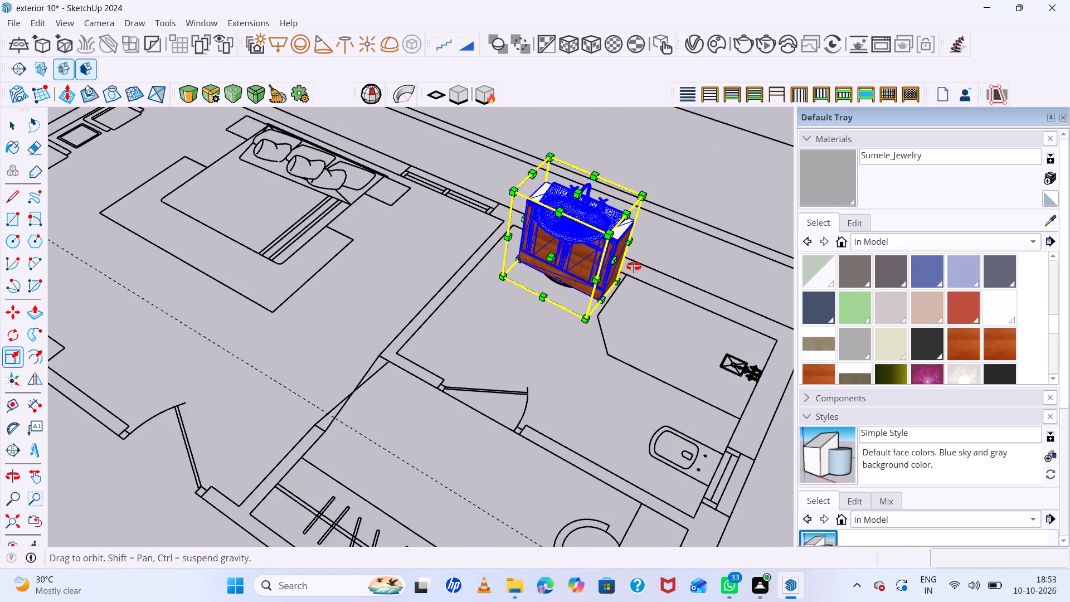
middle_drag(634, 266, 375, 211)
middle_drag(369, 210, 354, 210)
scroll(725, 333, down, 5)
scroll(715, 329, up, 1)
middle_drag(712, 327, 566, 282)
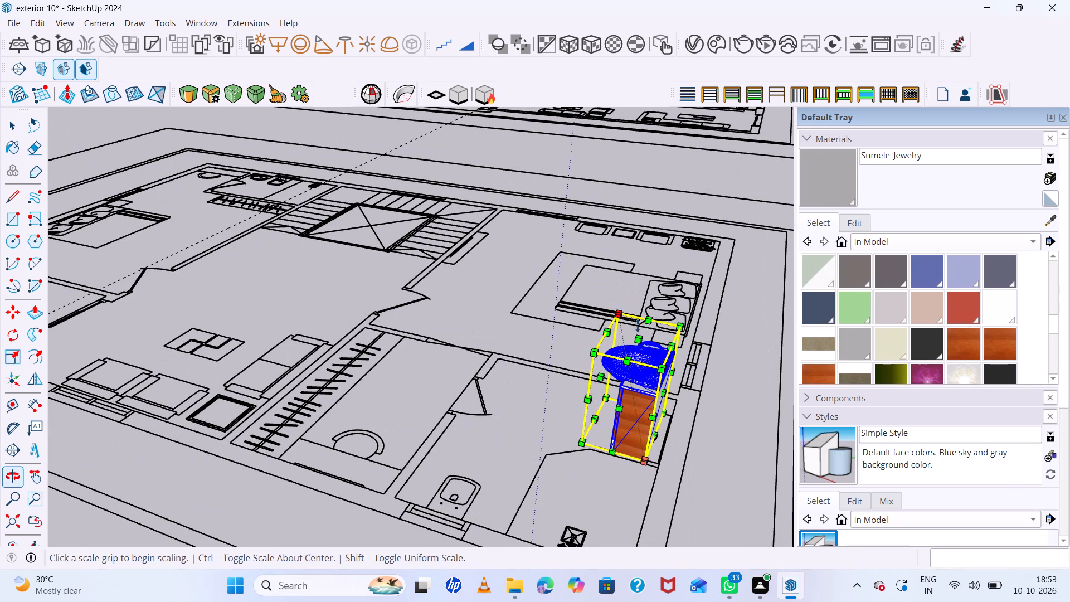
click(639, 338)
click(638, 322)
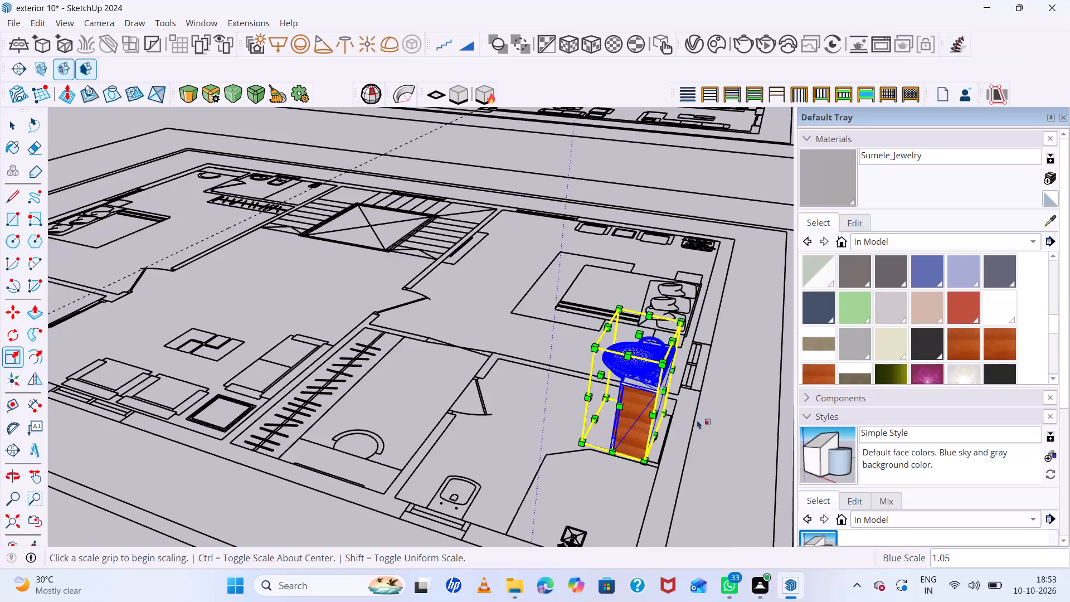
Shift the sink cabinet about 4" and a further 2" toward the middle plan's outer wall line behind it.
middle_drag(682, 439, 650, 391)
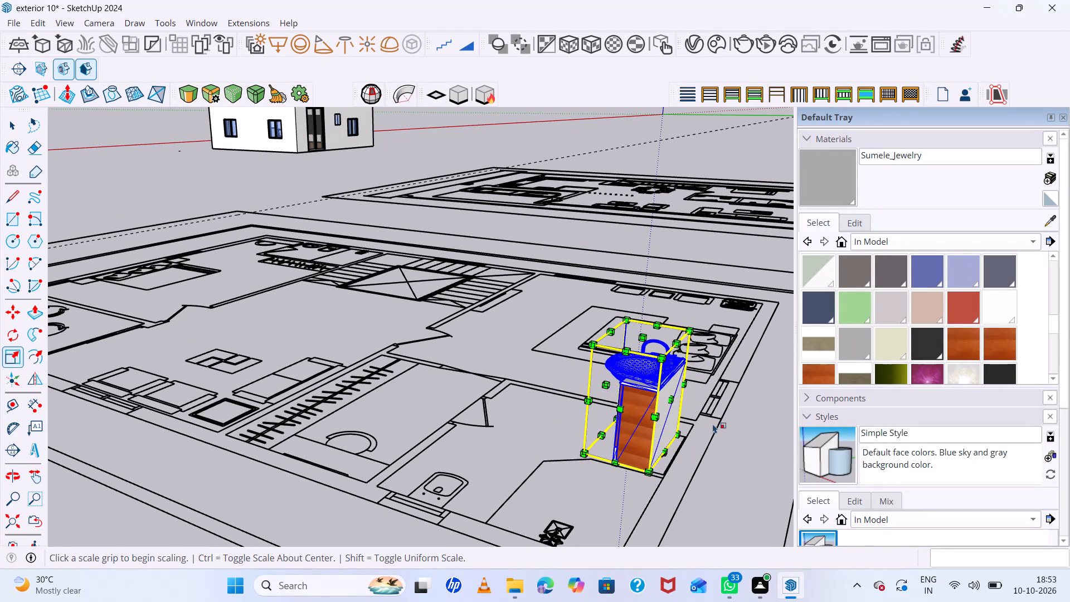
key(m)
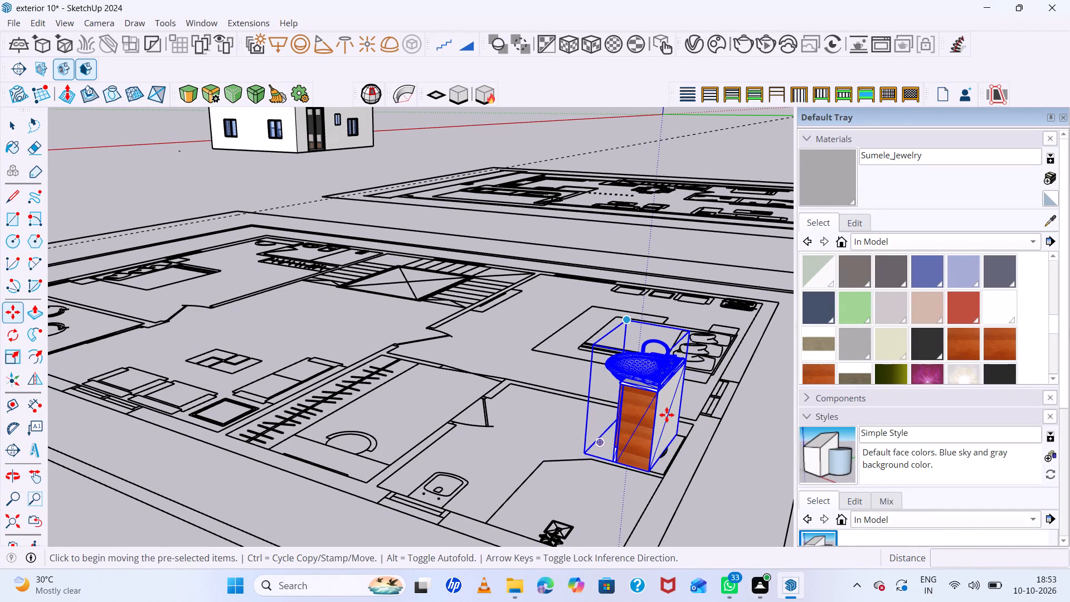
scroll(679, 436, up, 4)
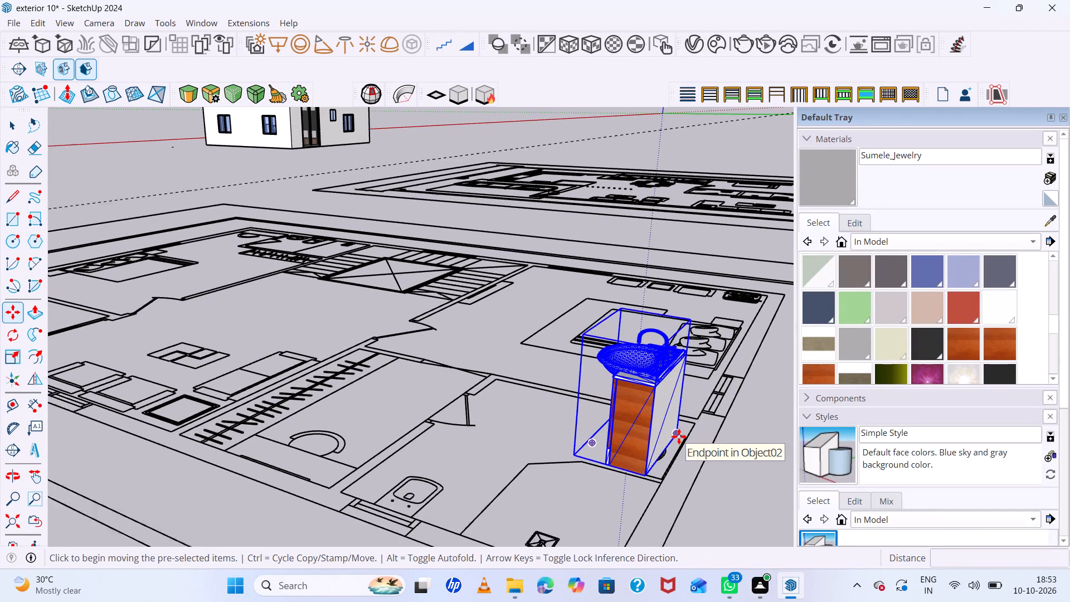
scroll(679, 436, up, 2)
click(677, 436)
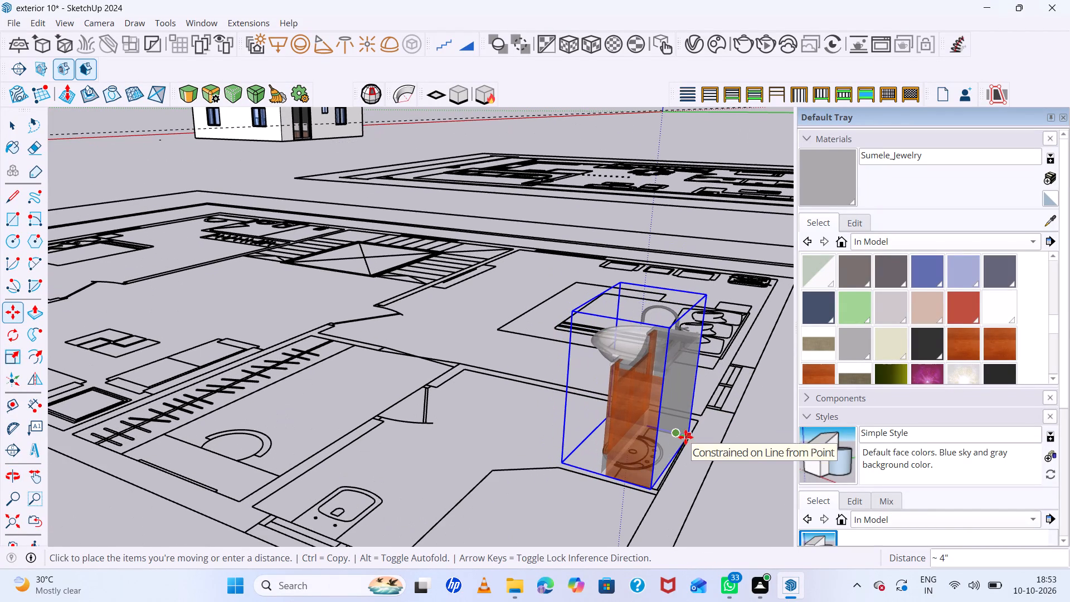
click(685, 443)
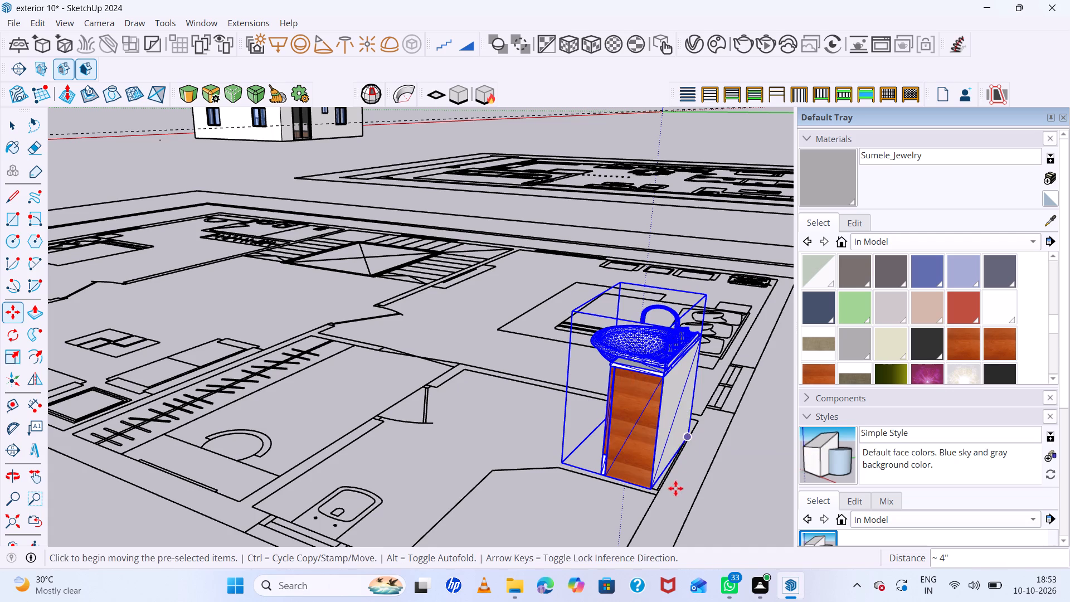
scroll(666, 491, up, 10)
click(642, 483)
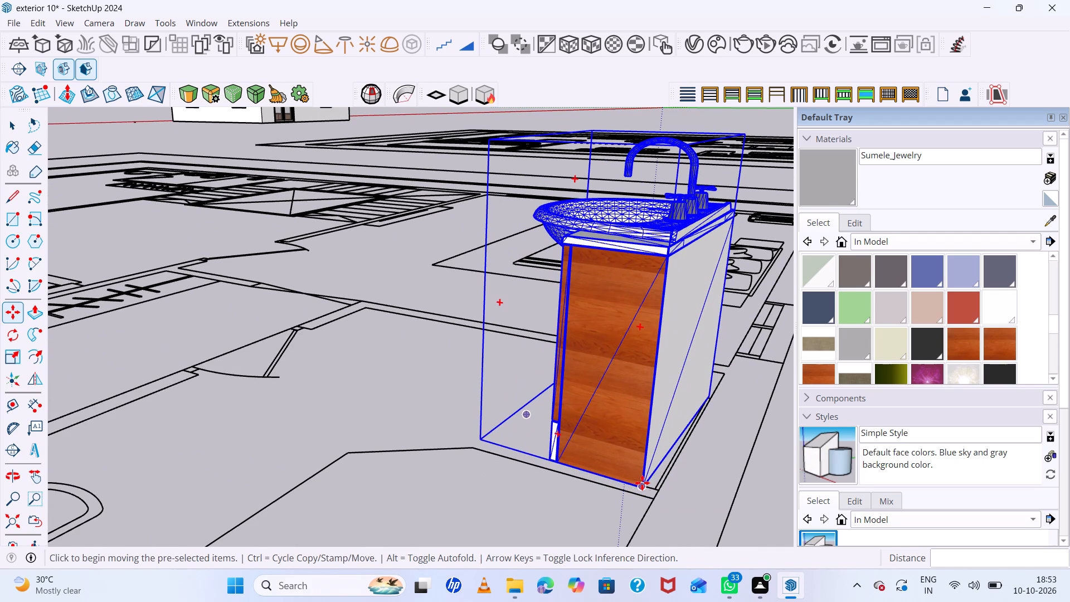
click(654, 488)
scroll(611, 382, down, 4)
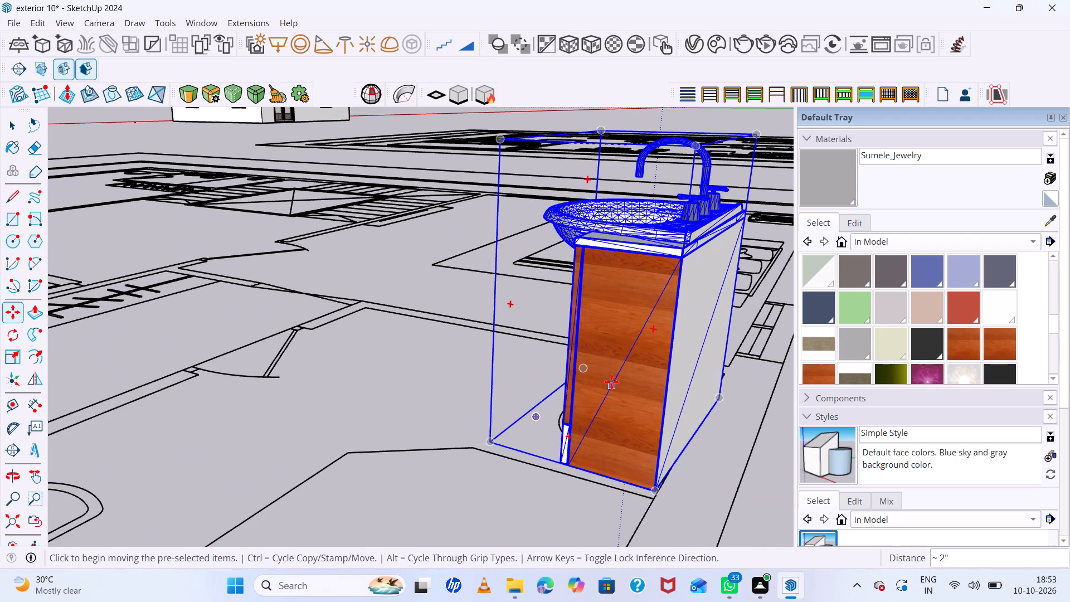
scroll(611, 382, down, 7)
scroll(634, 370, up, 4)
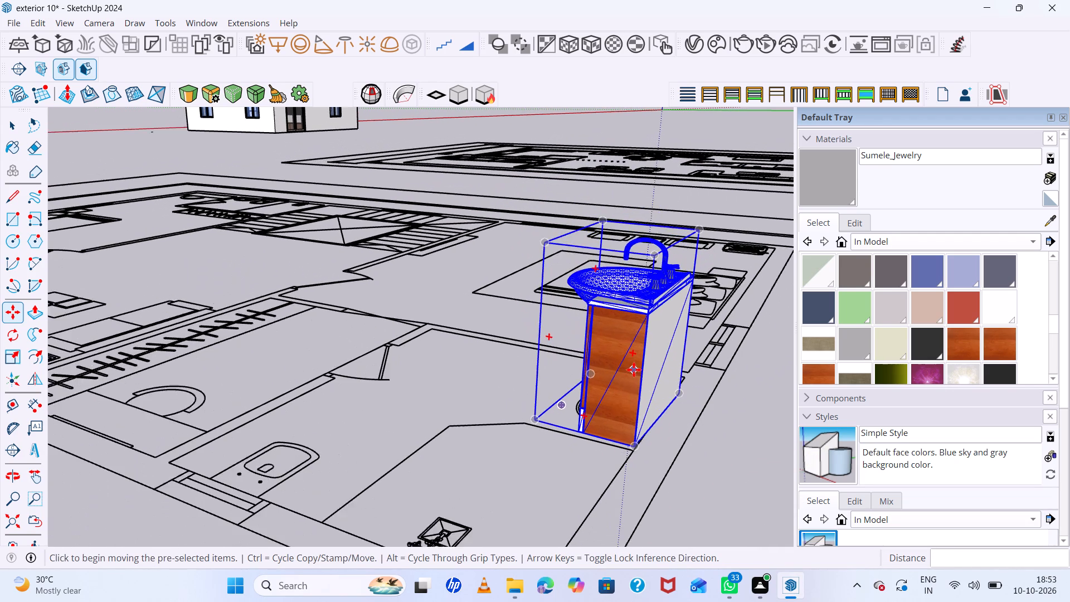
scroll(634, 370, up, 5)
scroll(634, 370, down, 3)
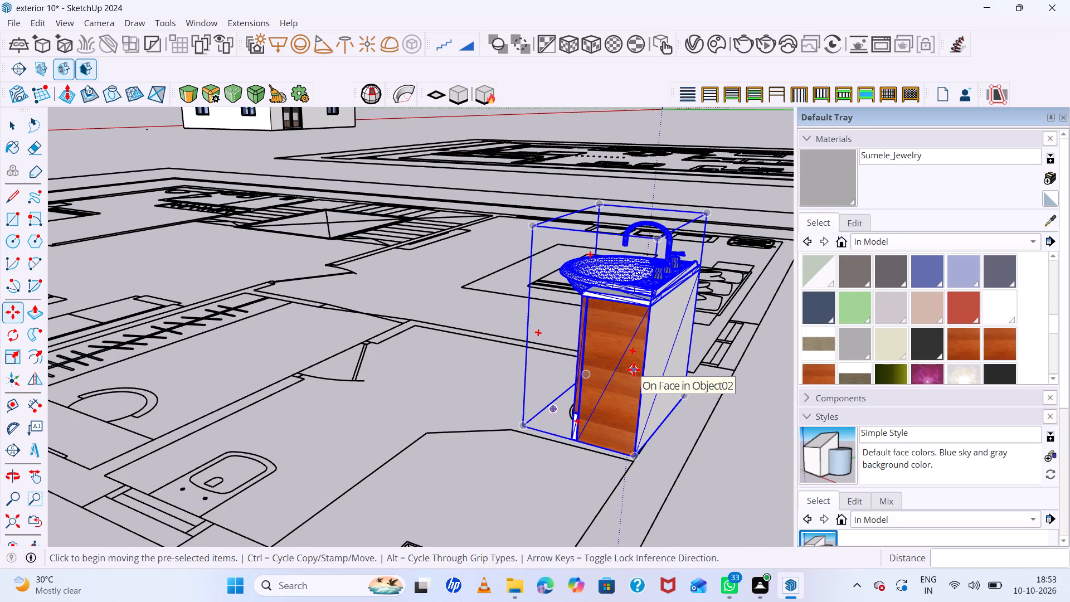
Move the sink cabinet 106' 3" from the middle plan's outer corner to the matching base corner of the windowed wall model.
key(m)
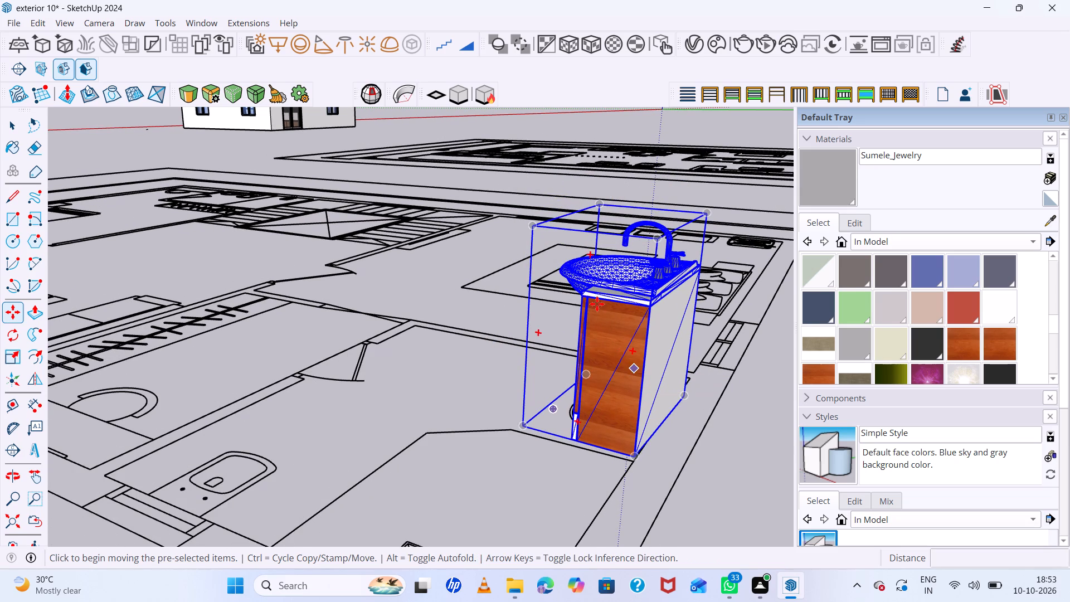
scroll(597, 304, down, 13)
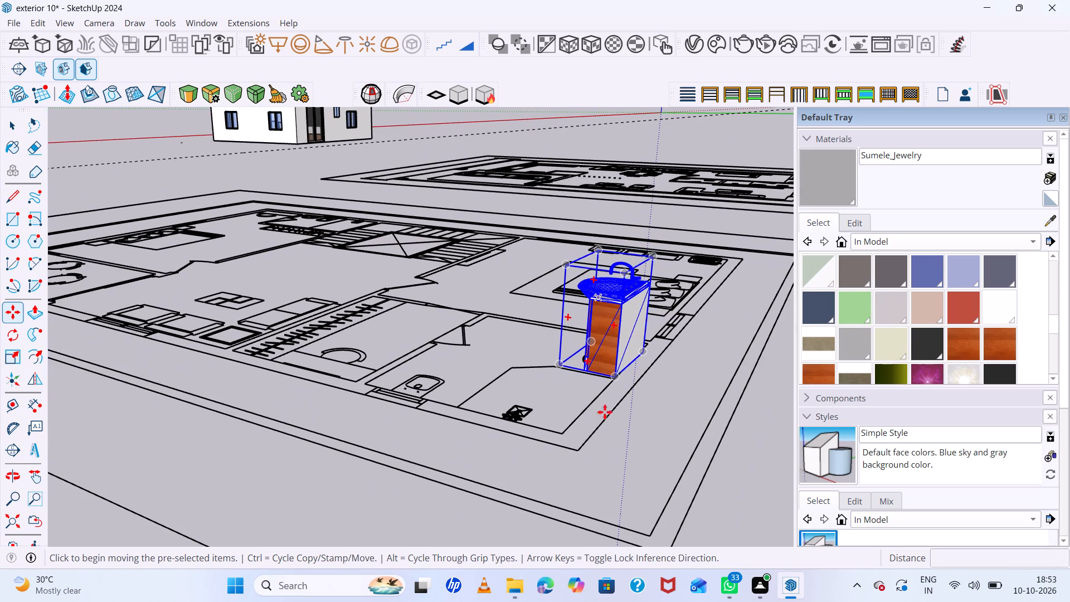
click(580, 448)
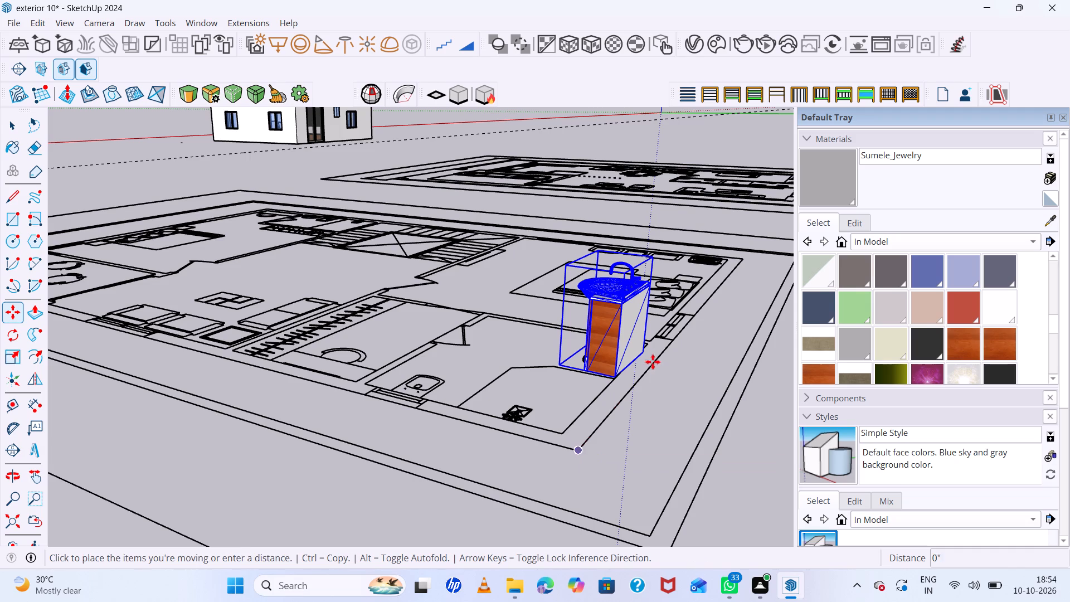
scroll(657, 357, down, 20)
scroll(658, 353, down, 4)
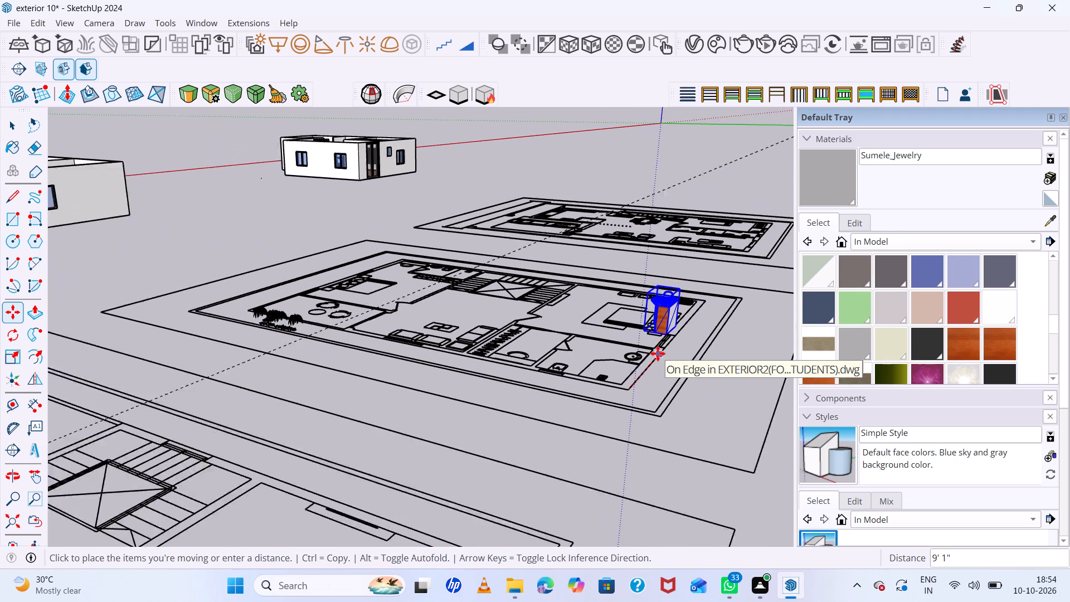
scroll(658, 353, down, 7)
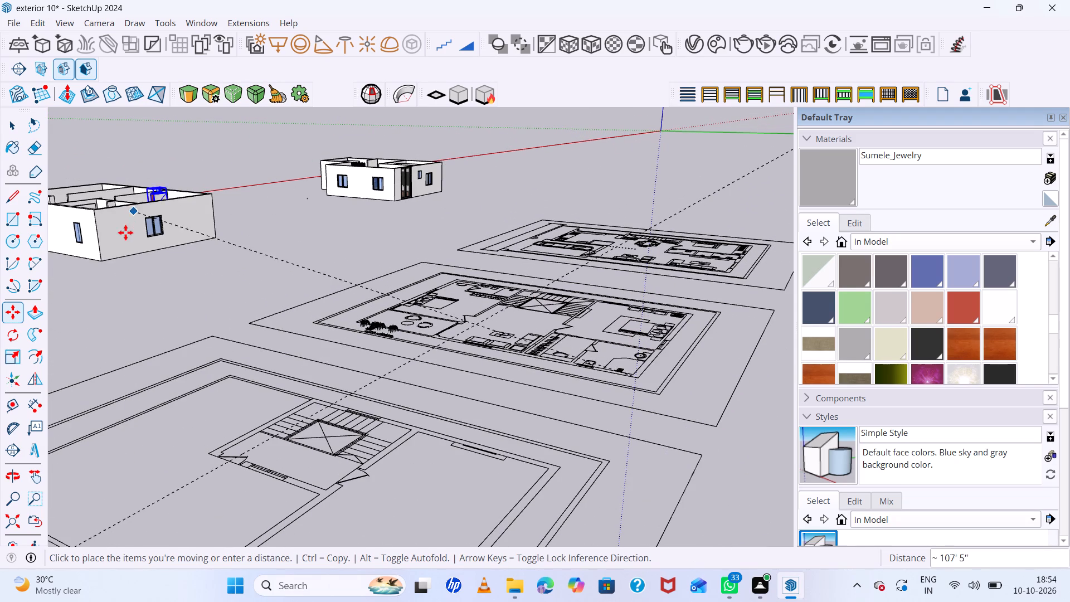
scroll(103, 259, up, 5)
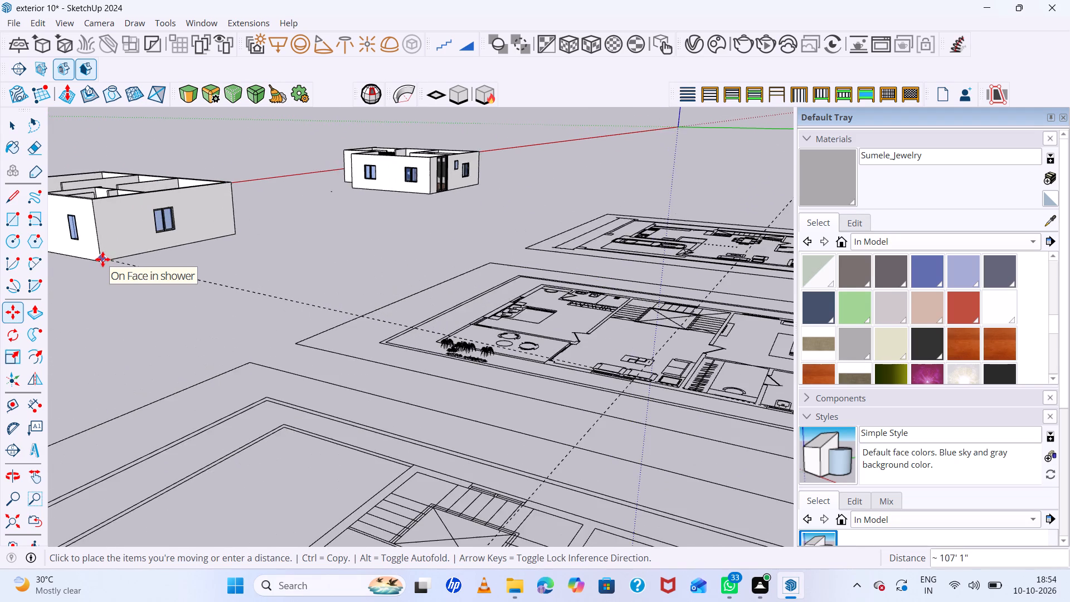
scroll(103, 259, up, 20)
scroll(94, 262, up, 5)
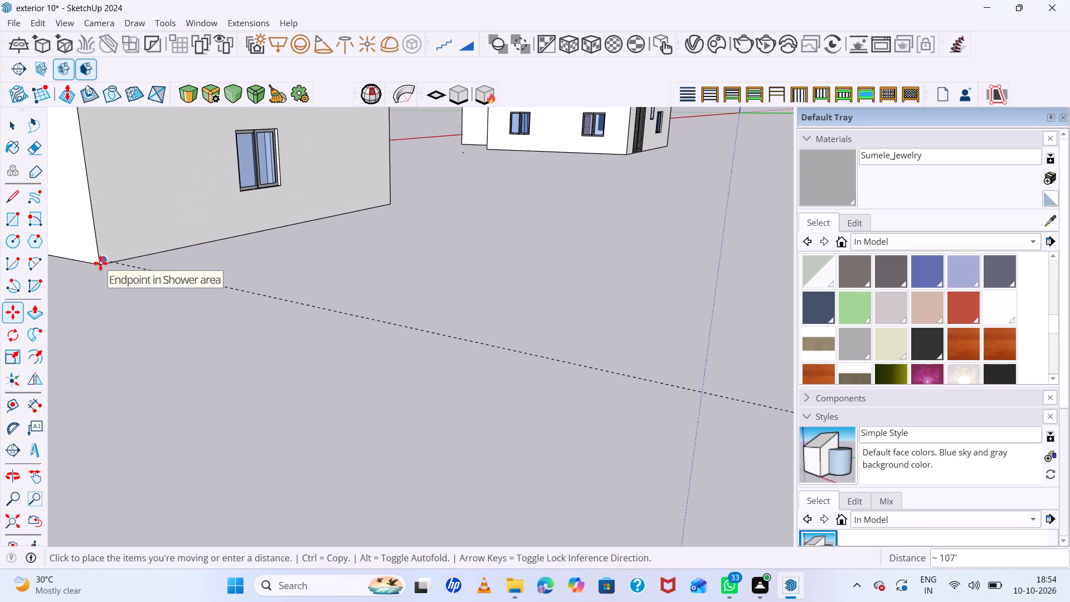
scroll(100, 264, up, 11)
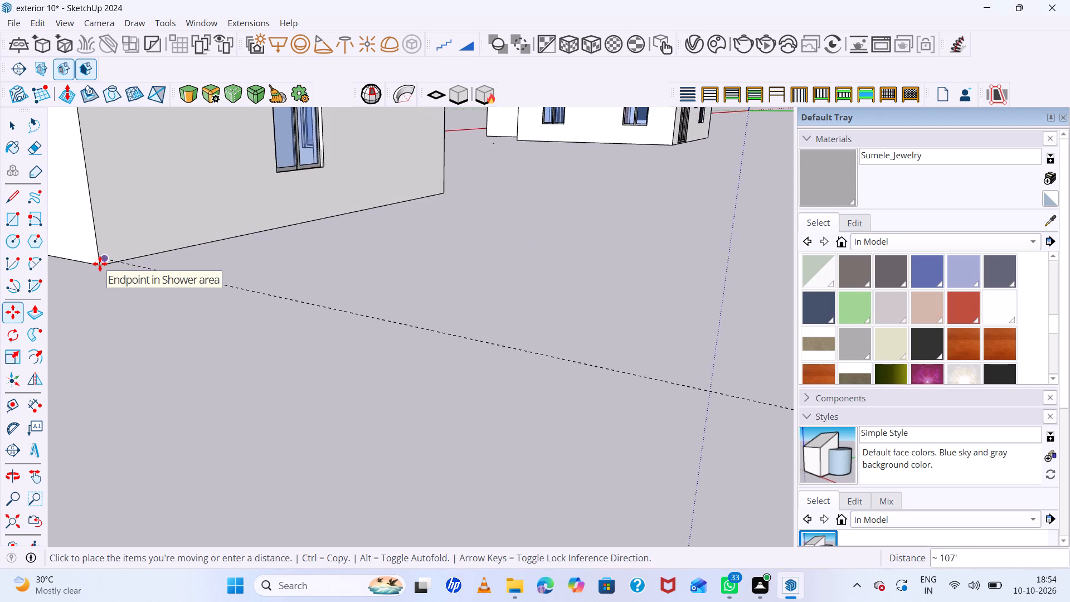
scroll(100, 264, up, 7)
click(99, 260)
scroll(142, 258, down, 3)
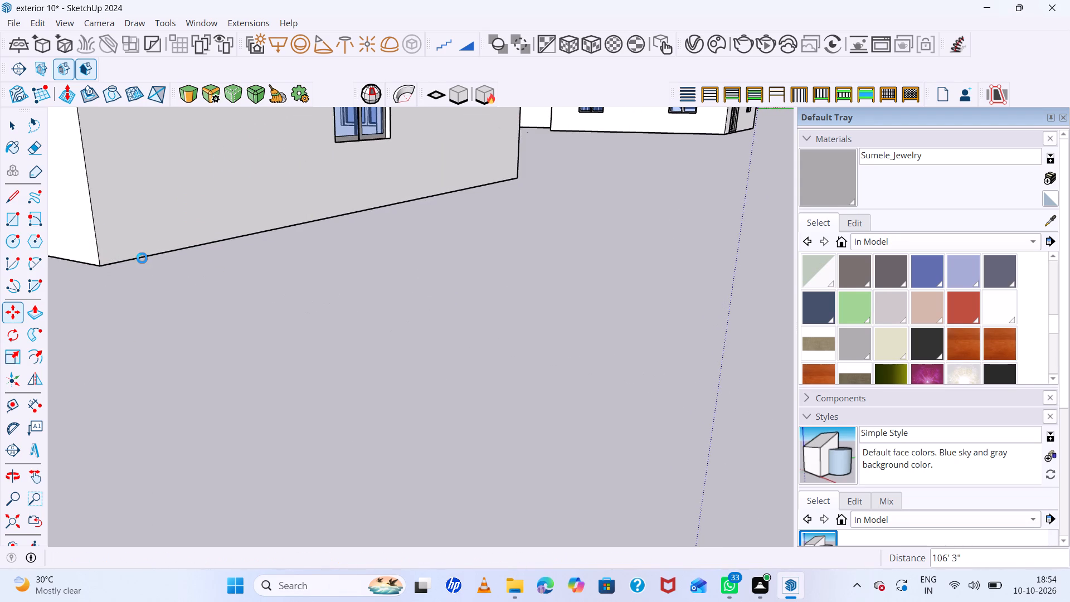
scroll(142, 258, down, 17)
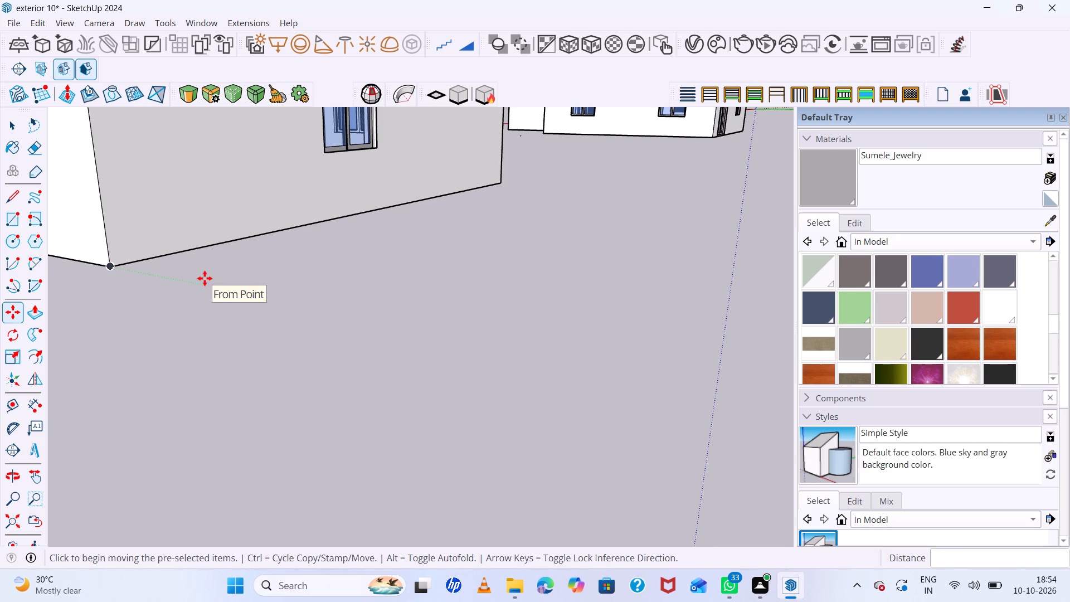
Move the sink cabinet about 1' 5" within the wall model's bathroom so its back meets the room corner beside the outer wall.
scroll(248, 302, down, 5)
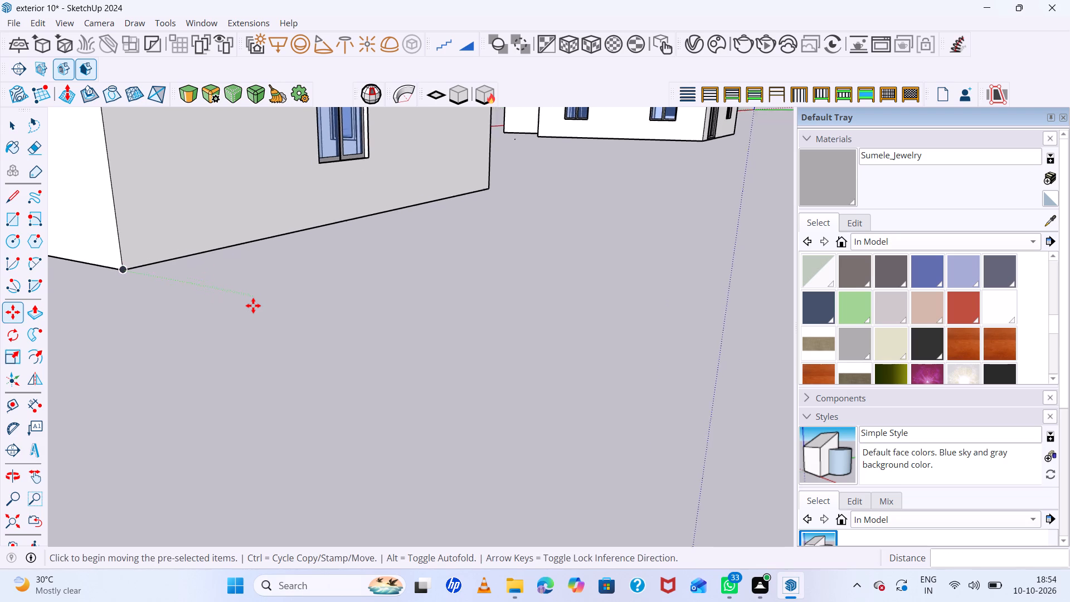
scroll(254, 306, down, 14)
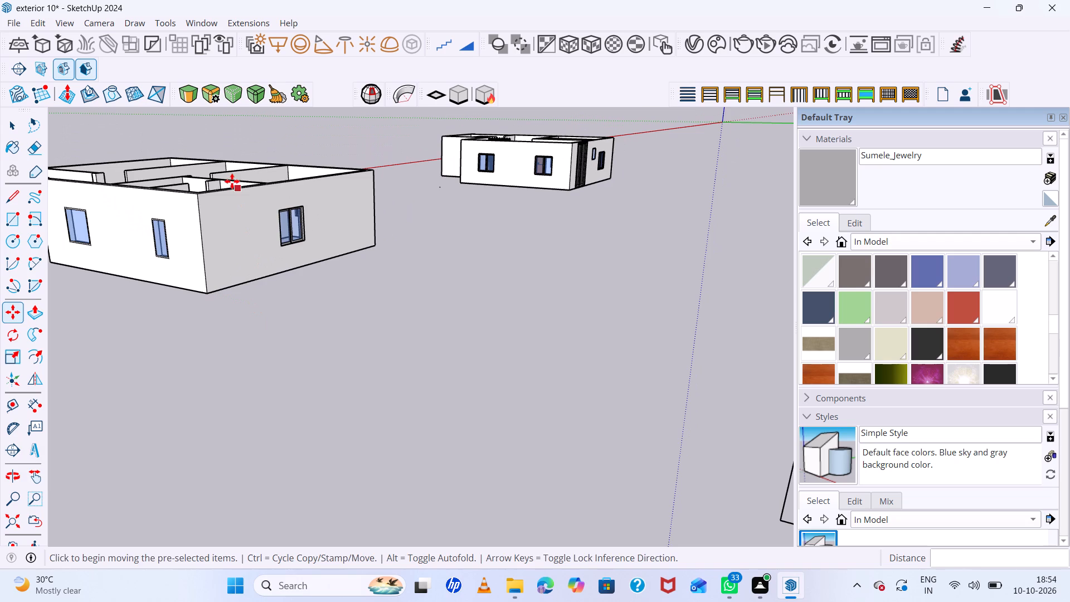
middle_drag(228, 181, 264, 304)
scroll(211, 283, up, 13)
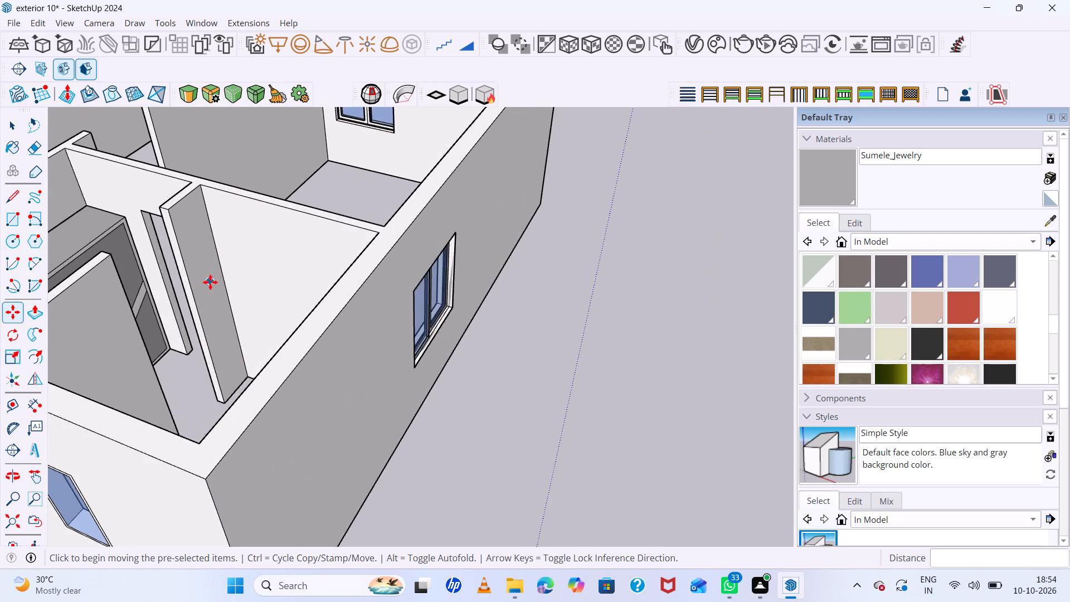
middle_drag(217, 281, 356, 300)
scroll(356, 300, down, 6)
scroll(374, 323, up, 4)
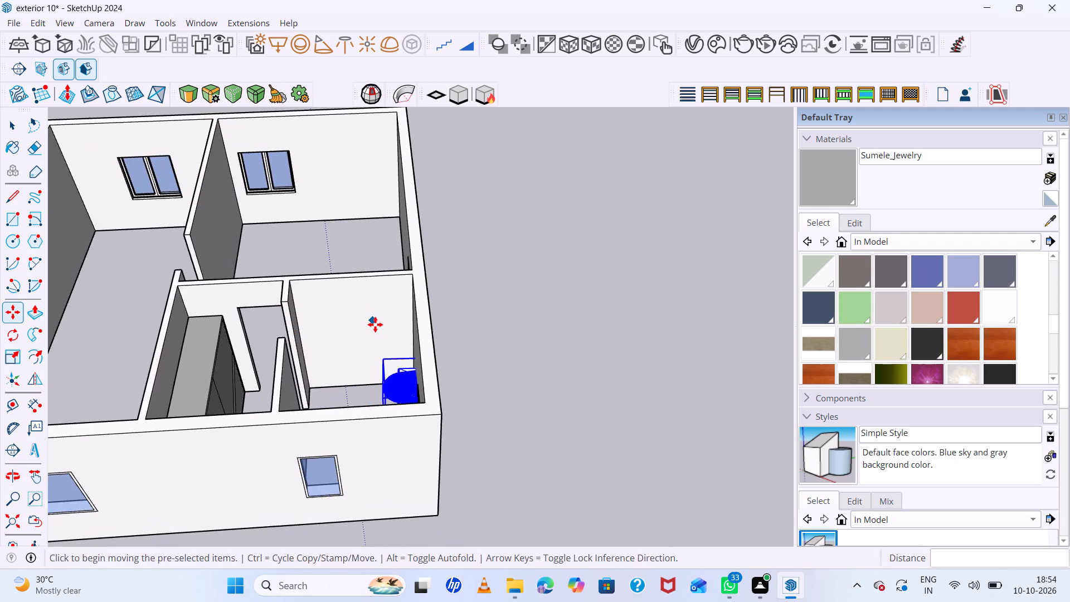
scroll(375, 324, up, 8)
scroll(376, 310, down, 7)
scroll(404, 363, up, 11)
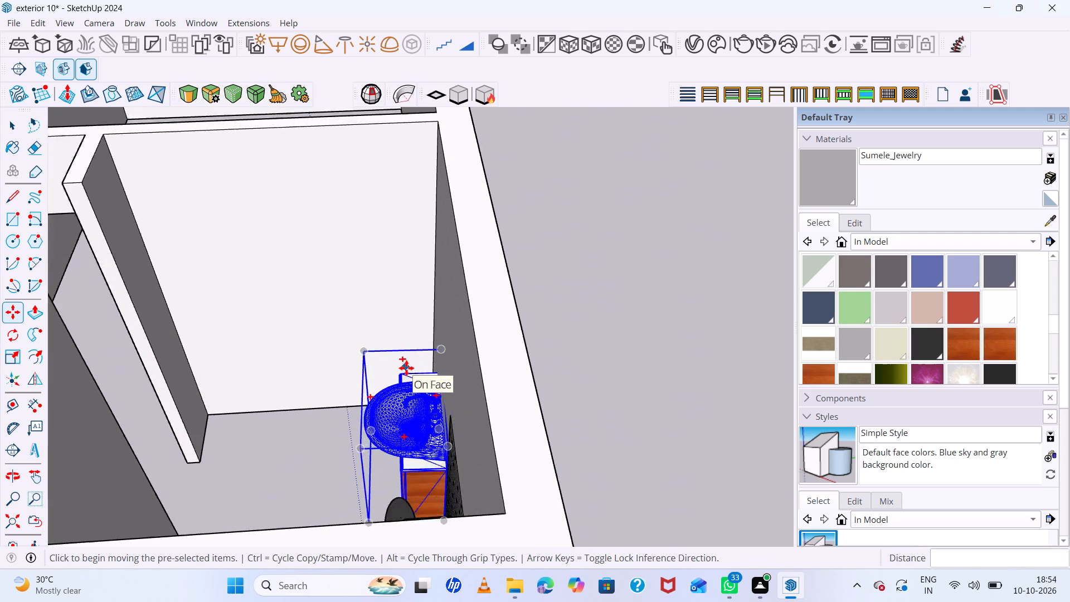
click(449, 341)
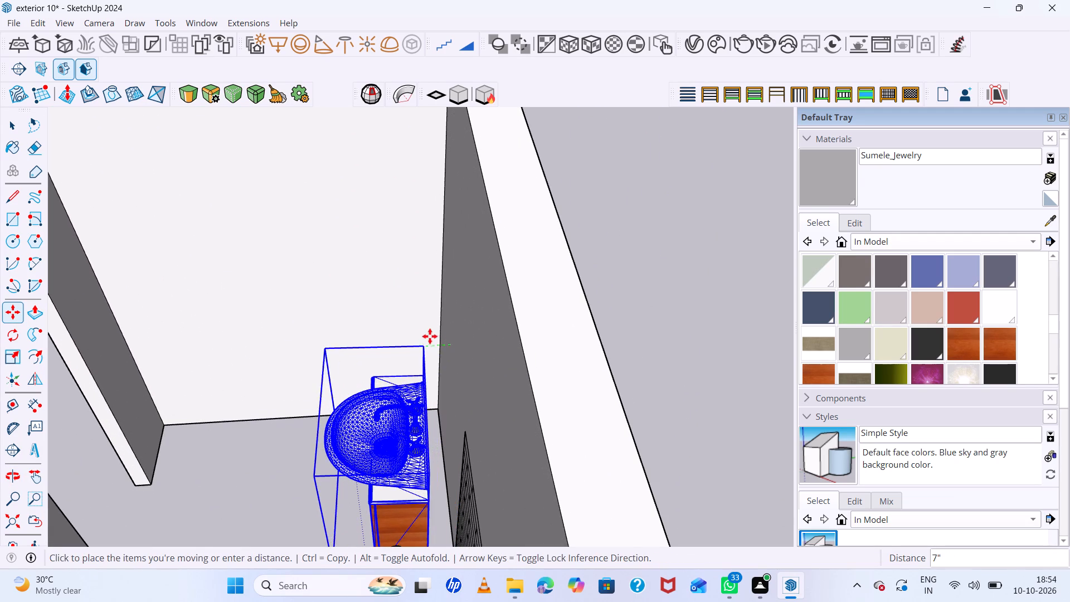
click(439, 334)
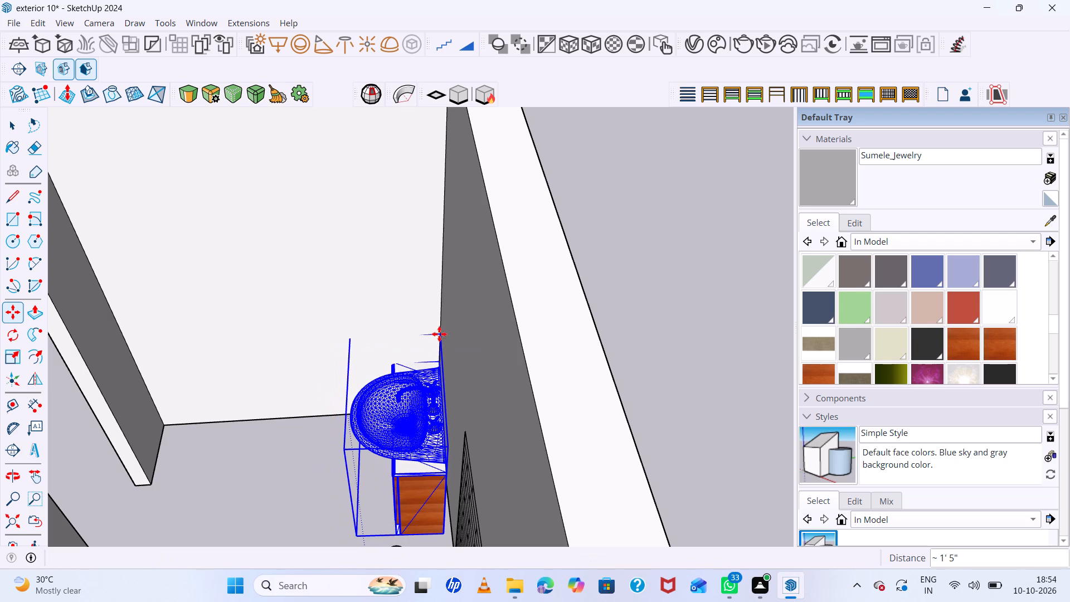
Shift the sink cabinet 2" away from the outer wall behind it.
scroll(432, 342, down, 5)
middle_drag(432, 343, 480, 370)
scroll(467, 391, up, 11)
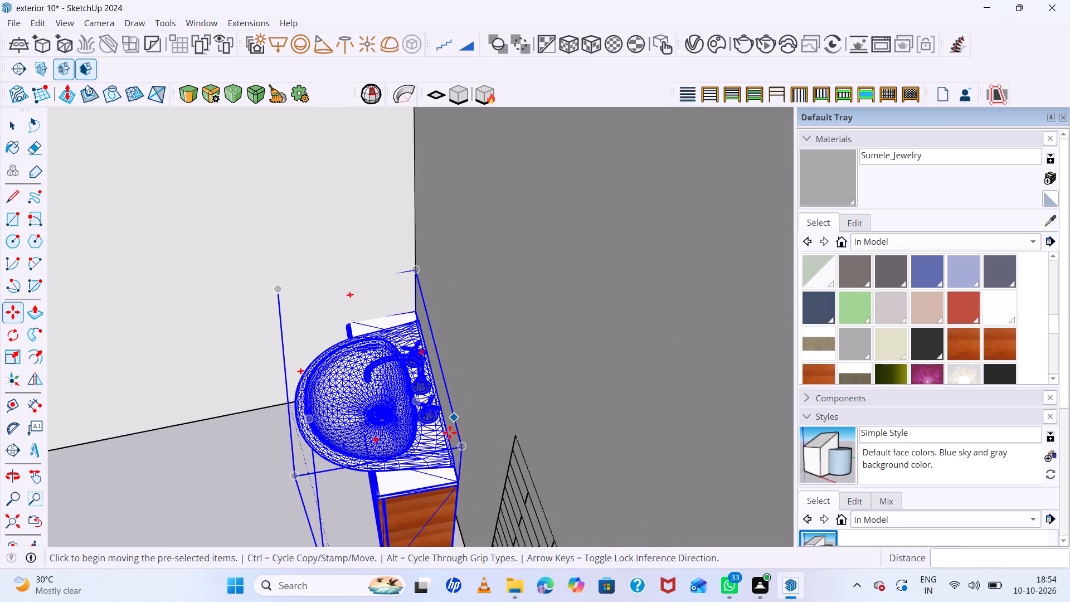
click(456, 449)
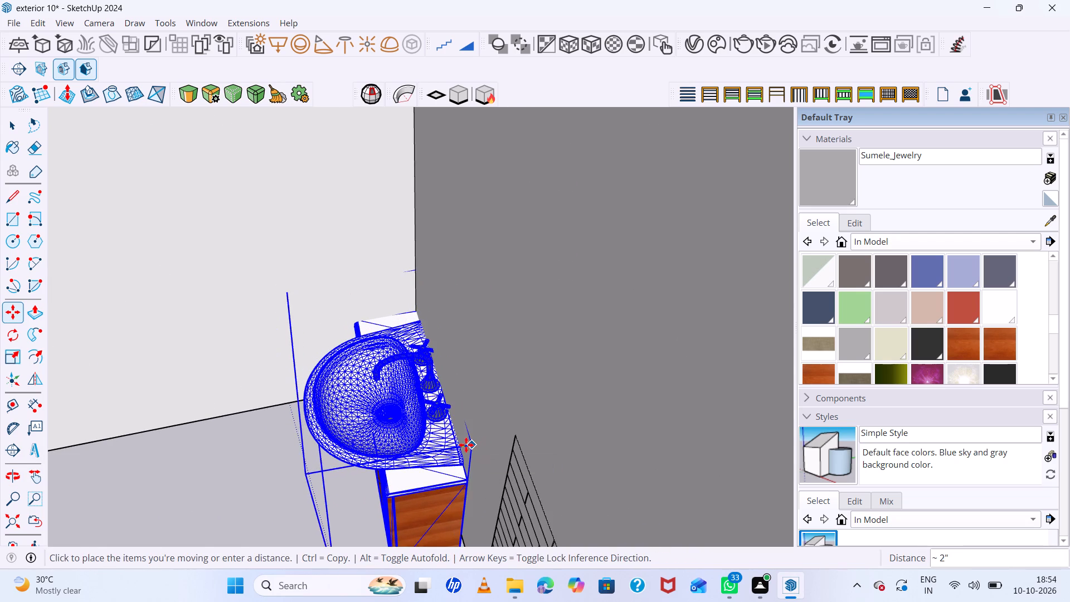
click(448, 445)
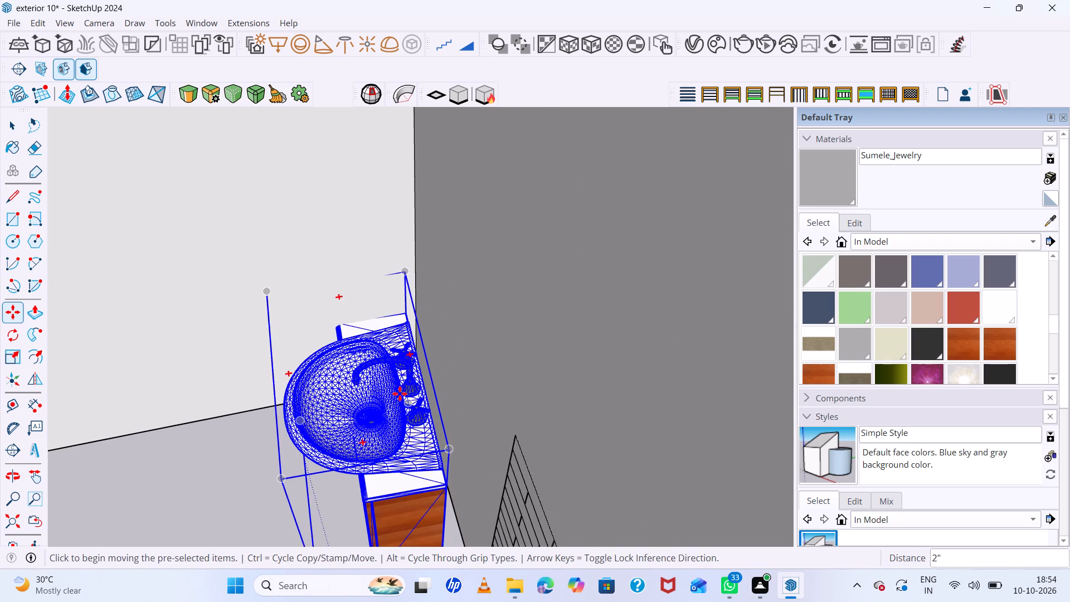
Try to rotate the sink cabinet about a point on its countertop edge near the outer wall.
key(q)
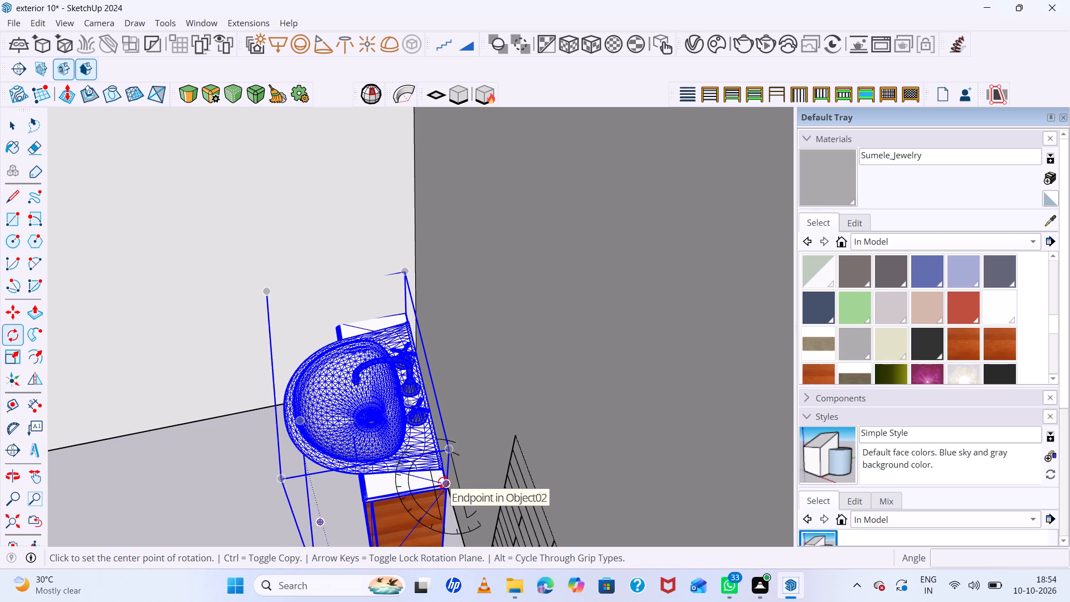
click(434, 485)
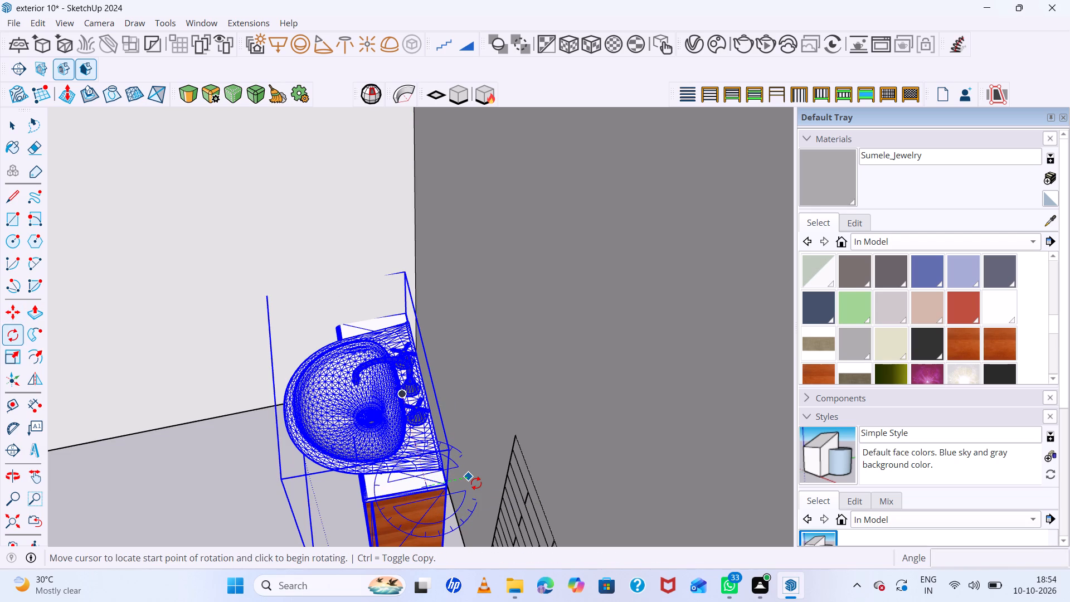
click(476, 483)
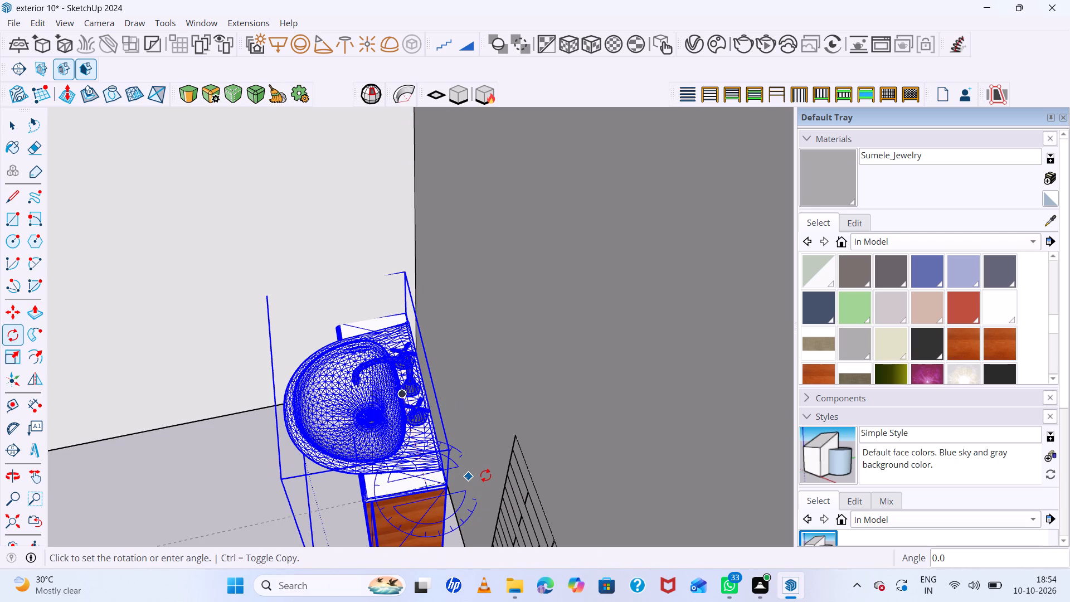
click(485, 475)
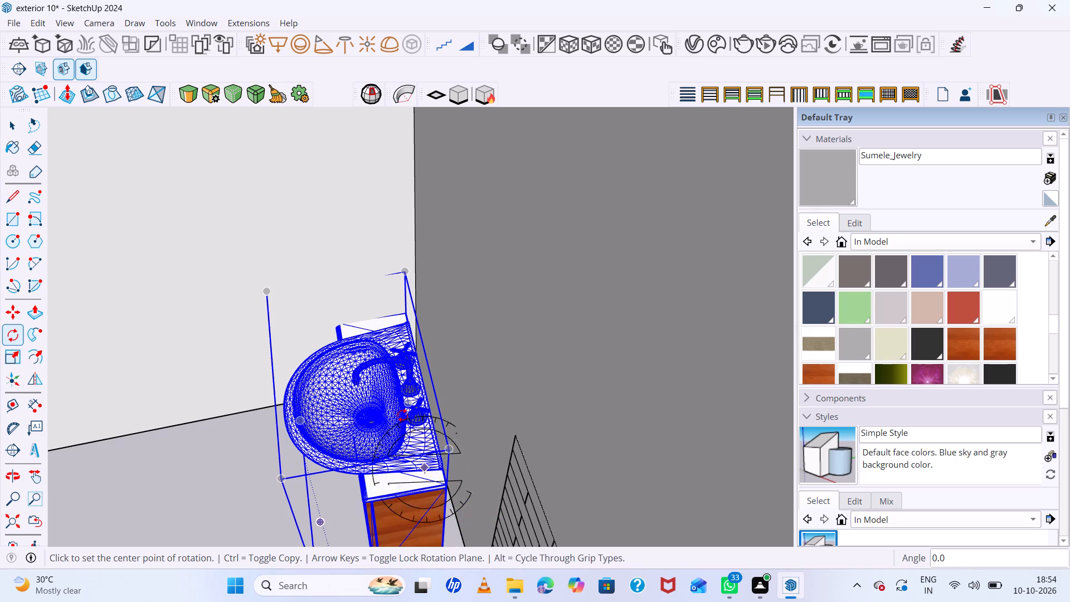
Examine the sink cabinet's fit in the bathroom corner beside the shower area, and select the cabinet.
scroll(391, 381, down, 14)
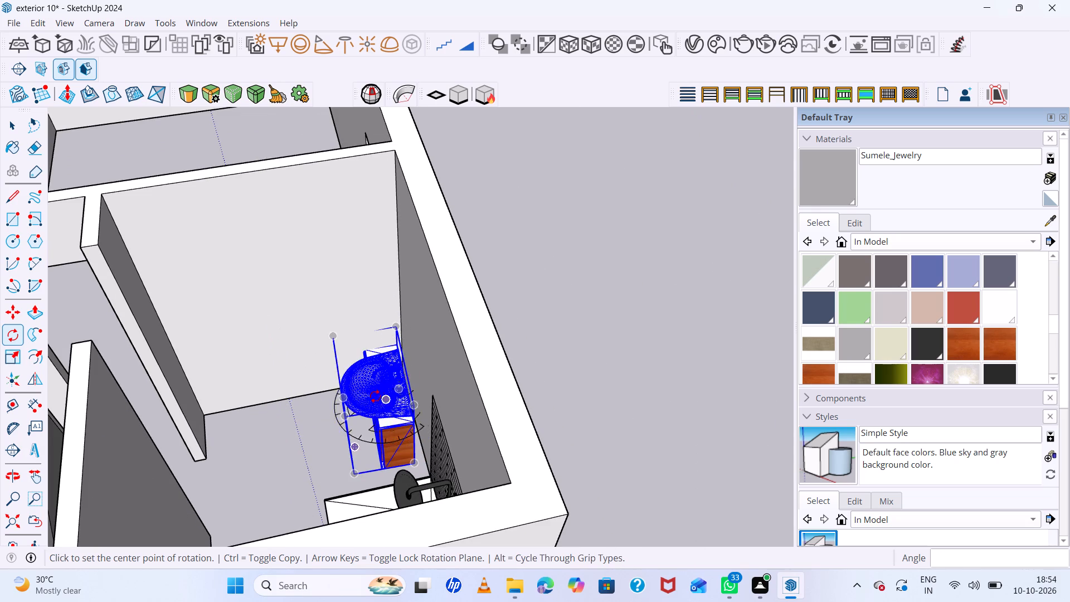
key(space)
click(544, 329)
scroll(439, 368, up, 5)
middle_drag(356, 391, 558, 430)
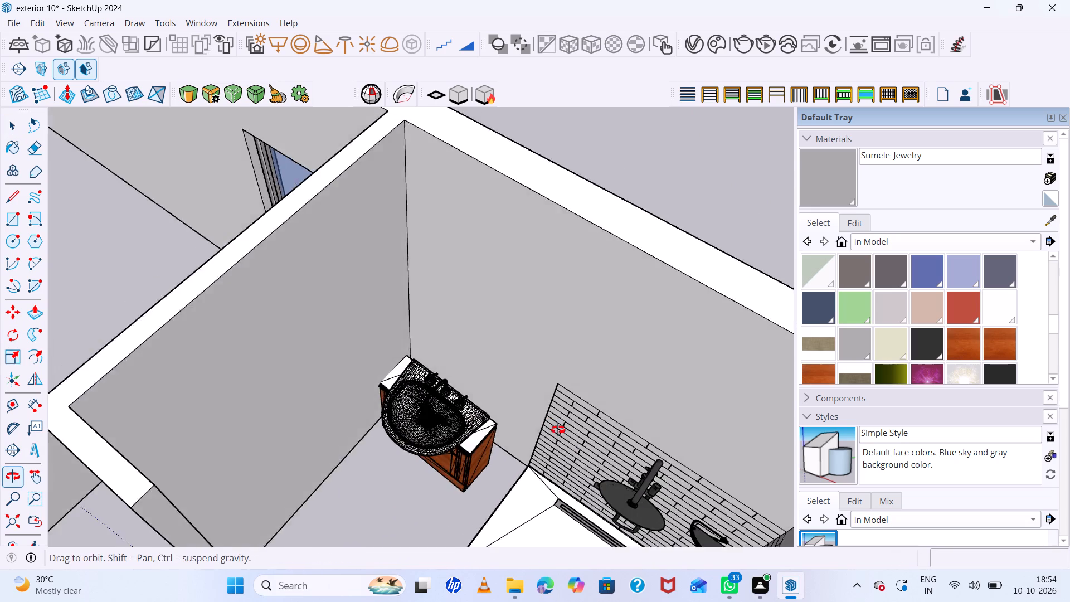
middle_drag(558, 430, 571, 431)
scroll(478, 402, down, 6)
scroll(478, 402, up, 15)
middle_drag(468, 452, 489, 424)
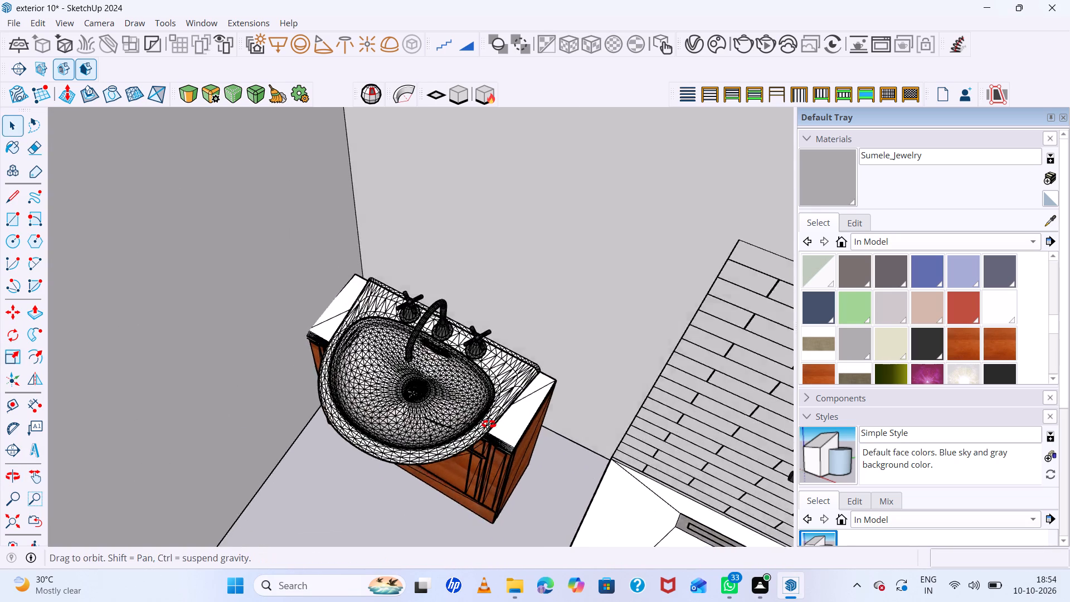
middle_drag(489, 424, 508, 373)
scroll(496, 412, up, 1)
click(509, 415)
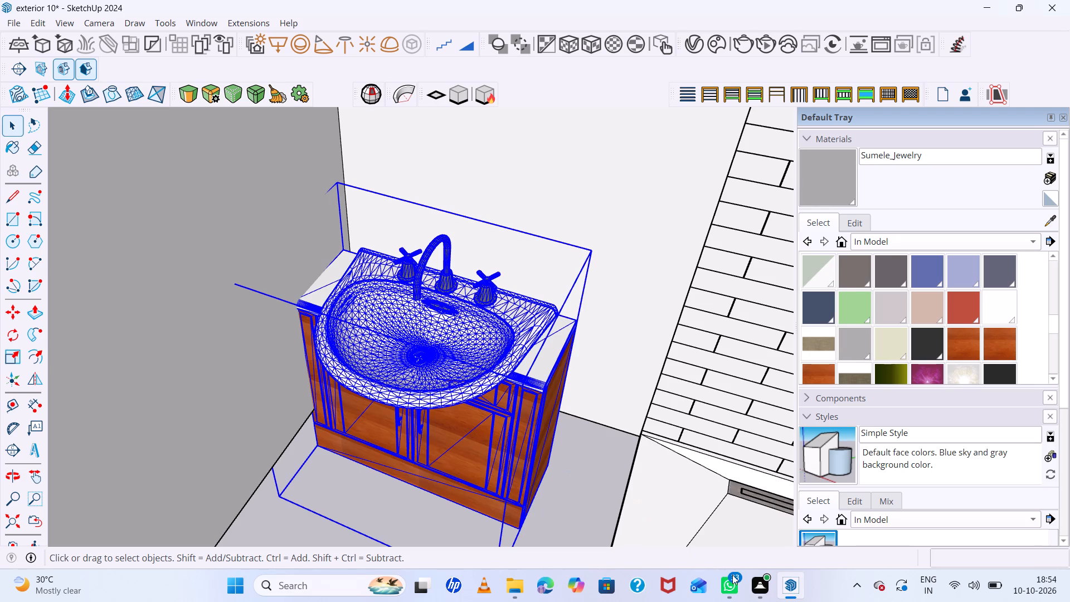
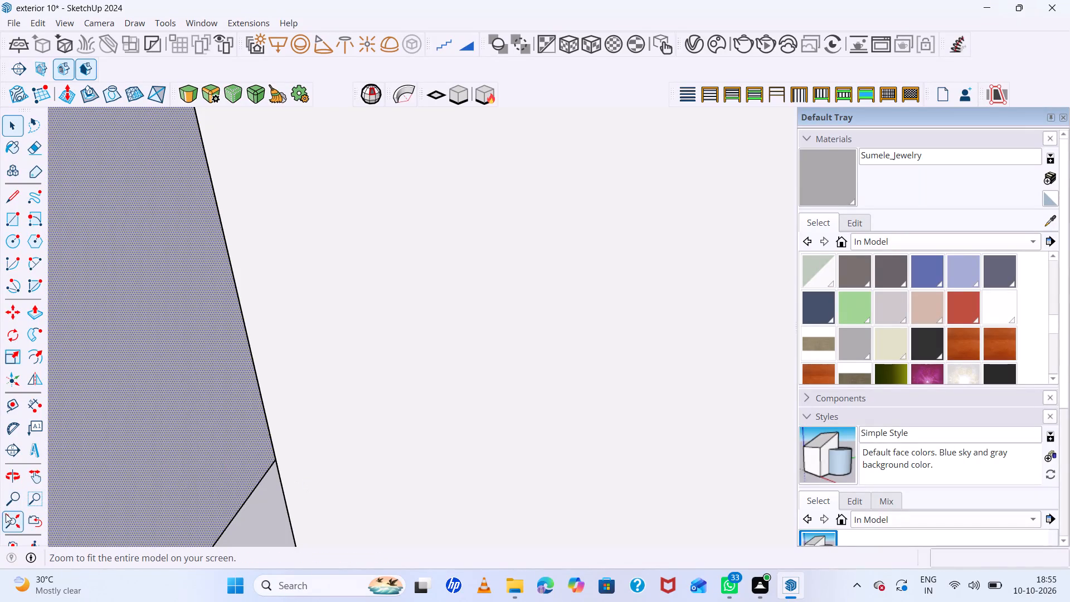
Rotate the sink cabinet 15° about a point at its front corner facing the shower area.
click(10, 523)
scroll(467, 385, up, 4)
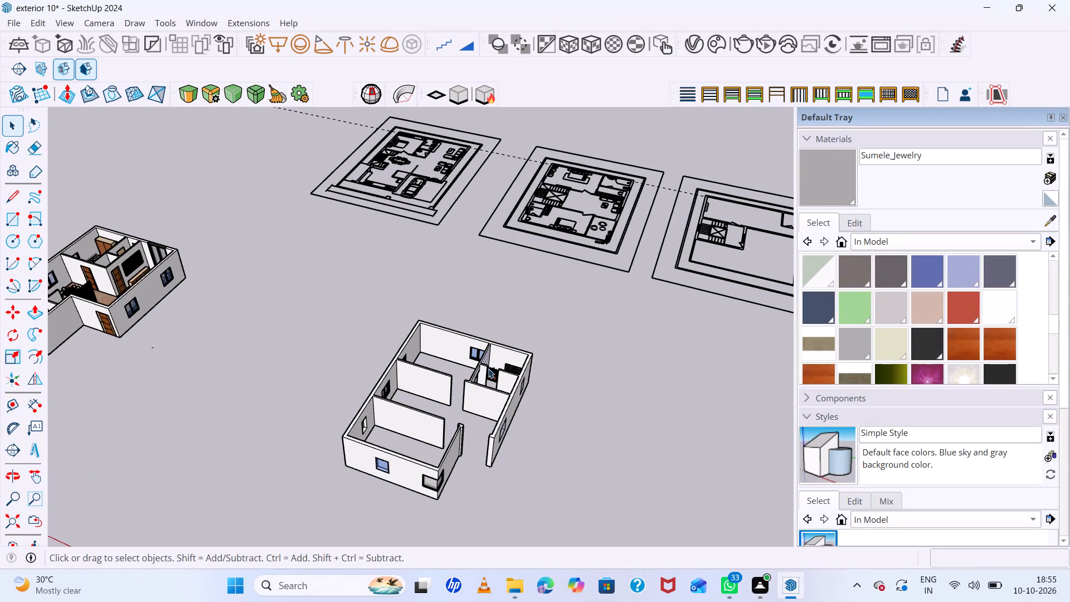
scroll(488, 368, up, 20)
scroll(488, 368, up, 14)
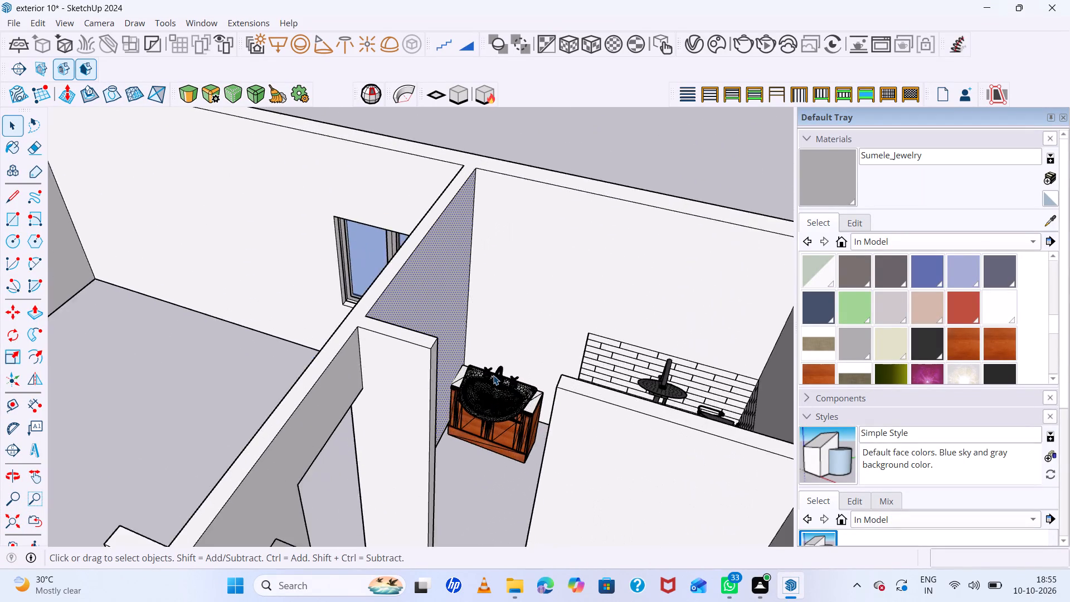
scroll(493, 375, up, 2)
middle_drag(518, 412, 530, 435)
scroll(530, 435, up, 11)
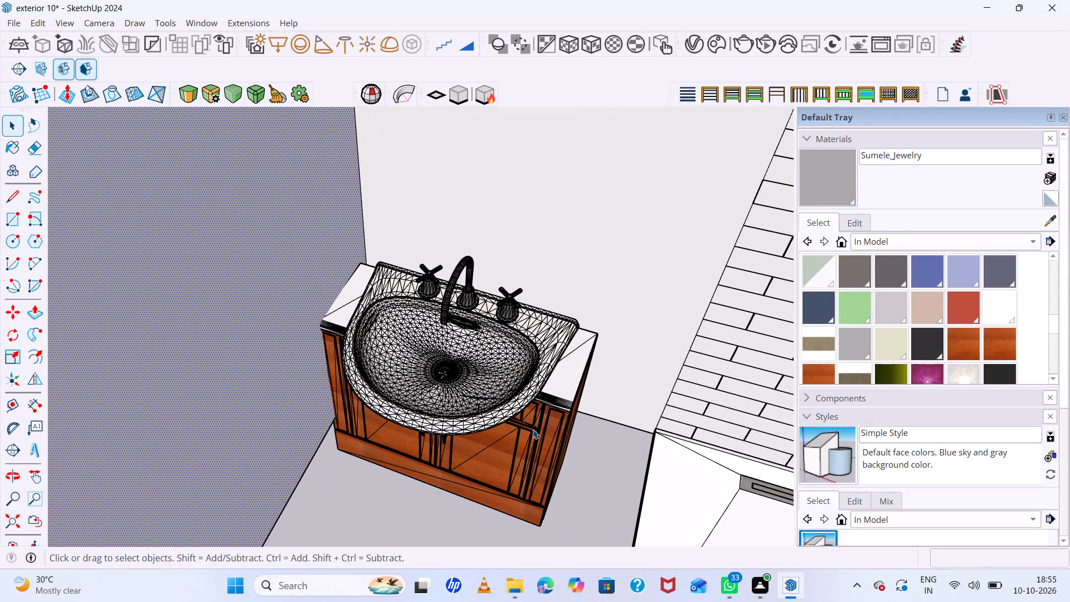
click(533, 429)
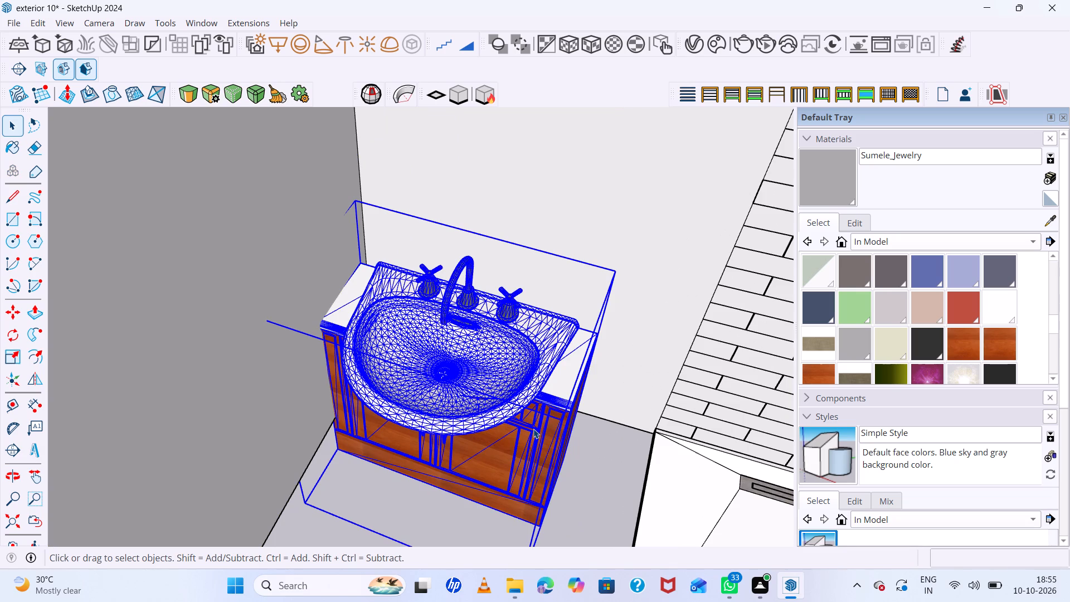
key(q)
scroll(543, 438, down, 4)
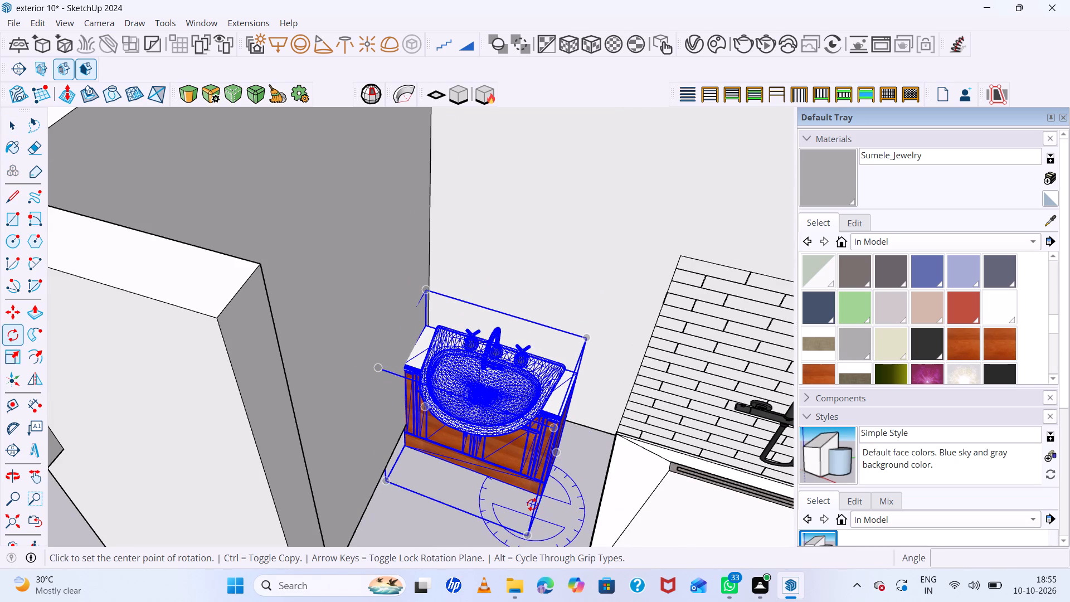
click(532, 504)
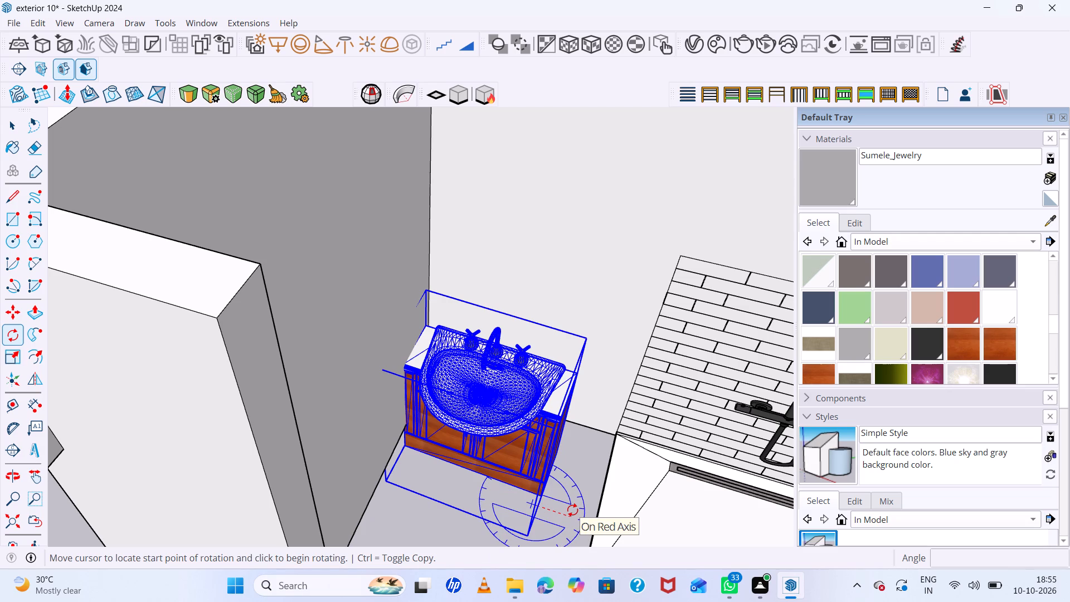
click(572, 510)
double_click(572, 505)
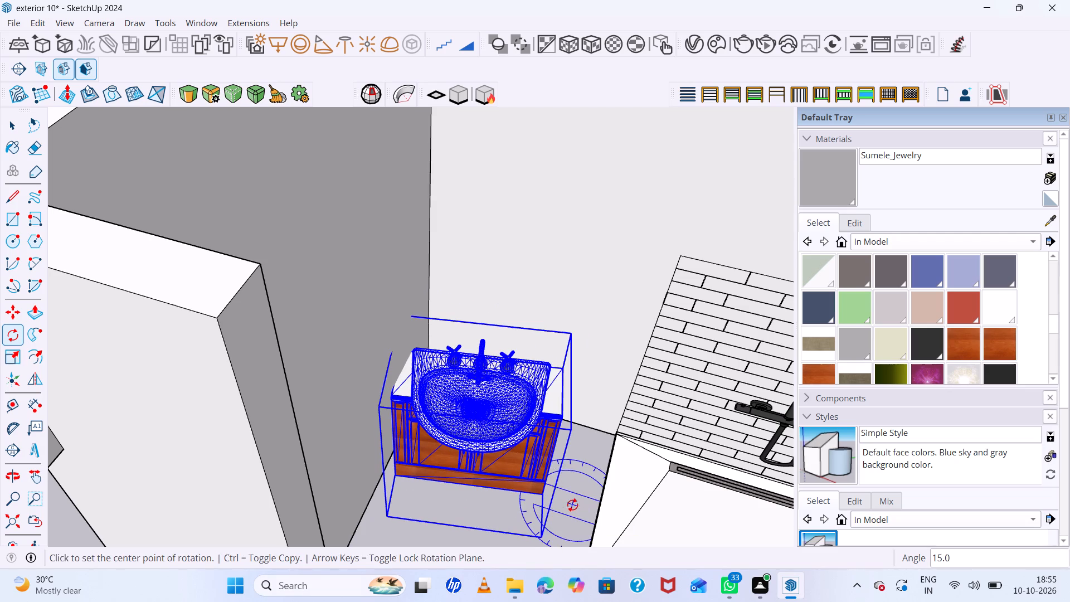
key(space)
Move the sink cabinet a short distance from the partition wall toward the shower area.
key(m)
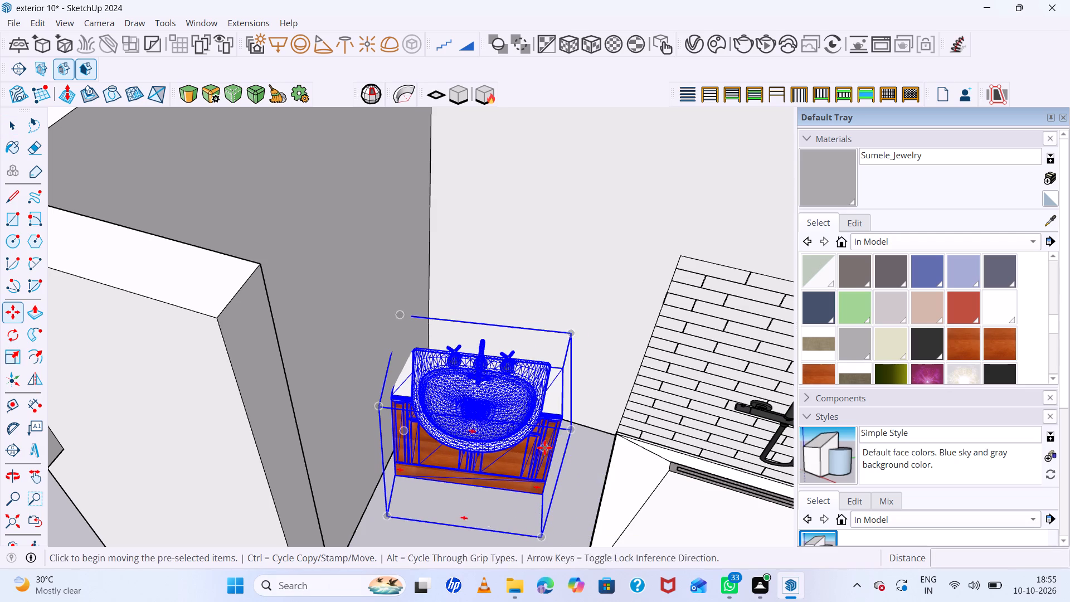
click(535, 491)
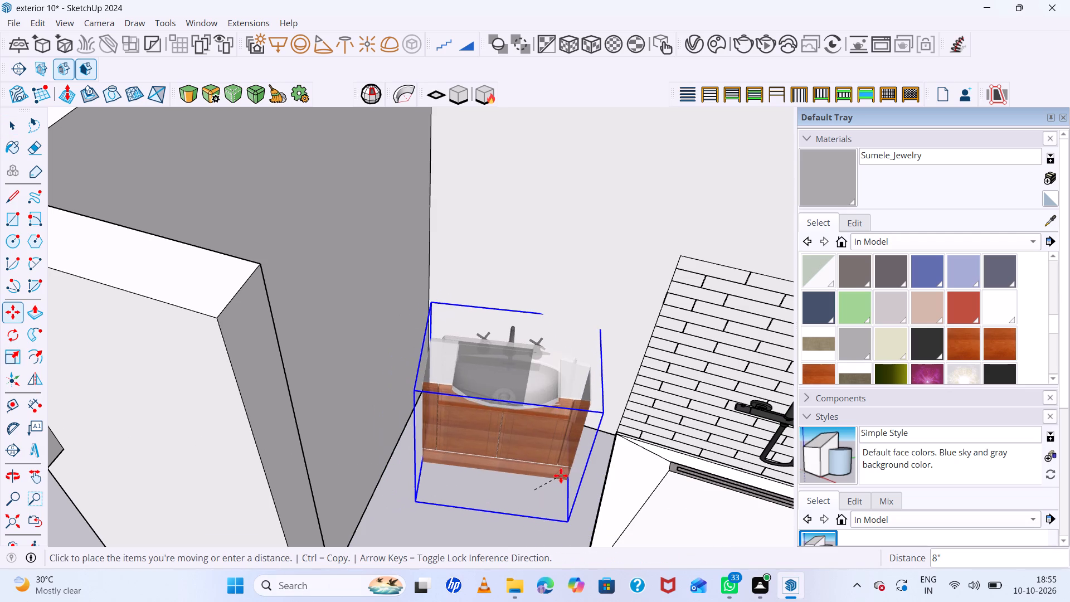
click(552, 488)
Rotate the sink cabinet 15° about a point beside its shower-side end so its back runs parallel to the outer wall.
scroll(464, 389, down, 13)
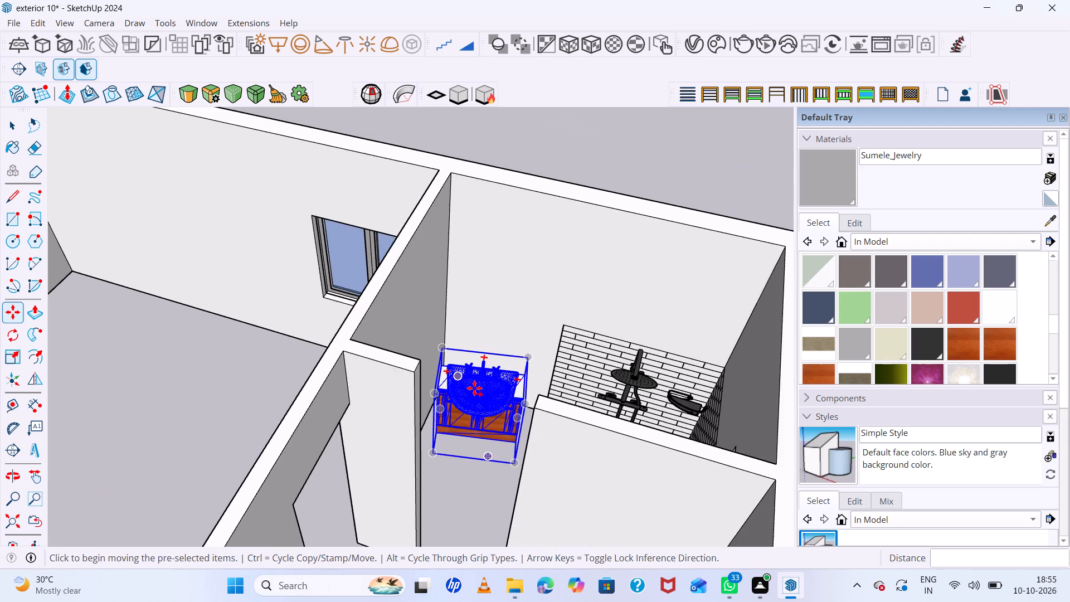
middle_drag(475, 388, 451, 488)
scroll(536, 361, up, 17)
middle_drag(547, 396, 434, 462)
scroll(438, 448, up, 4)
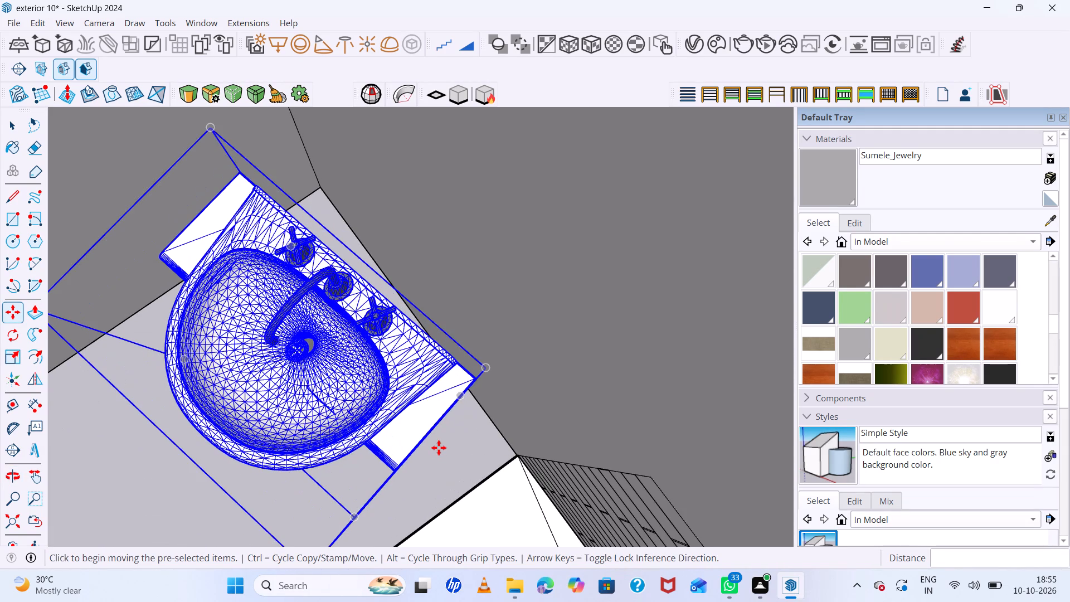
key(q)
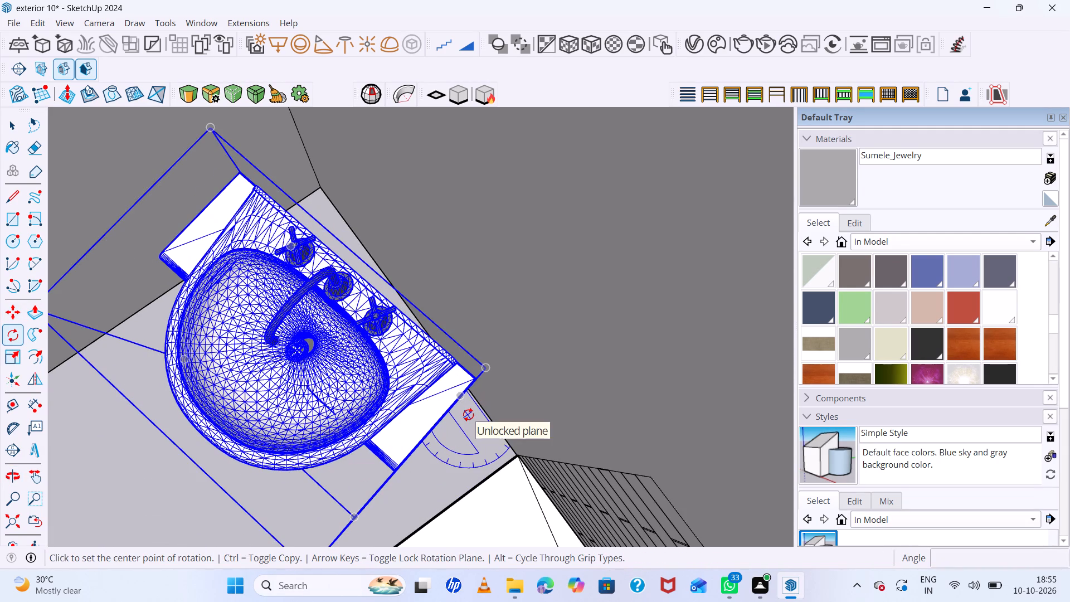
click(468, 415)
click(463, 450)
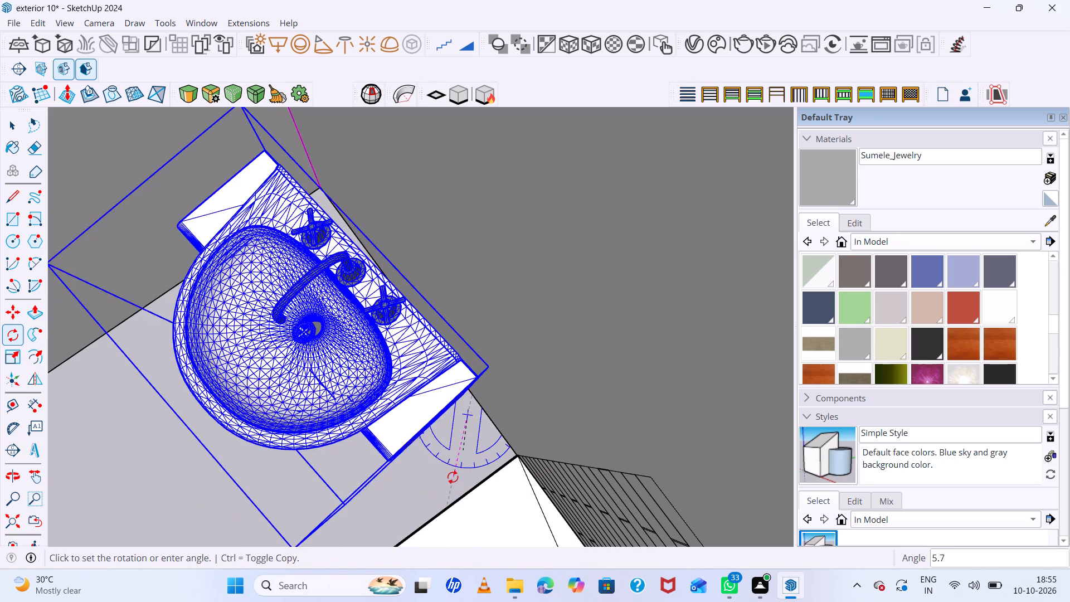
click(442, 480)
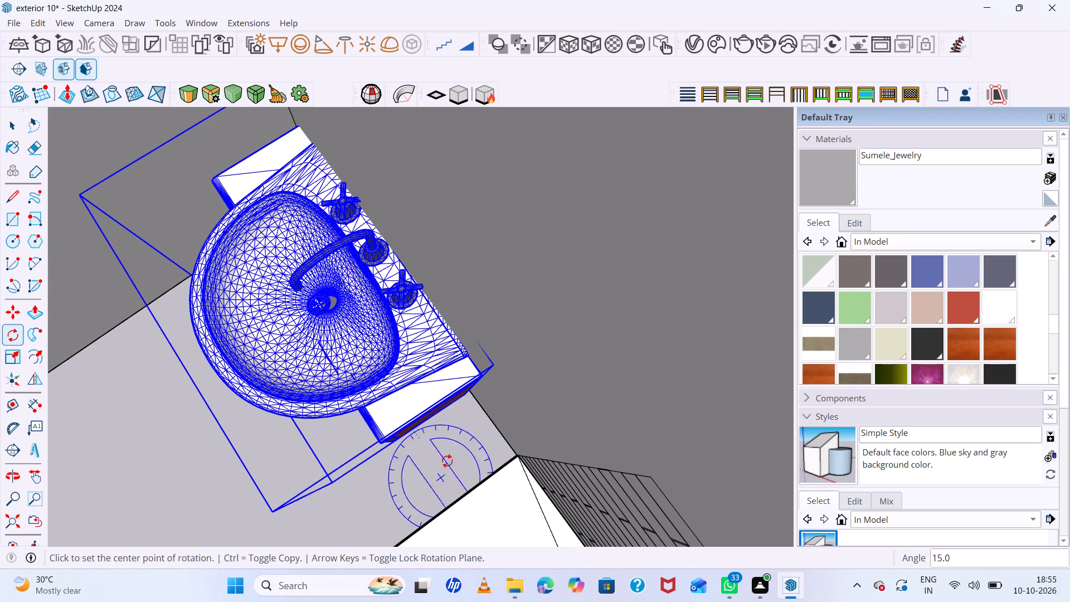
scroll(416, 352, up, 6)
scroll(416, 339, down, 6)
key(space)
click(229, 439)
Examine the sink cabinet's placement and the bathroom and dressing area from several sides.
scroll(338, 393, down, 14)
middle_drag(345, 394, 402, 319)
middle_click(403, 319)
click(536, 271)
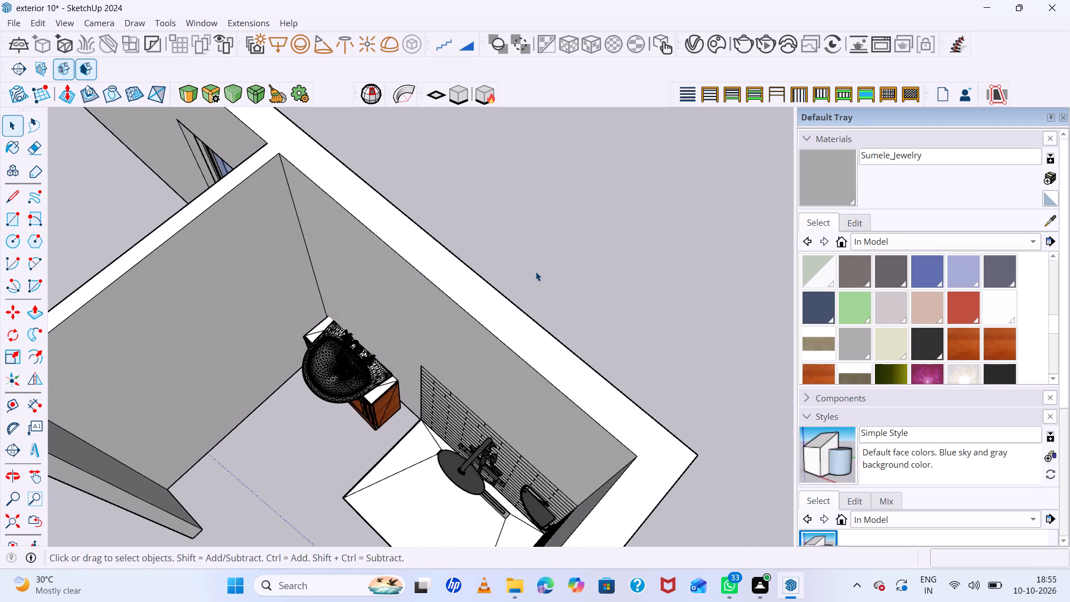
scroll(369, 389, up, 16)
middle_drag(391, 378, 454, 326)
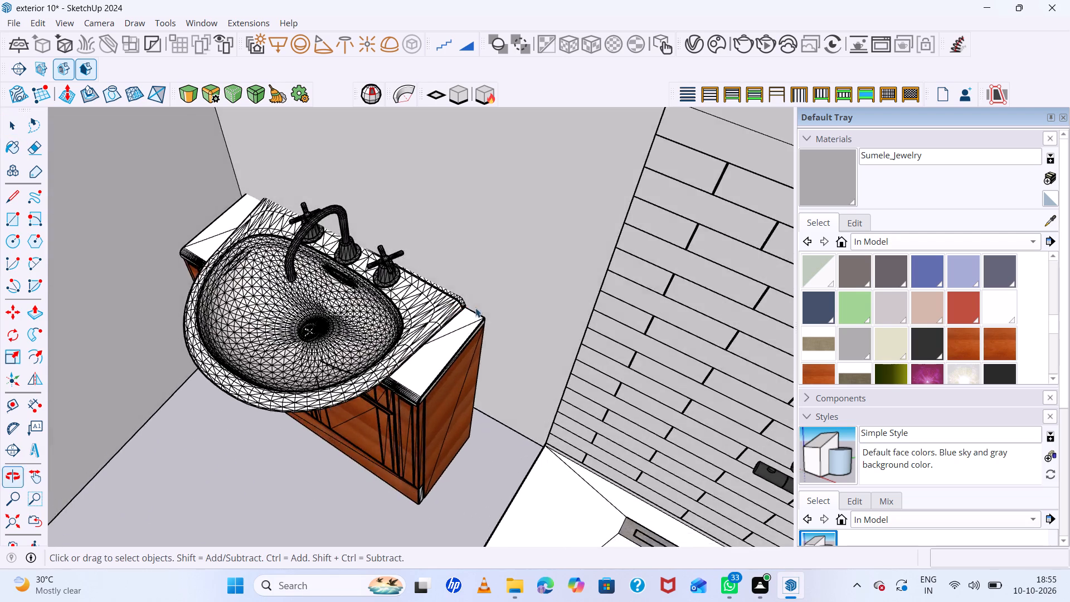
scroll(468, 314, down, 20)
scroll(468, 314, down, 15)
scroll(438, 361, up, 1)
middle_drag(438, 361, 483, 365)
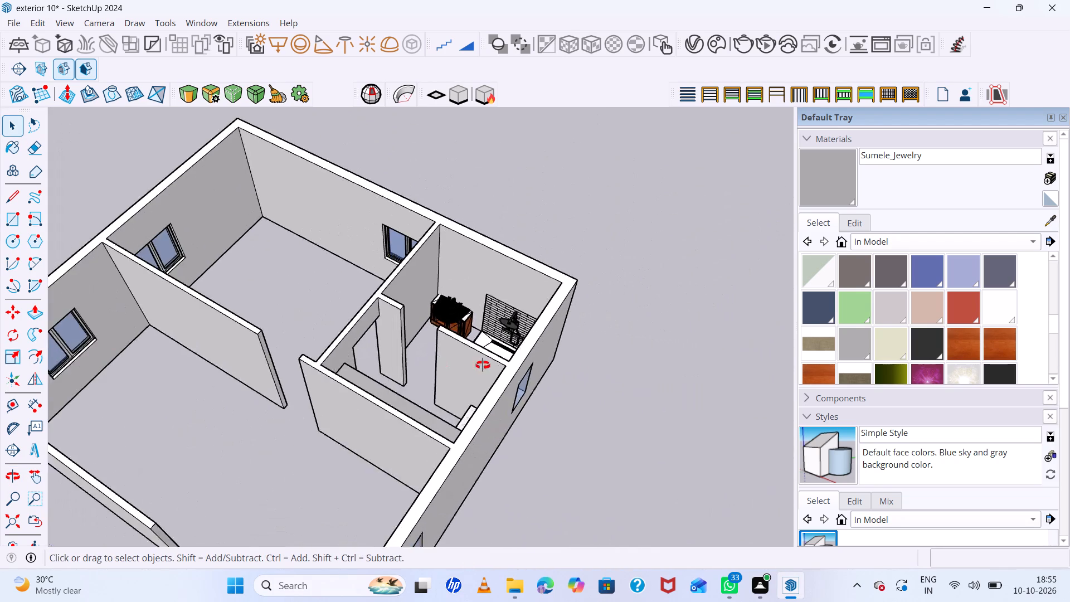
middle_drag(483, 365, 597, 371)
scroll(524, 313, up, 20)
scroll(524, 313, up, 13)
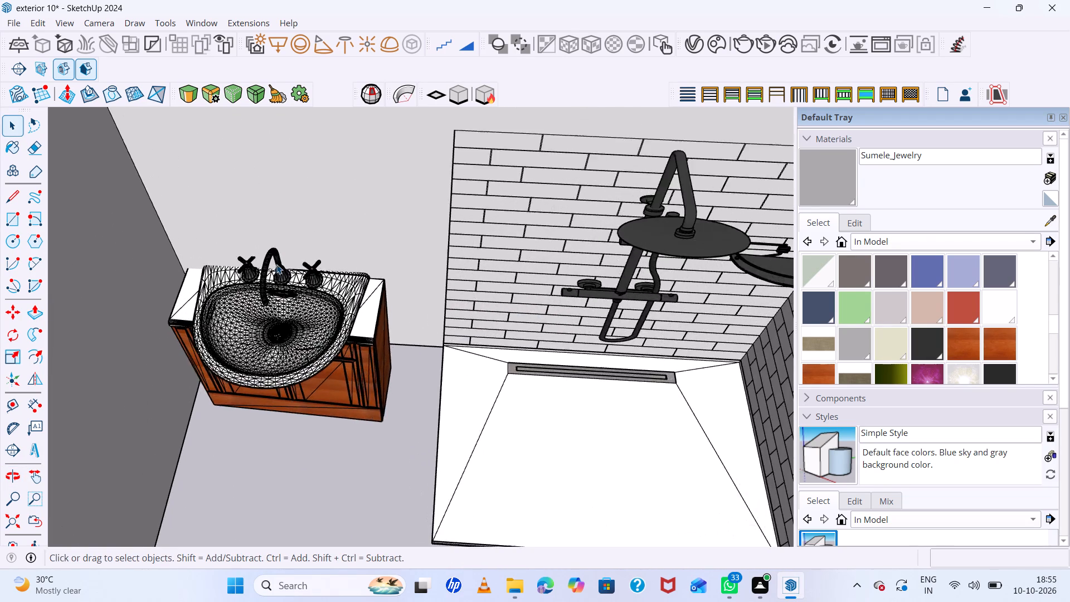
scroll(276, 264, up, 6)
scroll(276, 264, down, 20)
scroll(276, 264, down, 11)
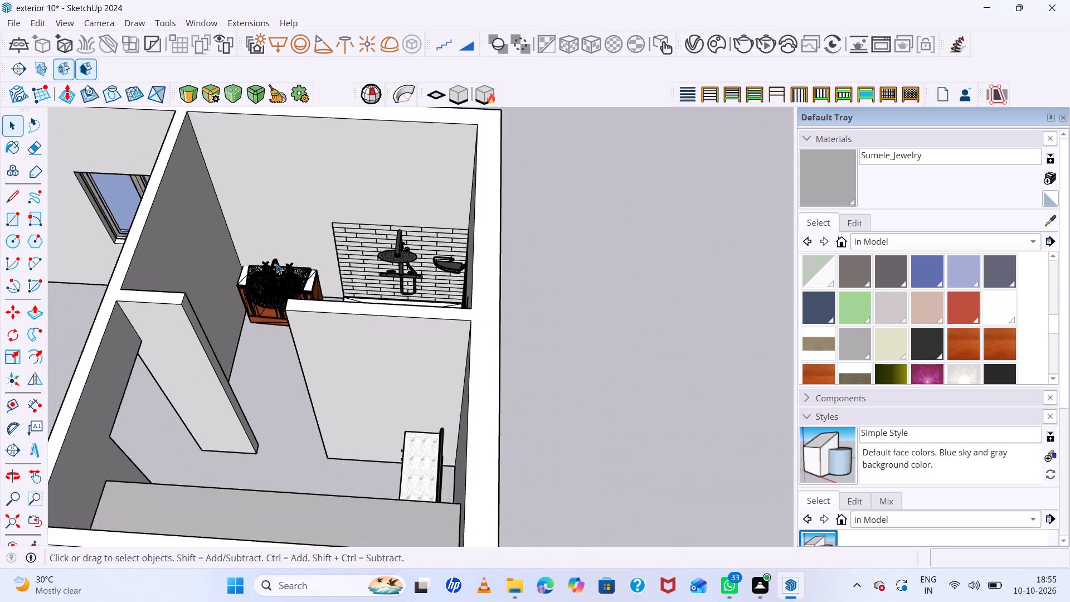
scroll(276, 264, down, 5)
middle_drag(298, 289, 524, 276)
scroll(439, 317, up, 12)
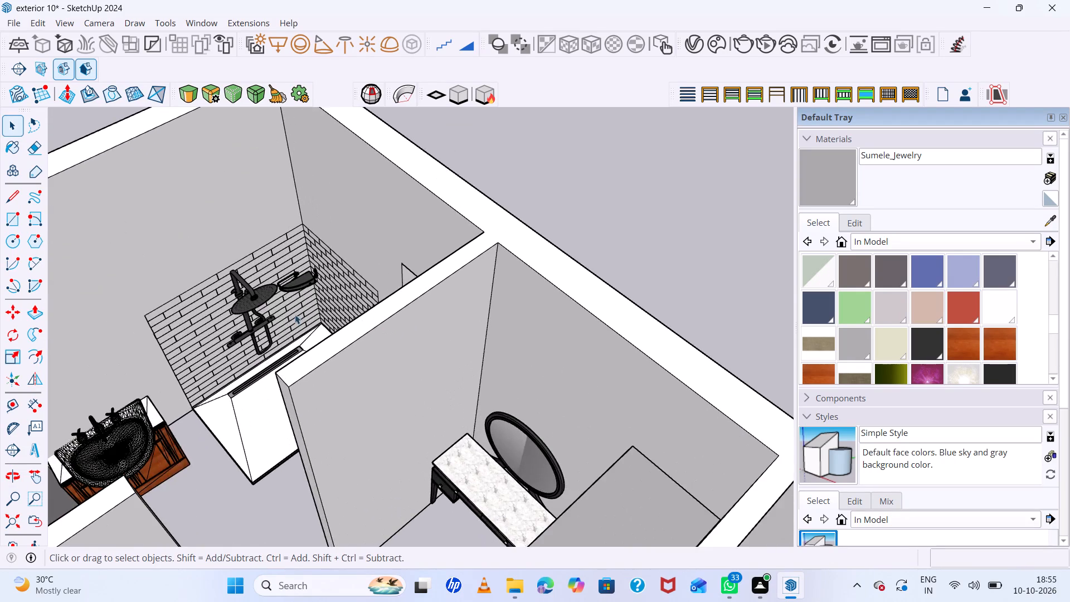
middle_drag(295, 314, 656, 323)
middle_click(656, 323)
middle_click(656, 323)
middle_click(656, 323)
scroll(535, 290, up, 1)
scroll(452, 276, down, 12)
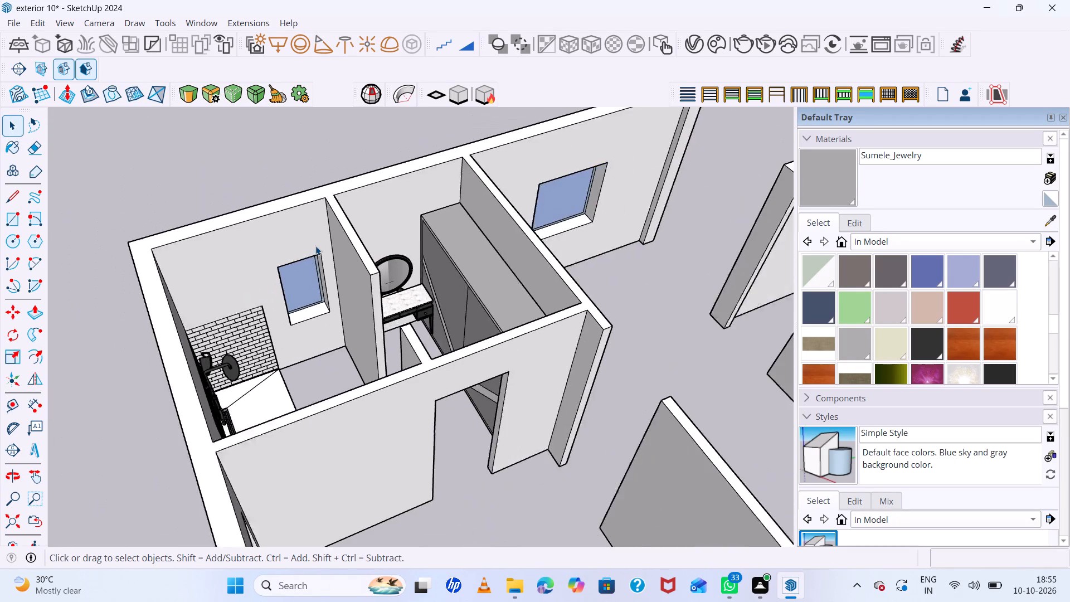
scroll(315, 246, down, 8)
scroll(416, 290, up, 16)
scroll(299, 281, down, 7)
scroll(217, 263, down, 3)
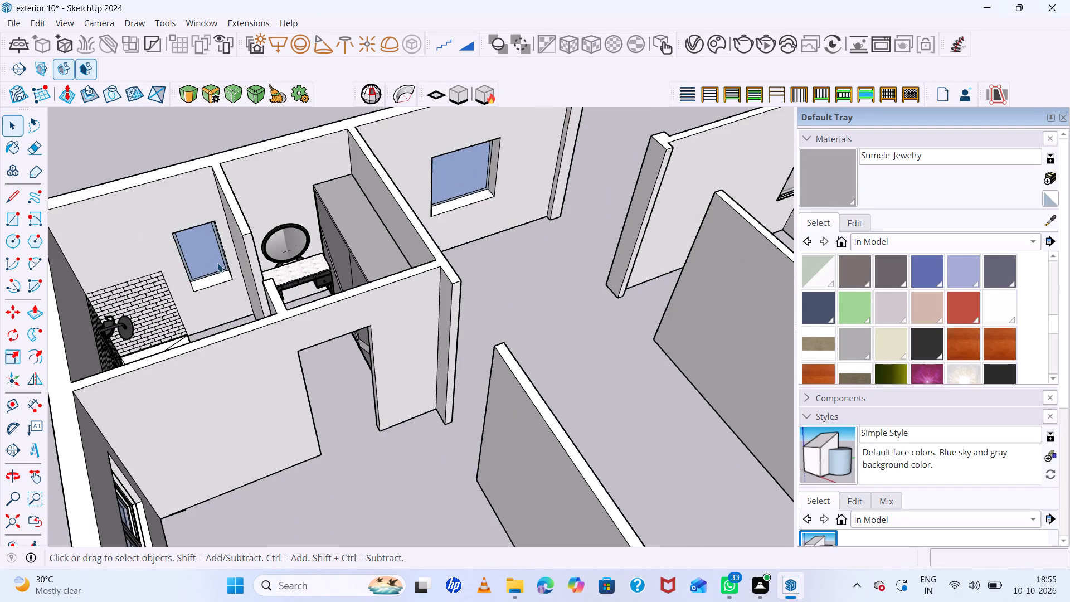
Turn on the back edges display and move the group of three floor plans about 36' toward the wall models.
scroll(217, 263, down, 15)
scroll(310, 289, down, 20)
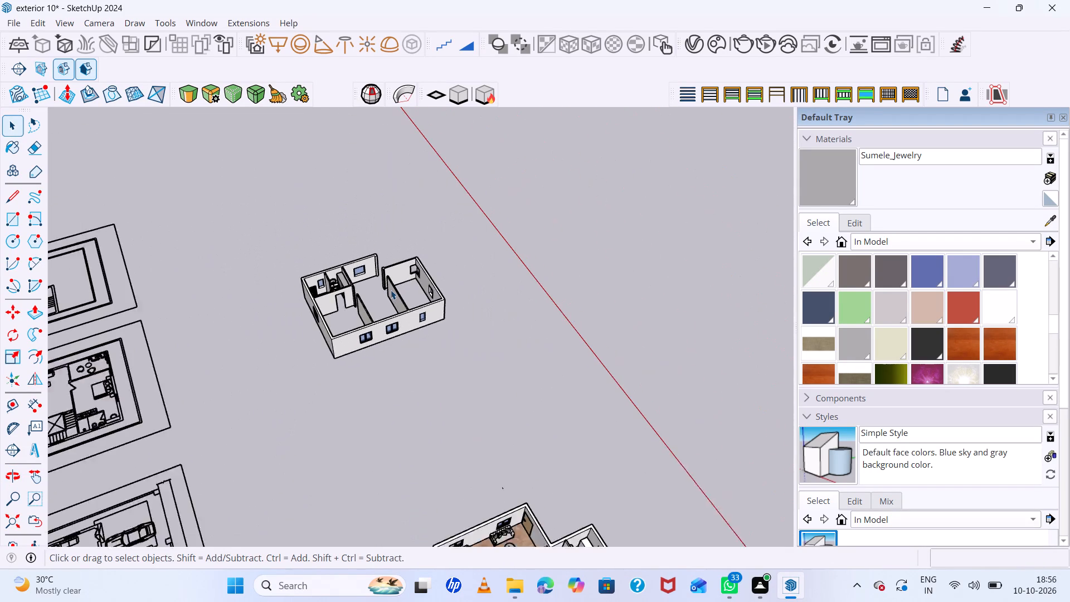
scroll(391, 290, down, 5)
middle_drag(430, 322, 57, 331)
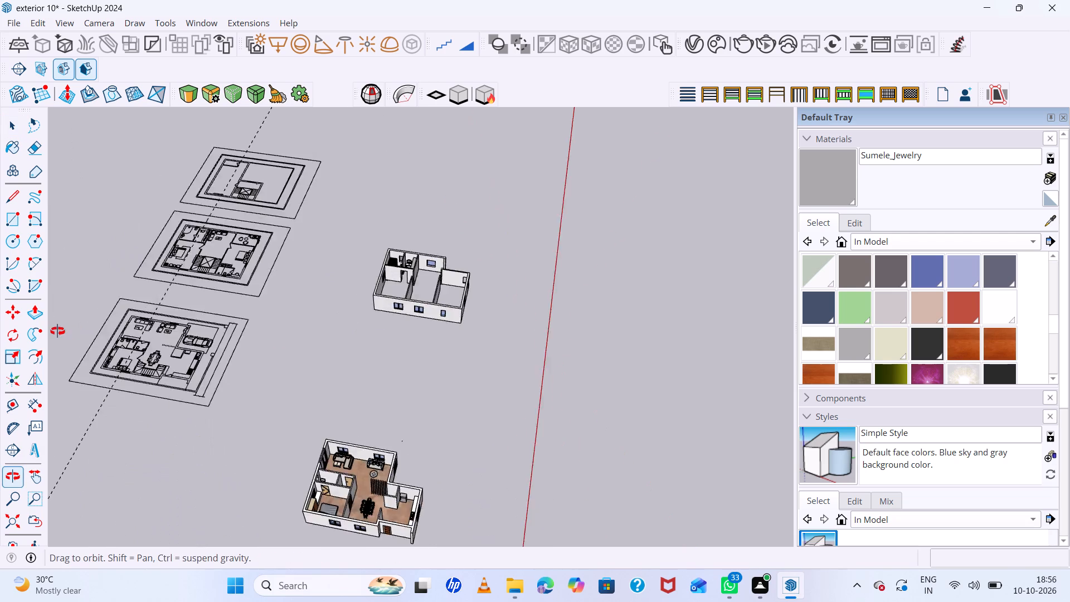
middle_drag(57, 331, 56, 331)
middle_click(56, 331)
scroll(300, 253, up, 13)
scroll(372, 206, down, 6)
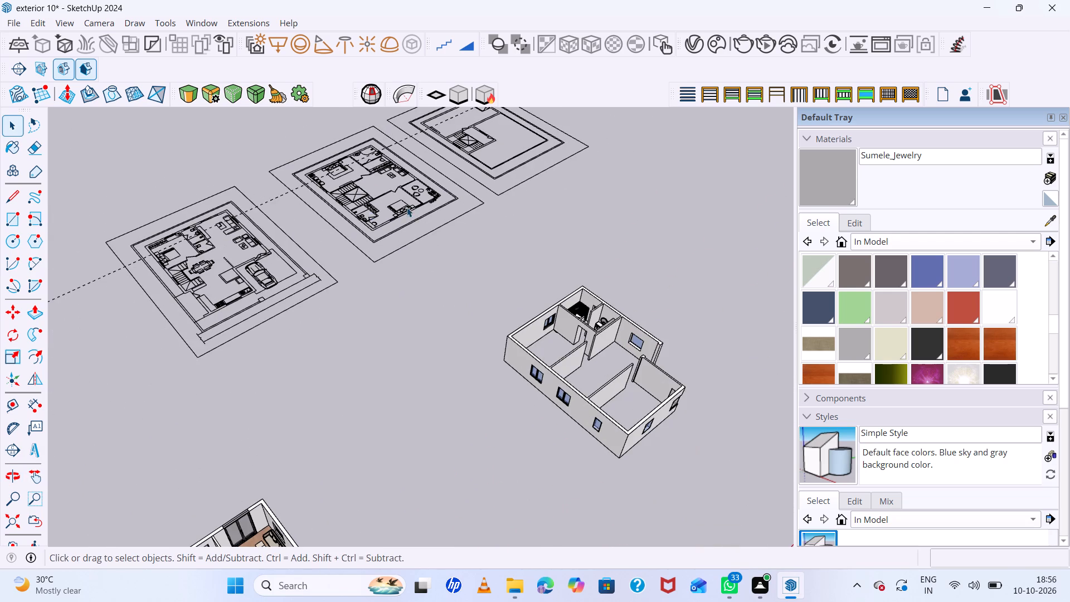
scroll(437, 304, down, 13)
middle_drag(602, 334, 534, 353)
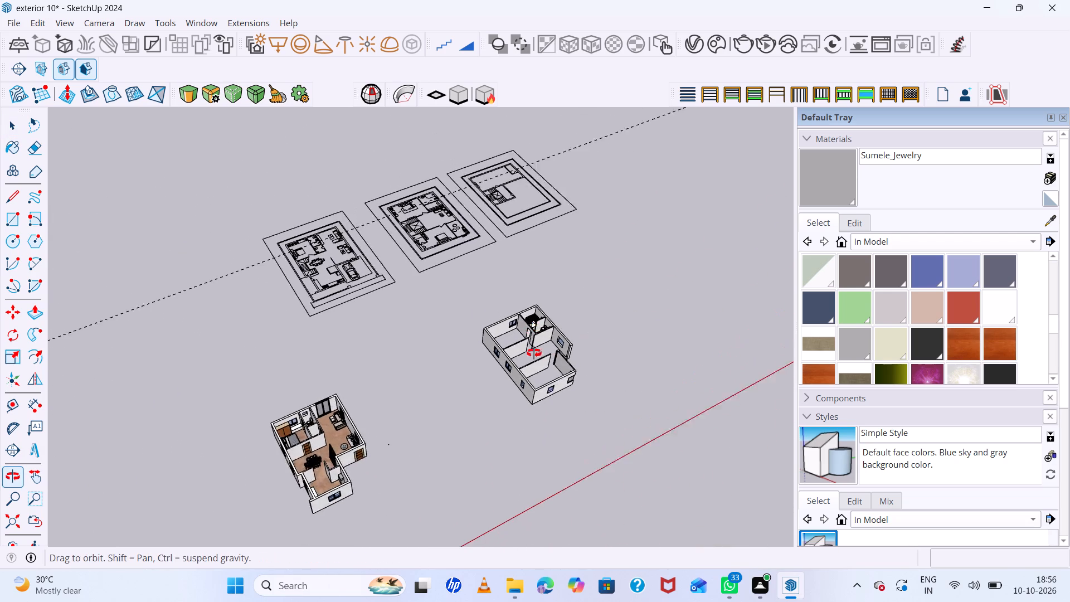
scroll(544, 206, up, 10)
click(440, 222)
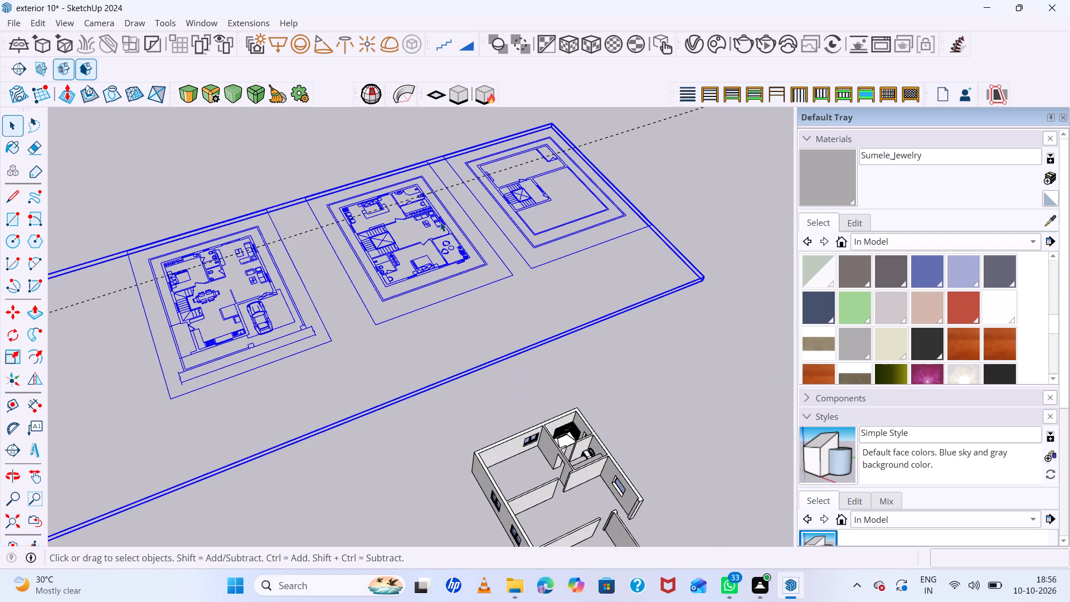
key(k)
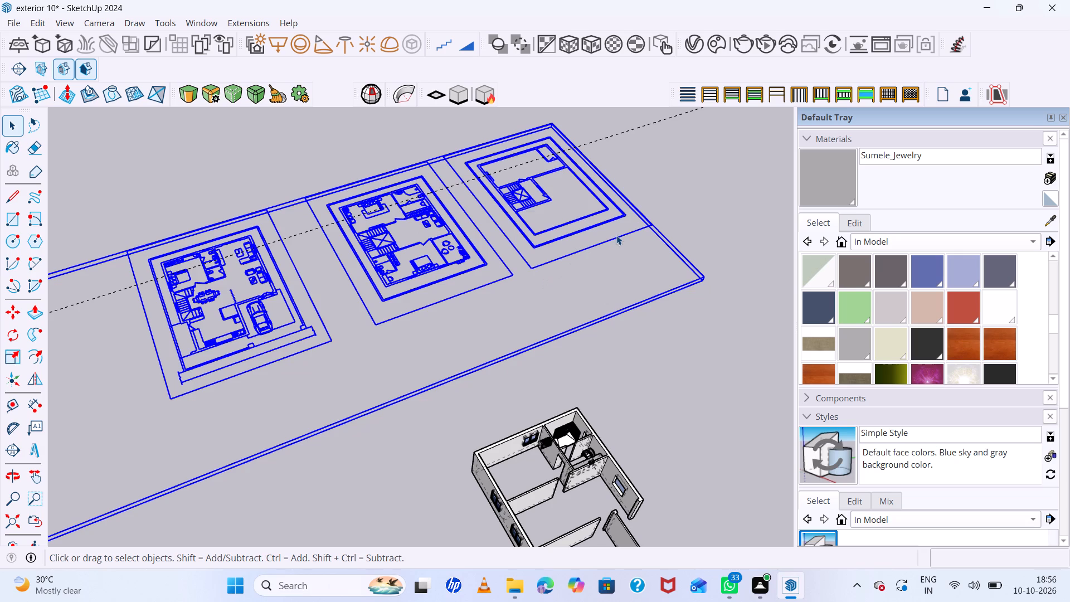
key(m)
click(610, 211)
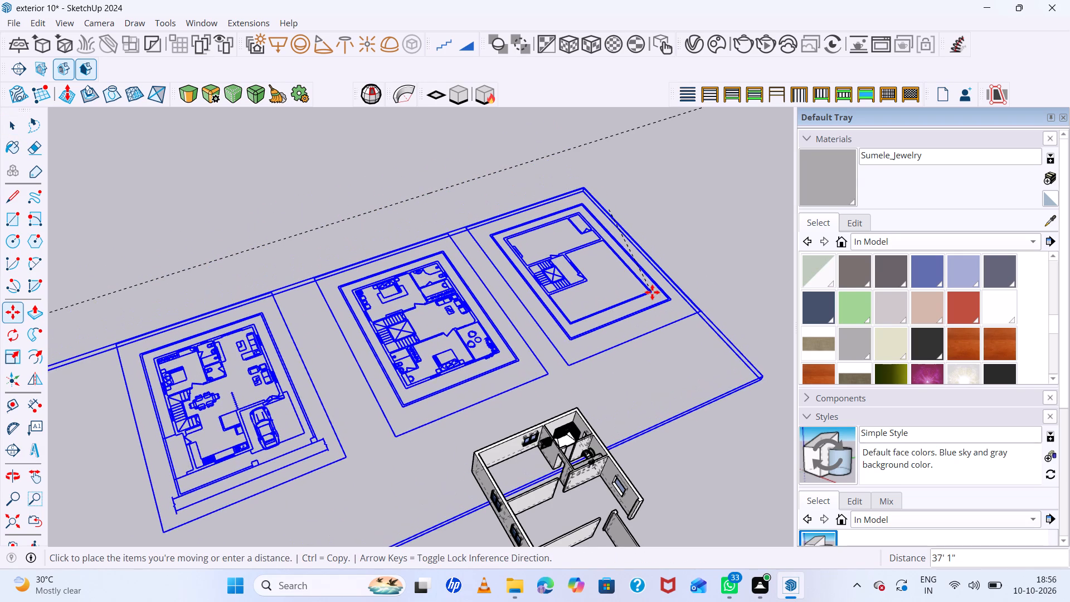
click(652, 288)
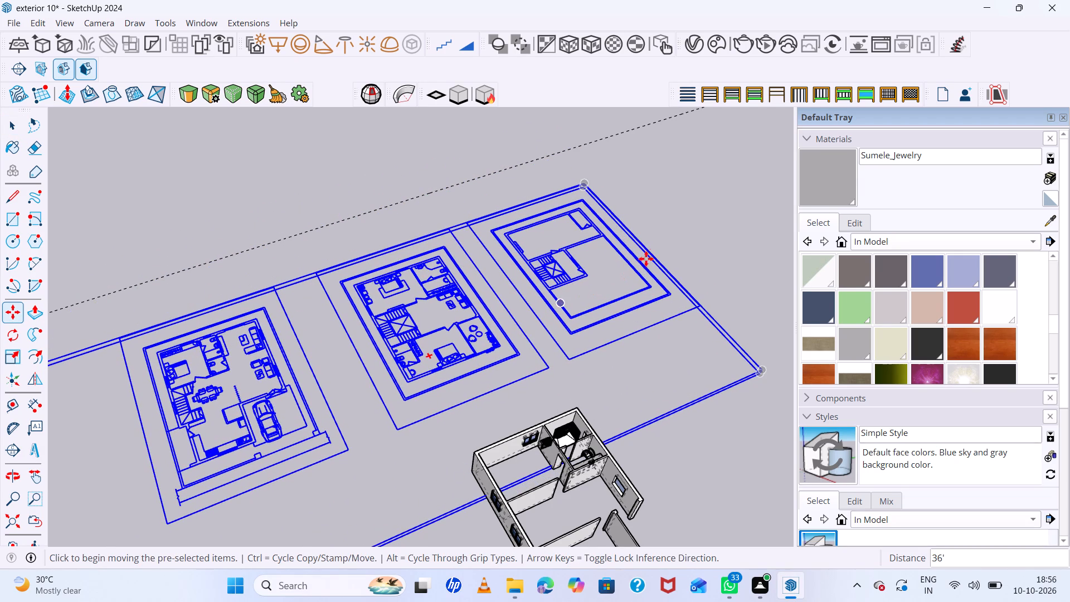
key(space)
click(665, 239)
Search 3D Warehouse for "bed".
scroll(300, 269, up, 6)
scroll(468, 293, up, 4)
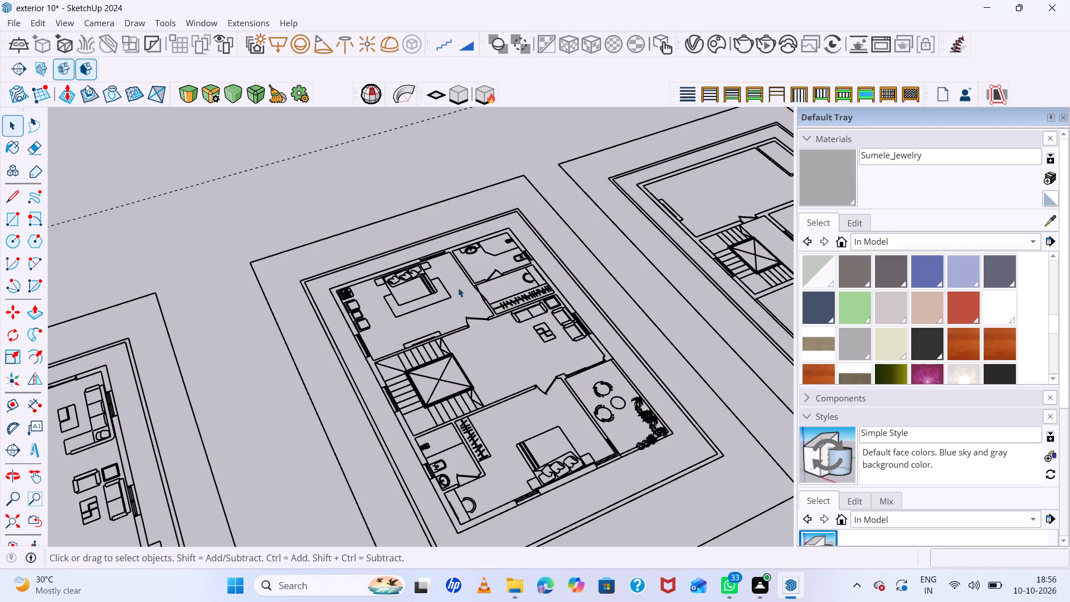
scroll(453, 286, down, 17)
scroll(451, 285, down, 5)
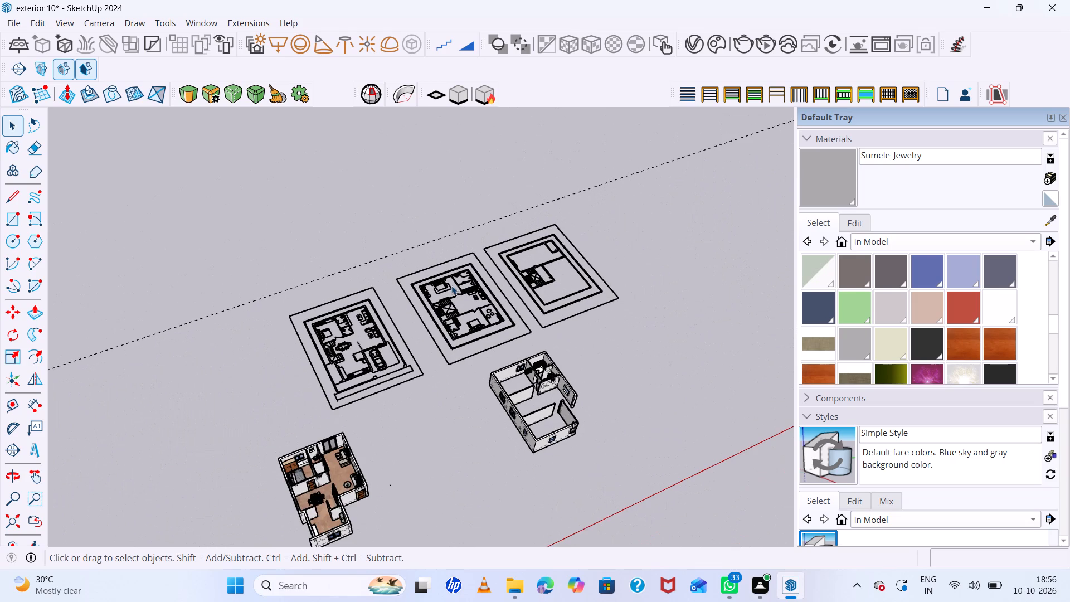
click(210, 22)
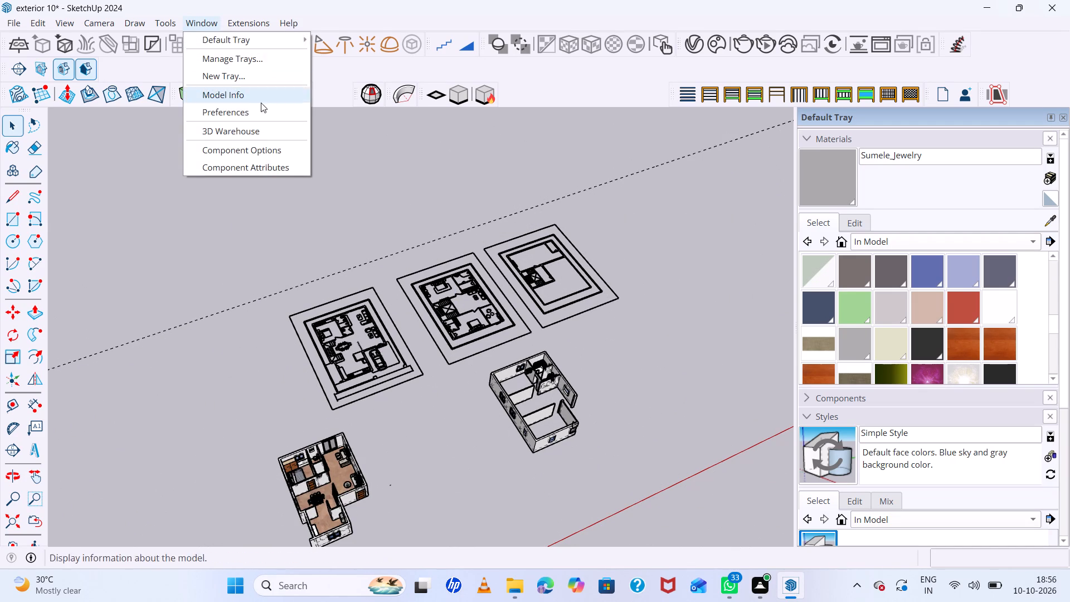
click(269, 125)
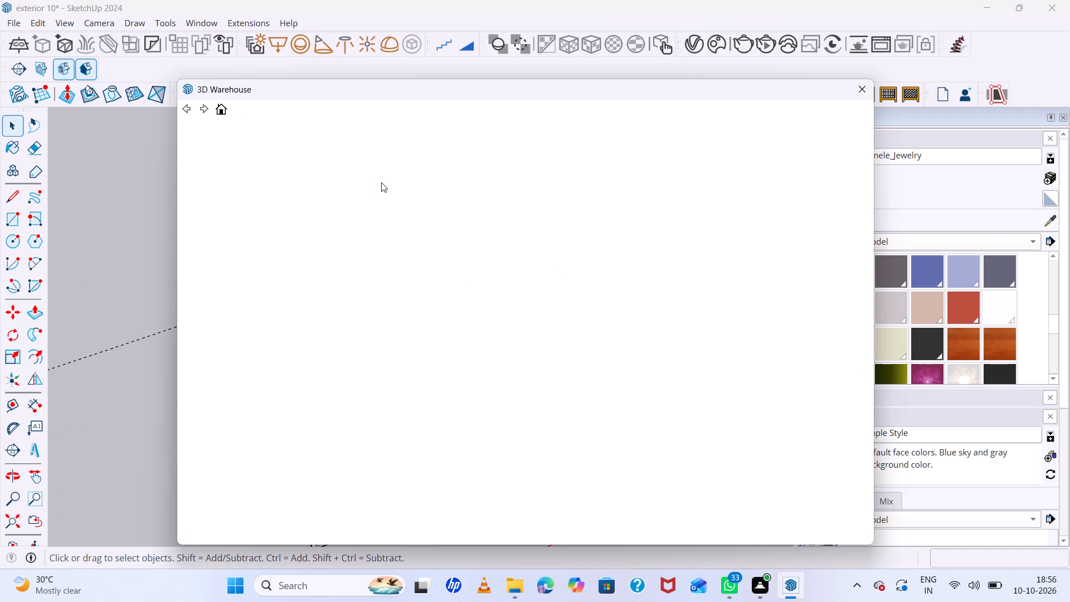
click(400, 142)
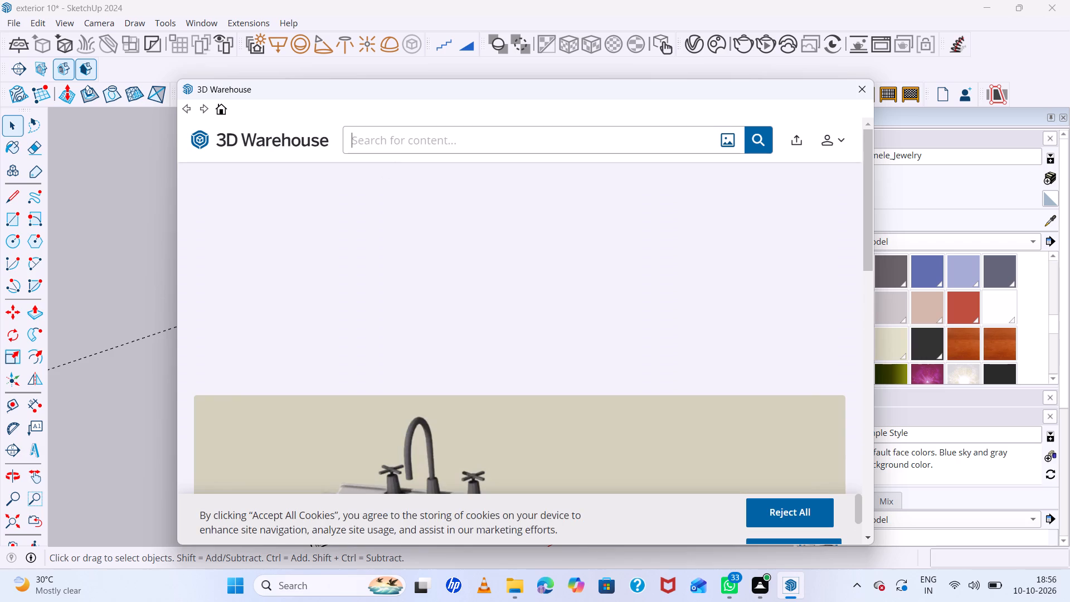
text(bed)
key(space)
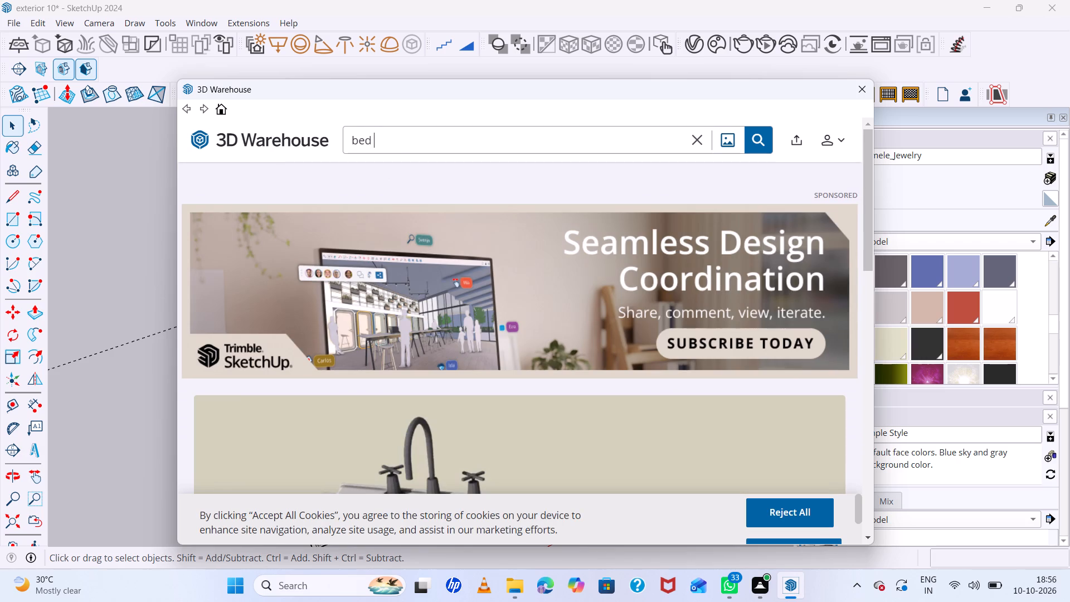
key(Return)
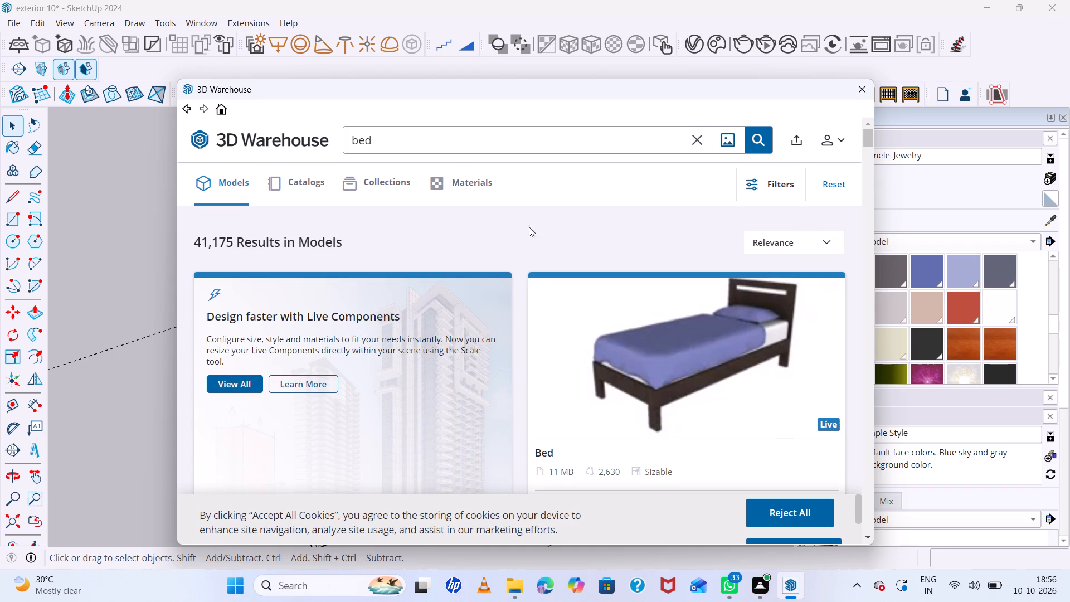
Choose the bed-2 model with the slatted back panel and bedside lamps from the results and load it directly into the model.
scroll(550, 315, down, 9)
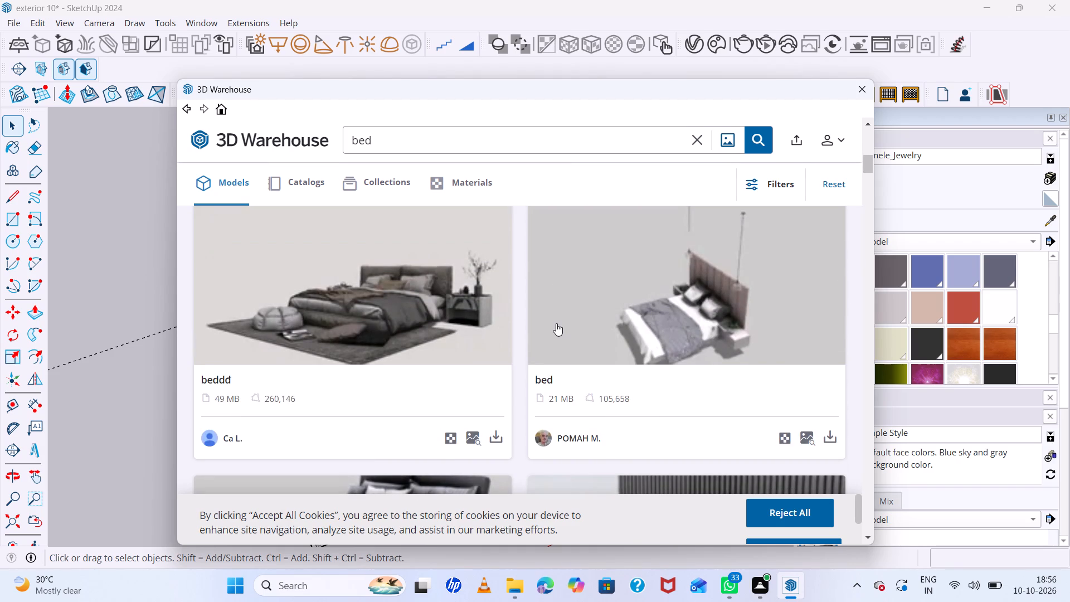
scroll(643, 299, down, 2)
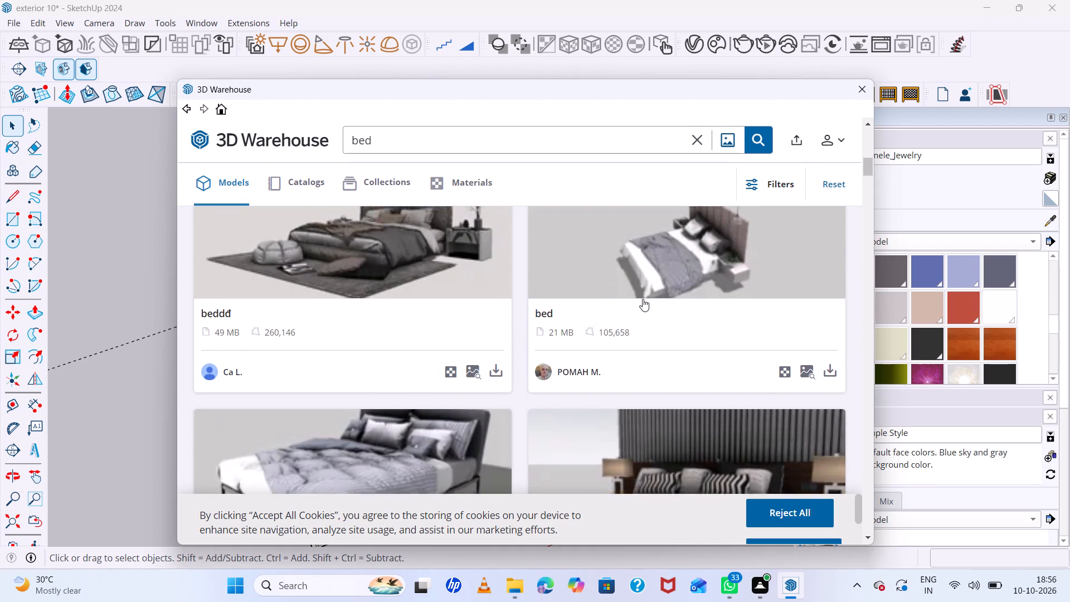
scroll(643, 299, down, 2)
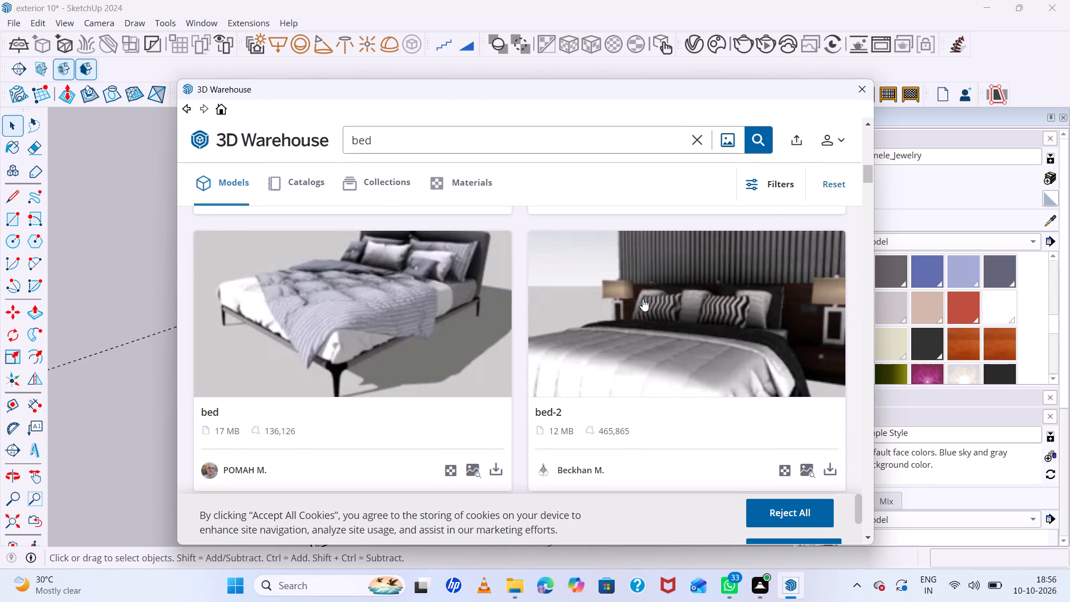
scroll(643, 299, down, 2)
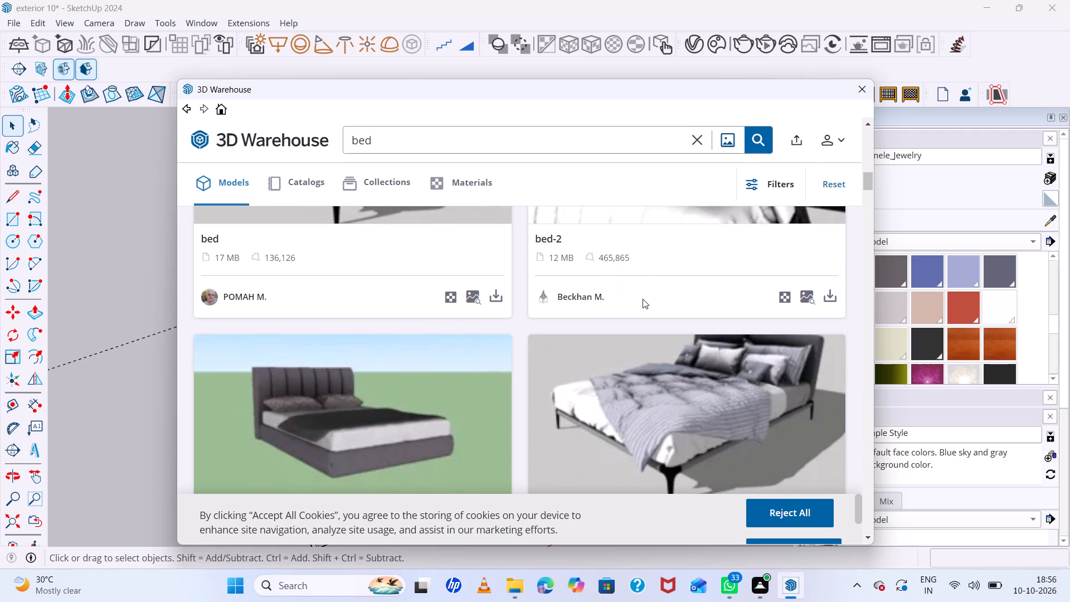
scroll(643, 299, up, 2)
click(643, 299)
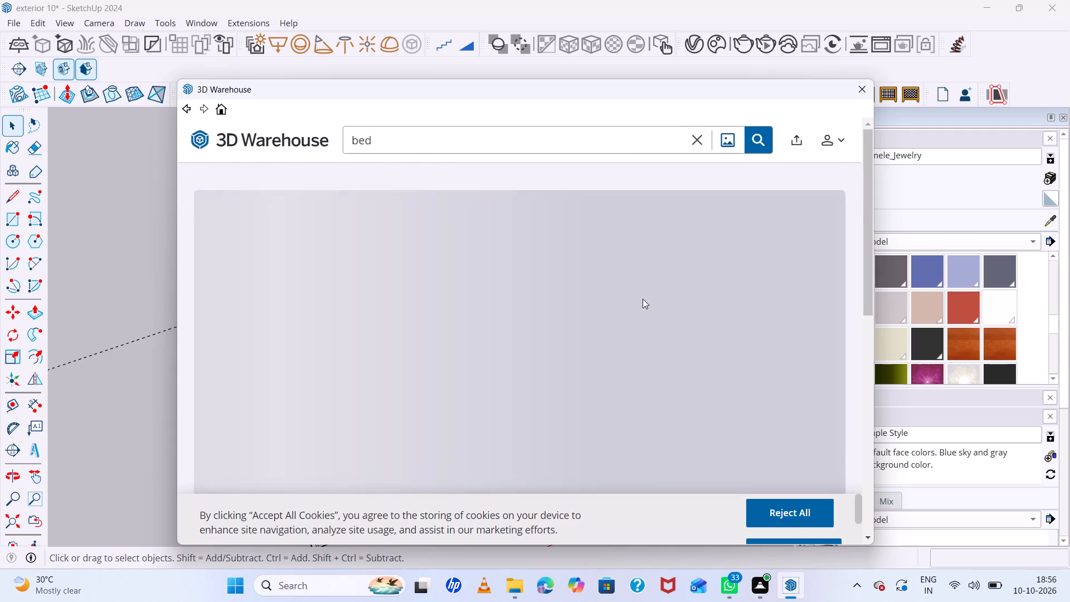
scroll(643, 299, down, 5)
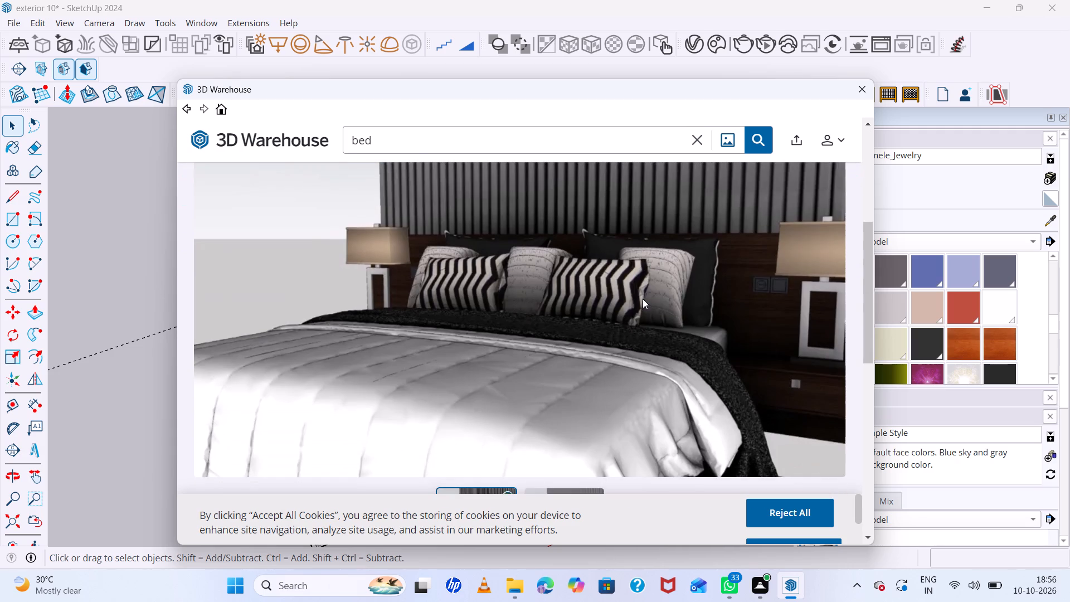
scroll(643, 299, down, 2)
click(735, 426)
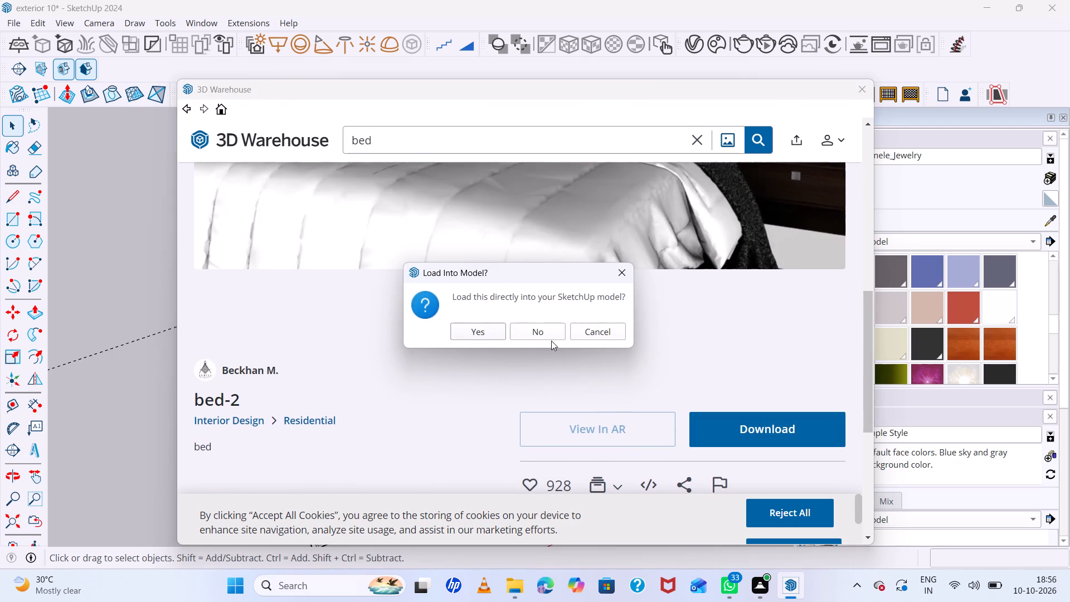
click(495, 335)
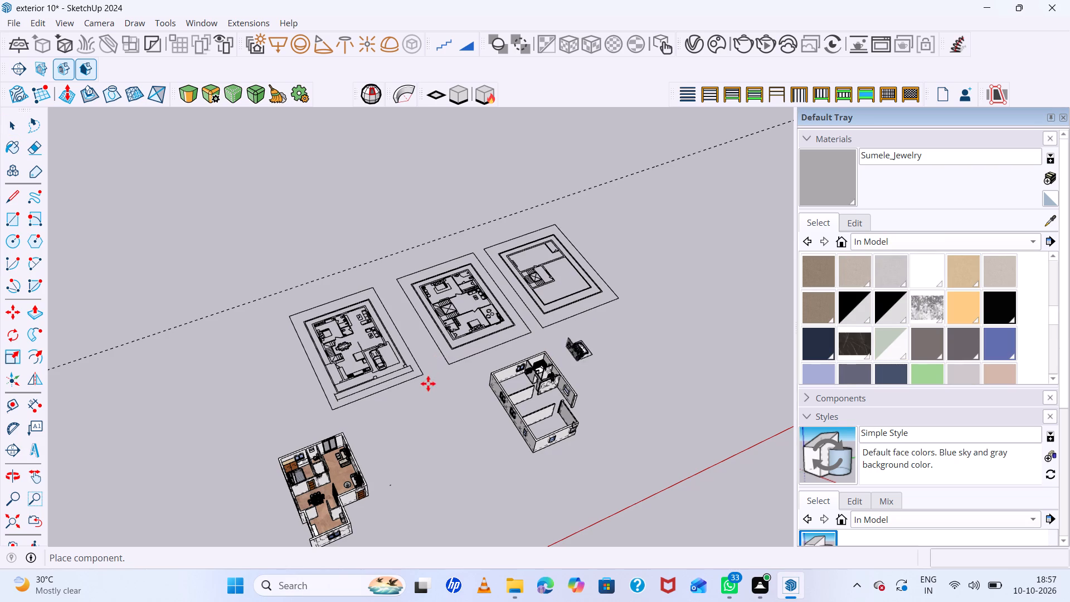
Place the bed in the middle floor plan's lower bedroom, at the outer wall over the drawn bed.
scroll(476, 322, up, 10)
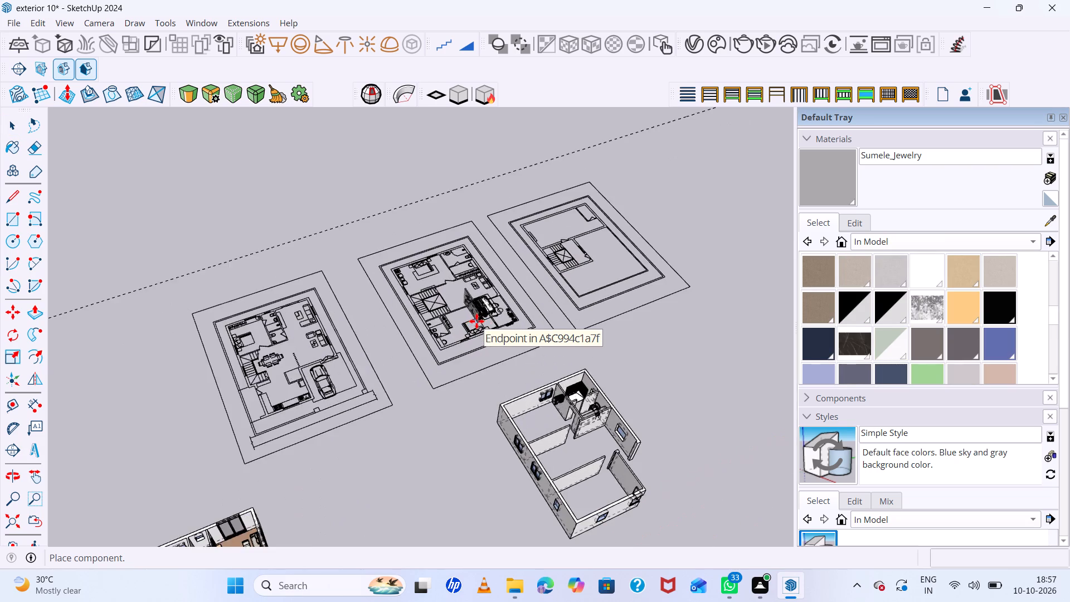
scroll(476, 321, up, 16)
scroll(476, 321, up, 5)
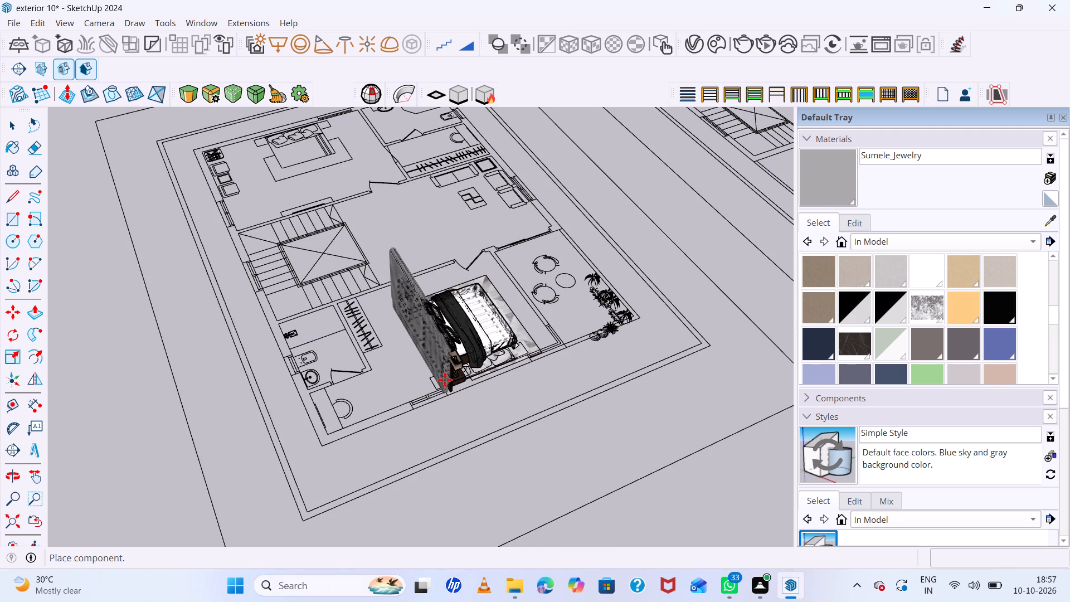
click(445, 380)
Explode the placed bed component to separate the bed from the slatted back panel.
scroll(451, 368, up, 11)
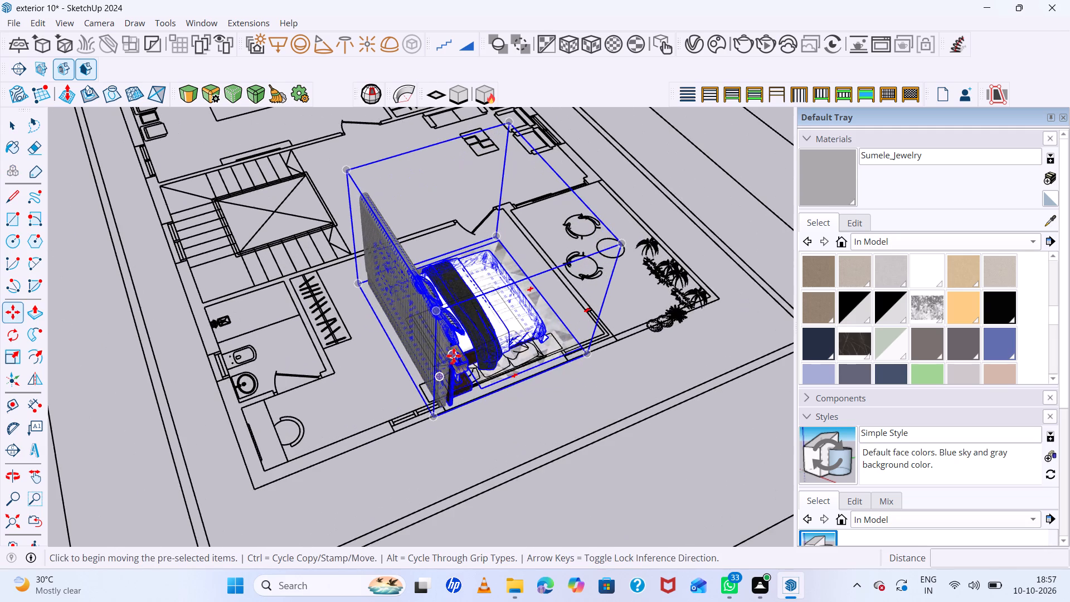
middle_drag(460, 350, 3, 227)
middle_click(3, 227)
middle_click(3, 227)
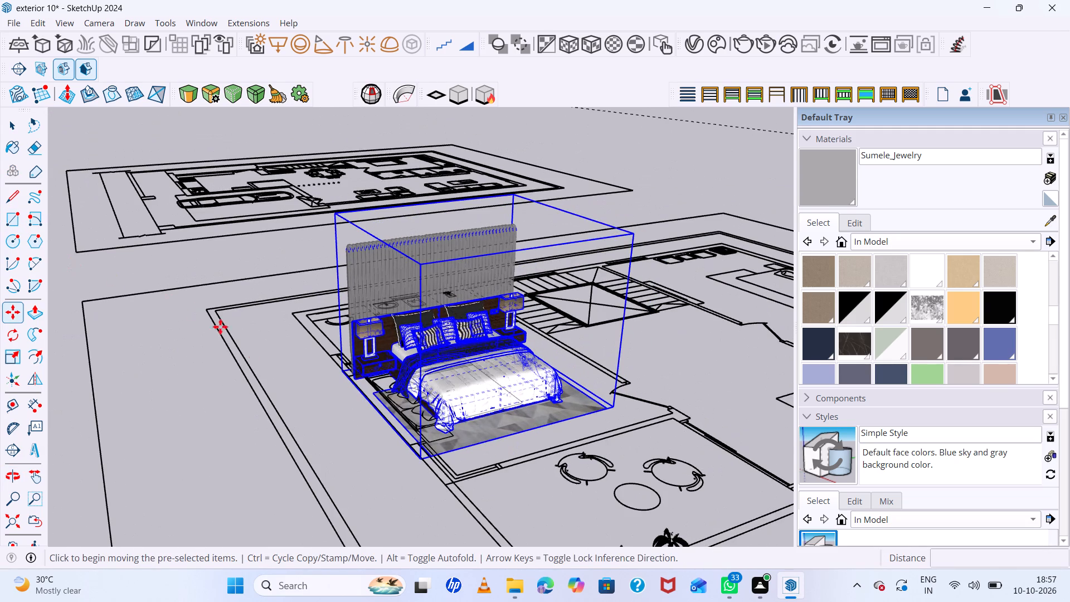
right_click(475, 429)
click(527, 118)
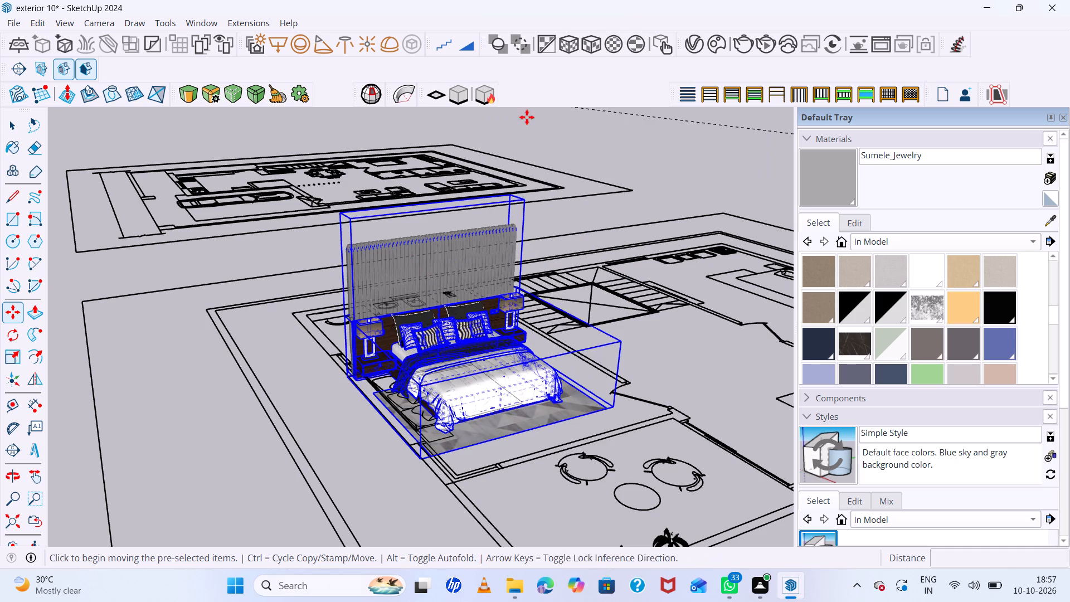
Move the bed and its slatted back panel together about 1' 8" toward the balcony with the round table.
click(538, 406)
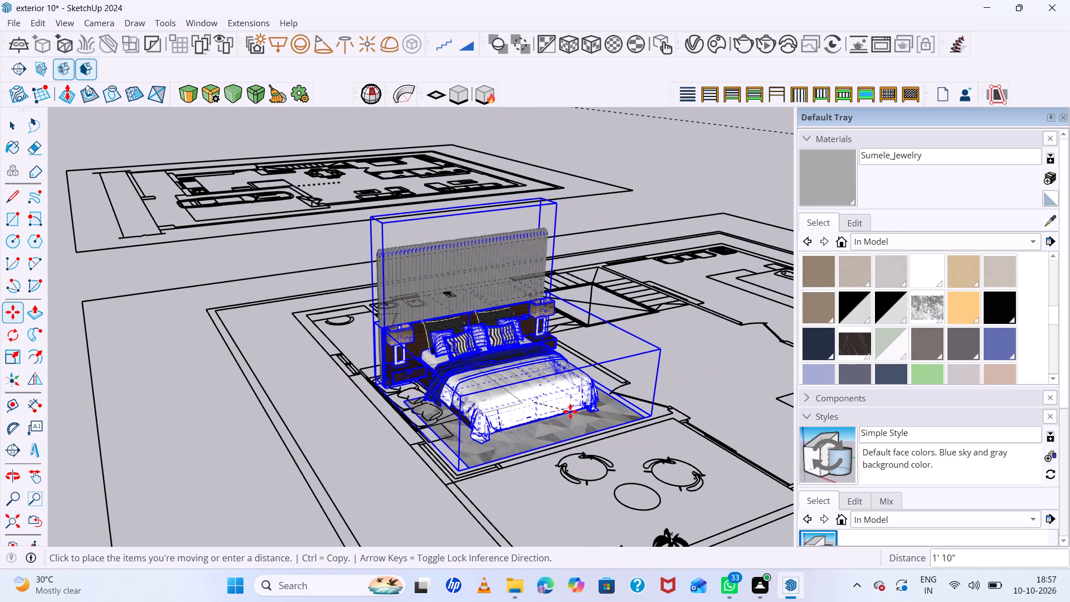
click(568, 411)
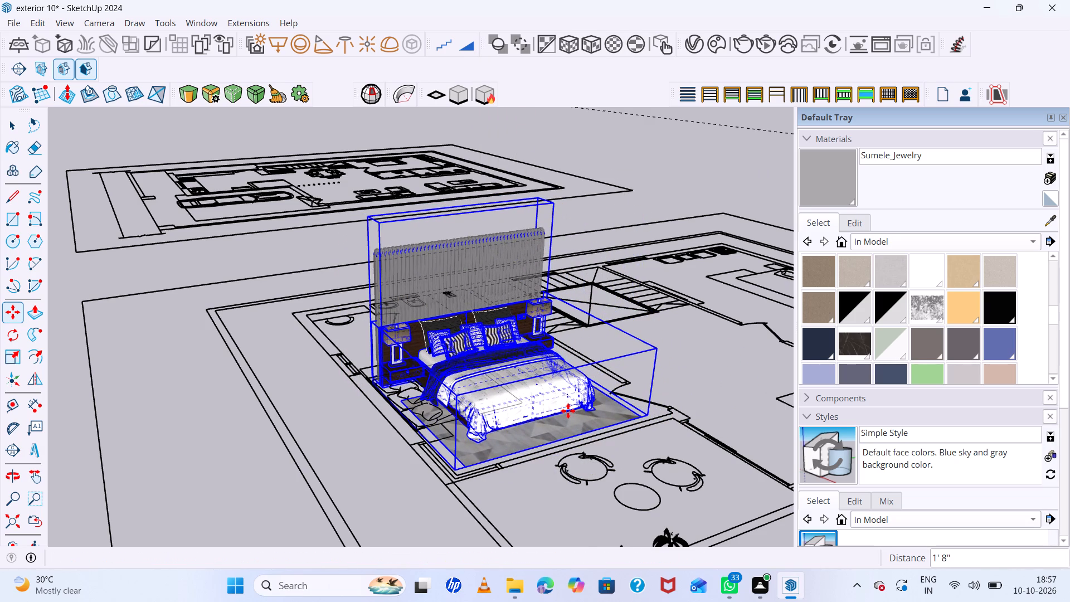
key(space)
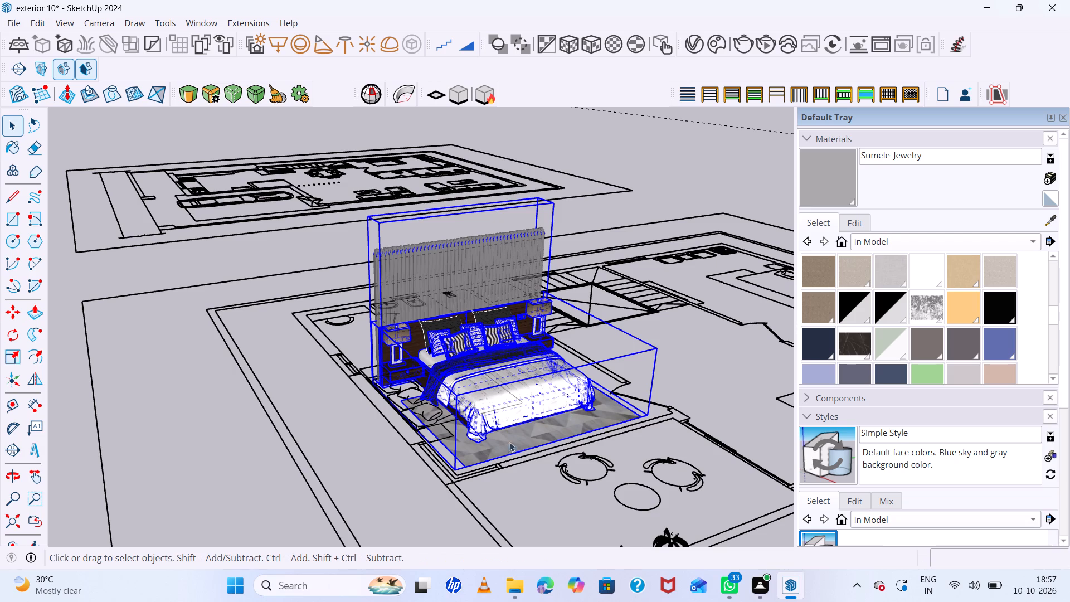
Open the bed group to examine the rug under the bed, then close the group.
click(571, 425)
click(571, 425)
scroll(571, 425, up, 2)
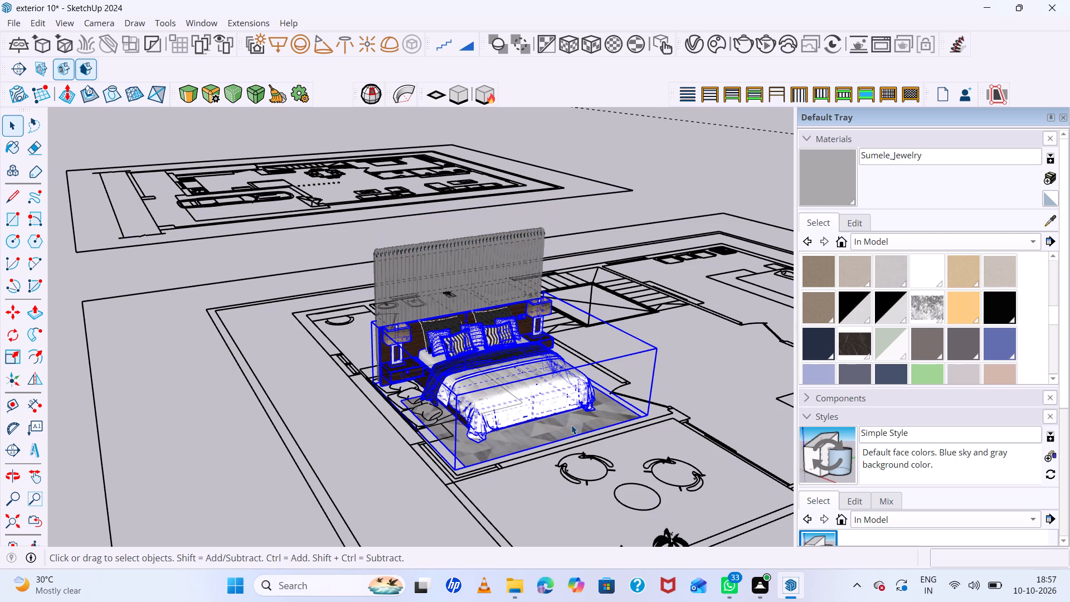
scroll(571, 425, up, 2)
click(571, 425)
click(770, 344)
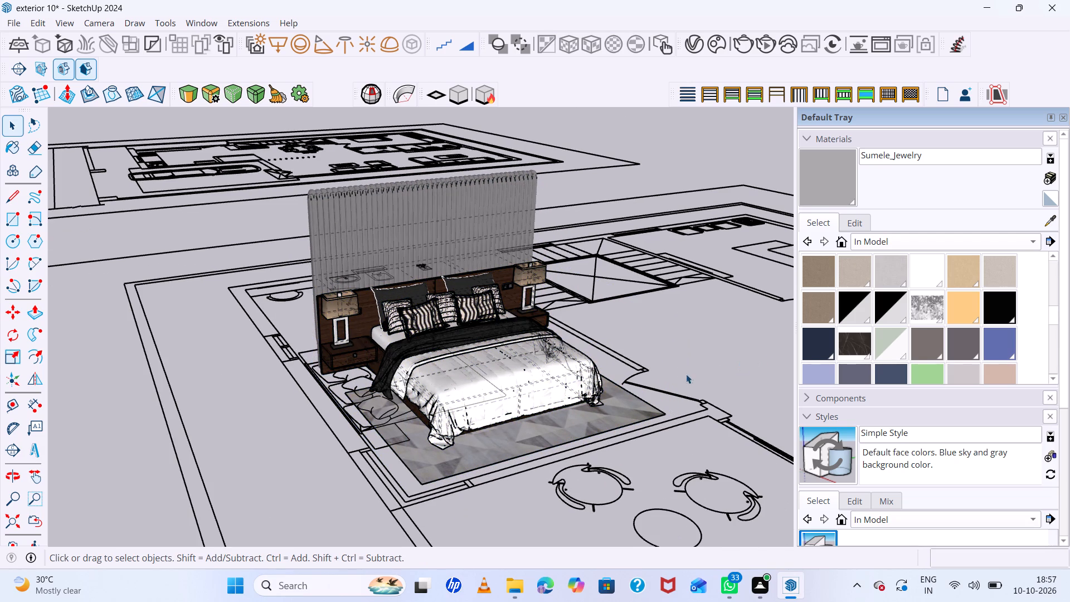
click(596, 417)
double_click(596, 417)
scroll(596, 417, up, 4)
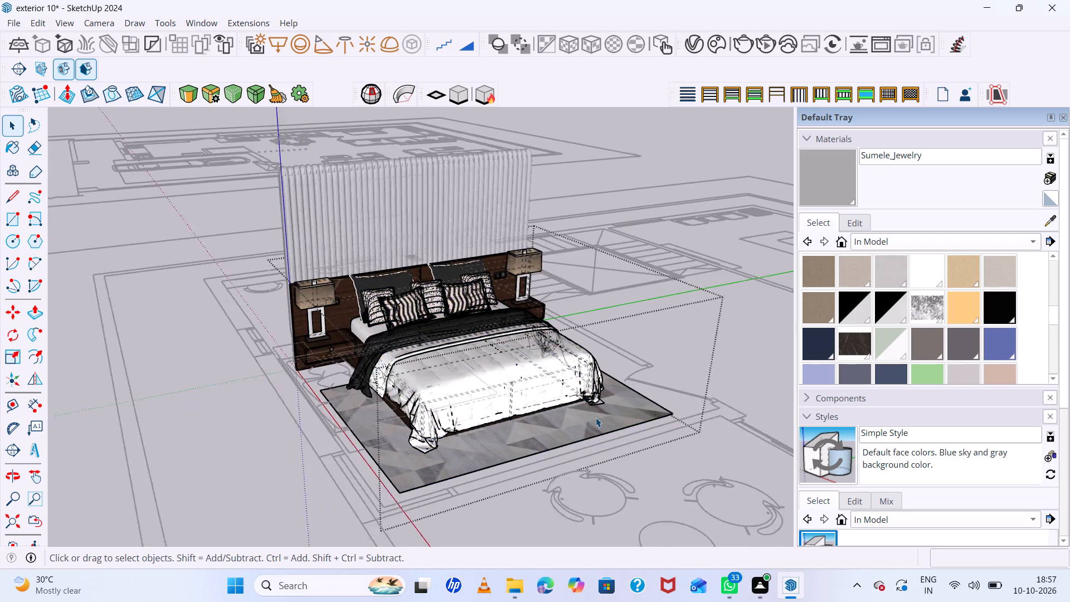
click(594, 417)
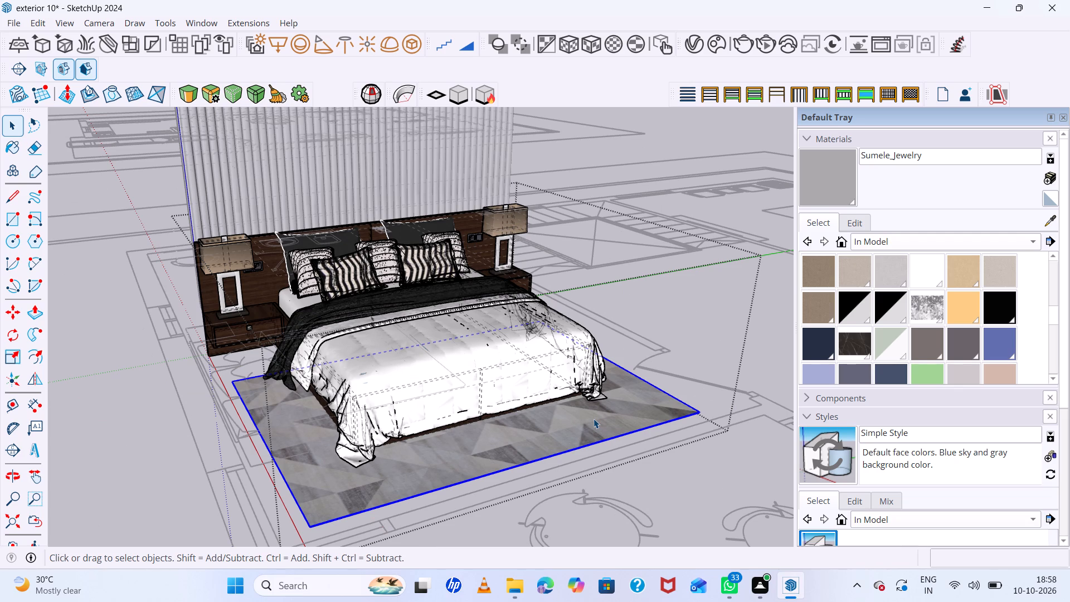
click(747, 362)
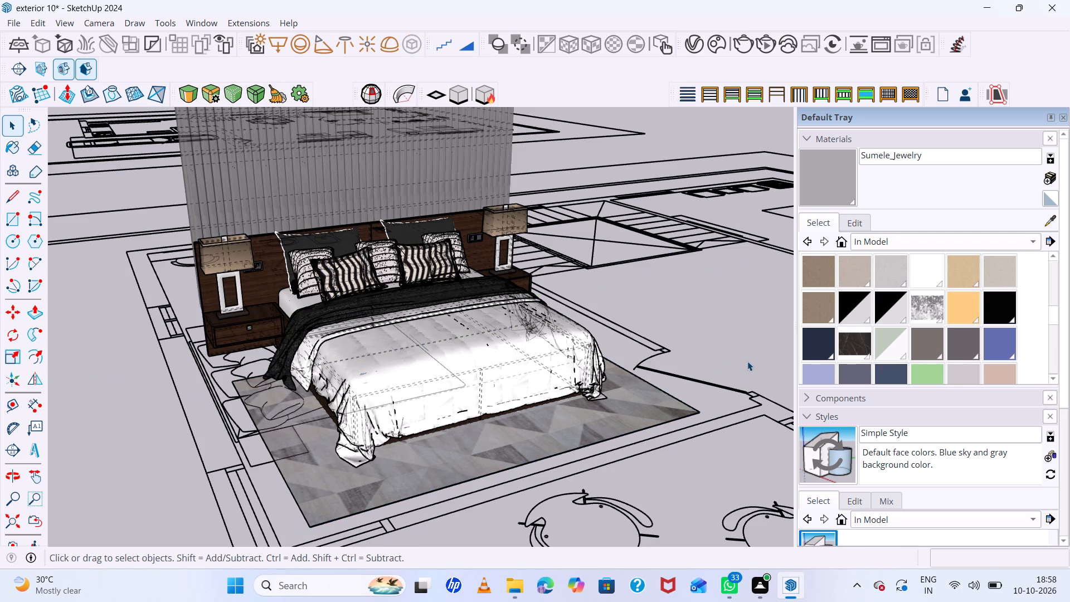
Rotate the bed and its slatted back panel together 90 degrees about the bed group's outer floor corner.
scroll(333, 372, down, 9)
middle_drag(363, 381, 383, 417)
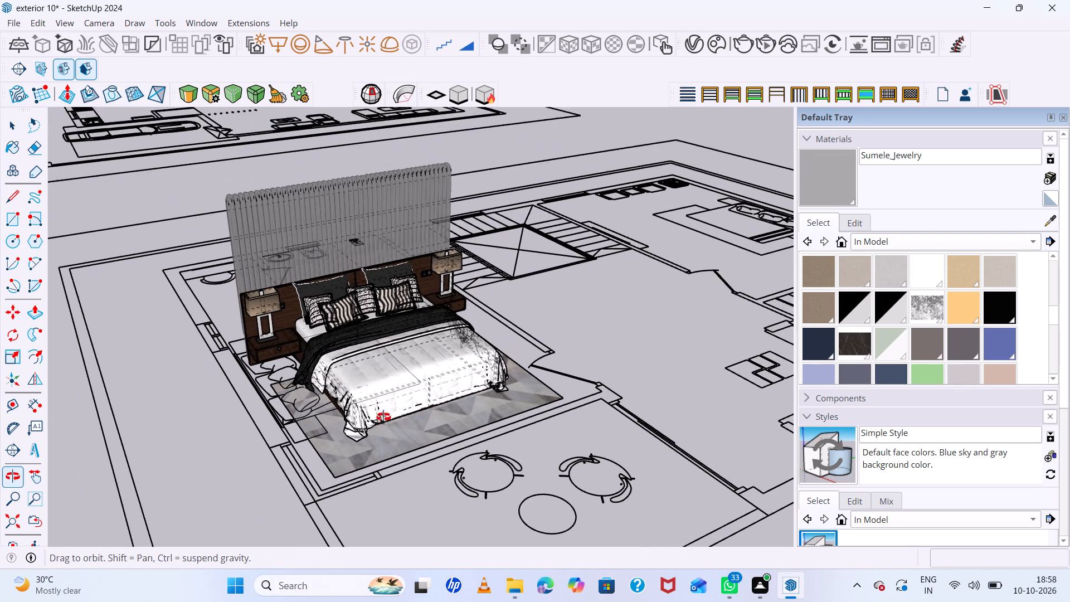
middle_drag(383, 417, 385, 420)
click(381, 391)
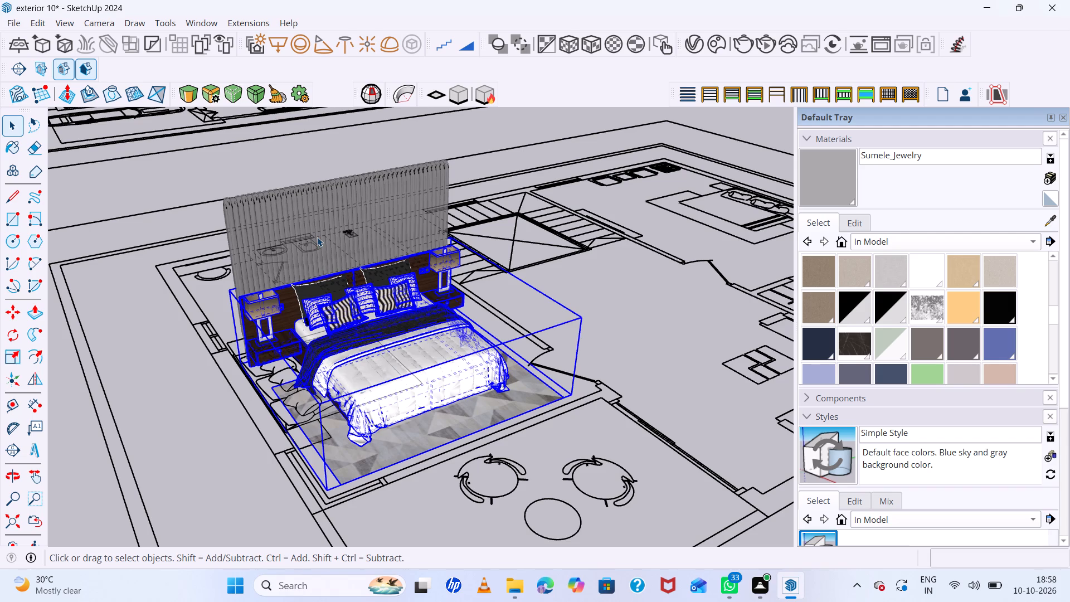
click(317, 237)
click(398, 362)
click(293, 251)
shift+click(393, 361)
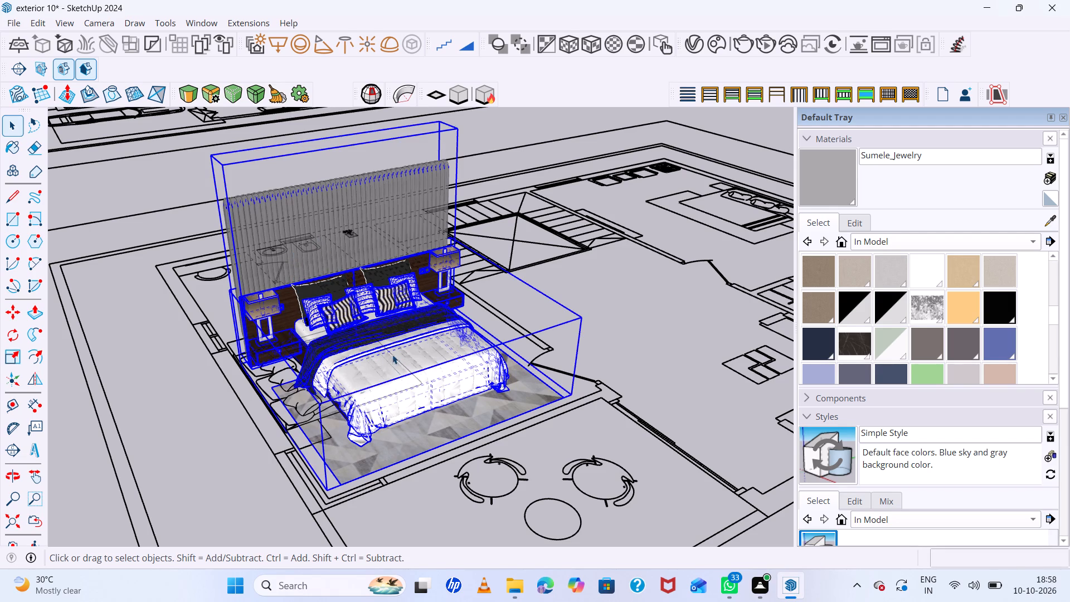
key(q)
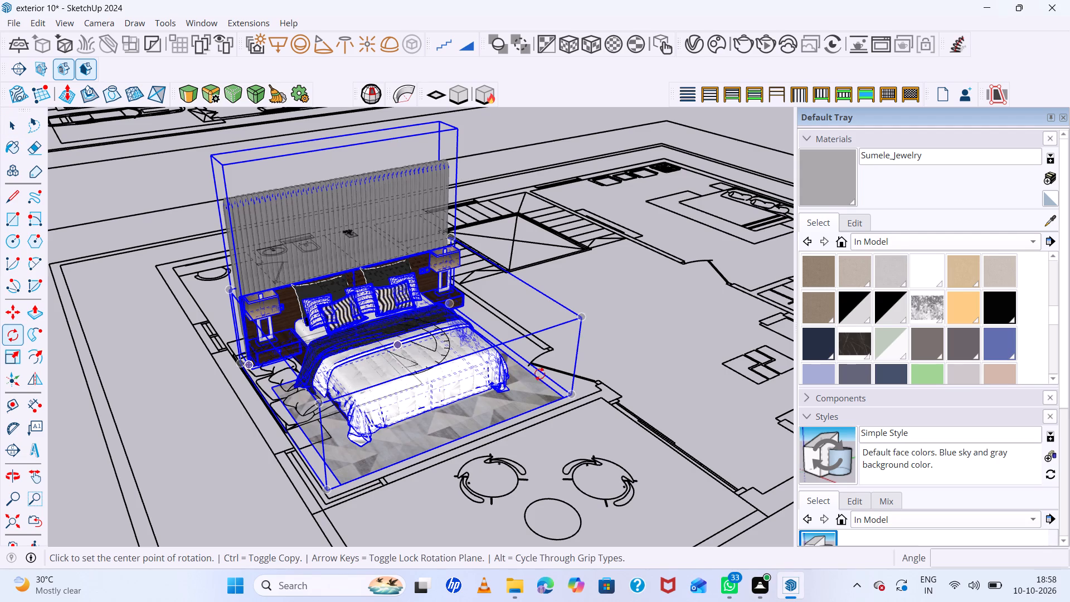
click(567, 396)
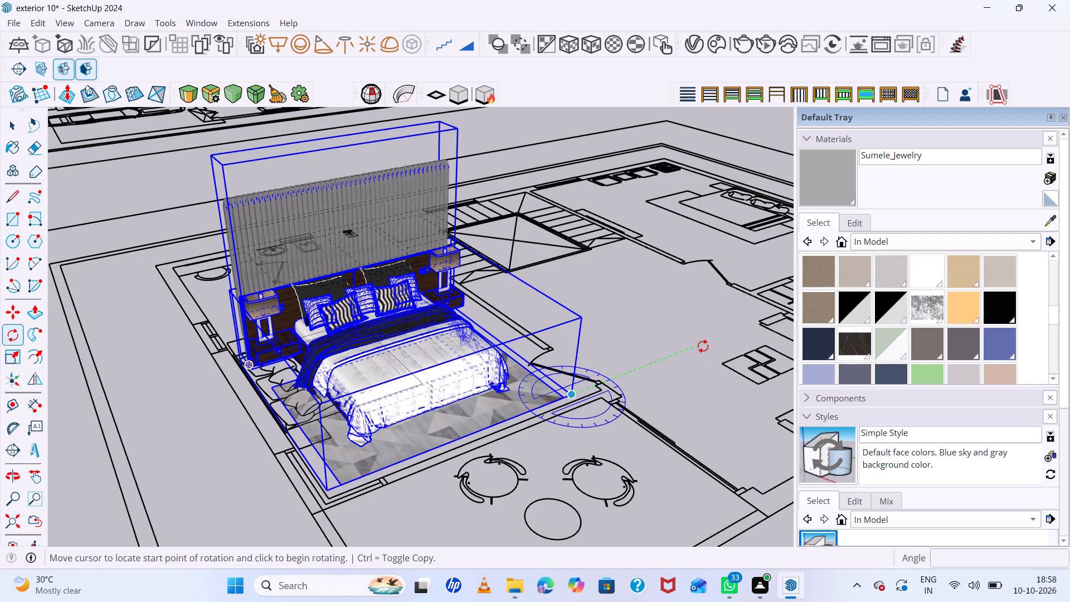
click(702, 344)
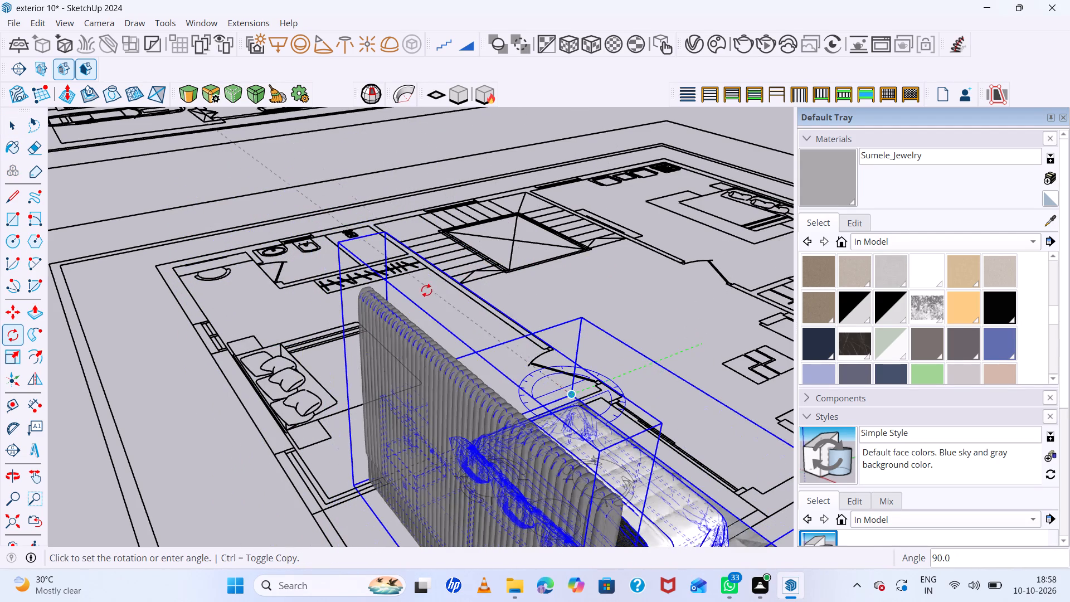
click(422, 292)
Move the rotated bed and slatted panel about 14' back into the lower bedroom, with the headboard along the outer wall.
scroll(394, 265, down, 13)
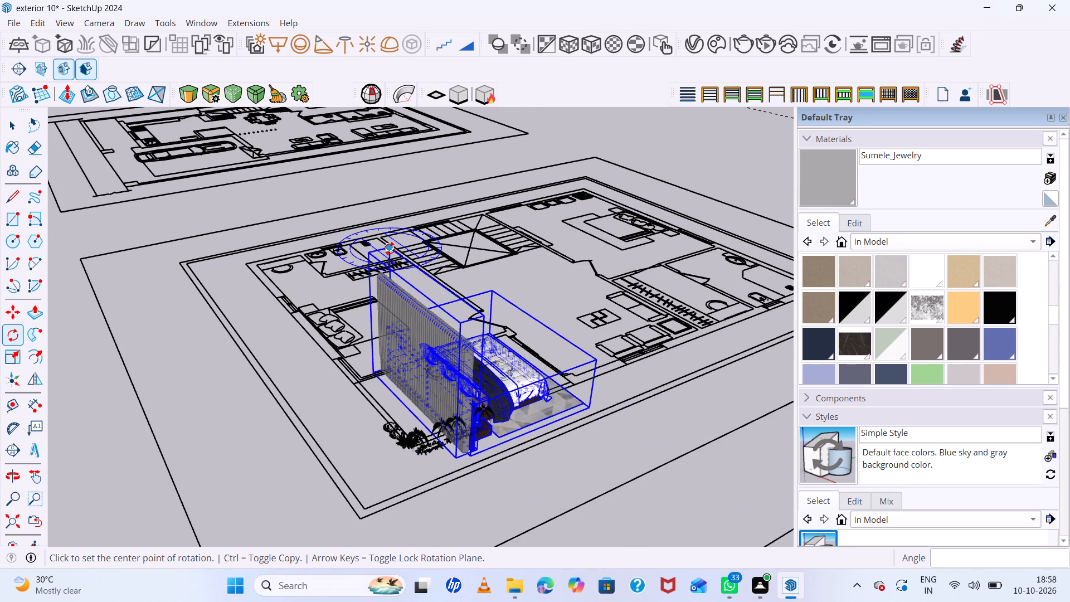
key(m)
click(587, 410)
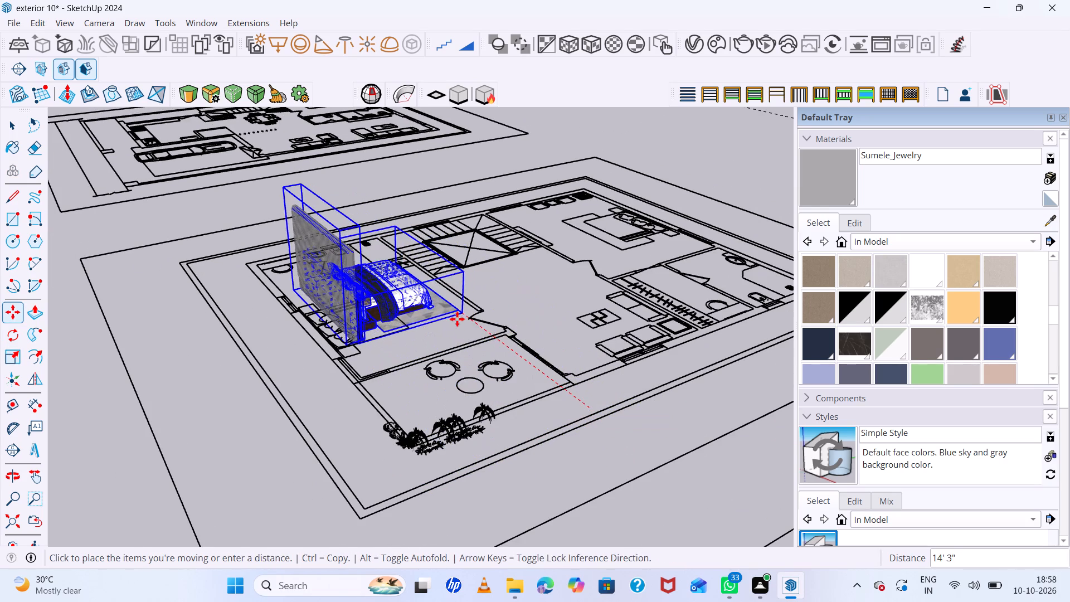
click(454, 326)
Nudge the bed and slatted panel a few inches to fit the panel's lower corner to the bedroom's outer wall line.
scroll(279, 305, up, 4)
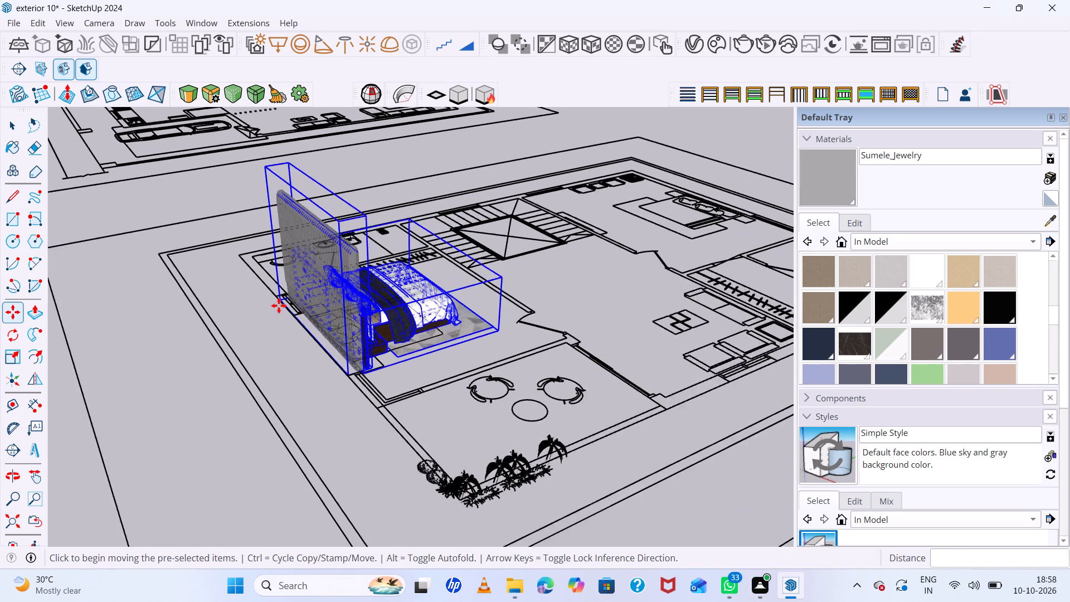
scroll(279, 305, up, 10)
scroll(399, 391, up, 13)
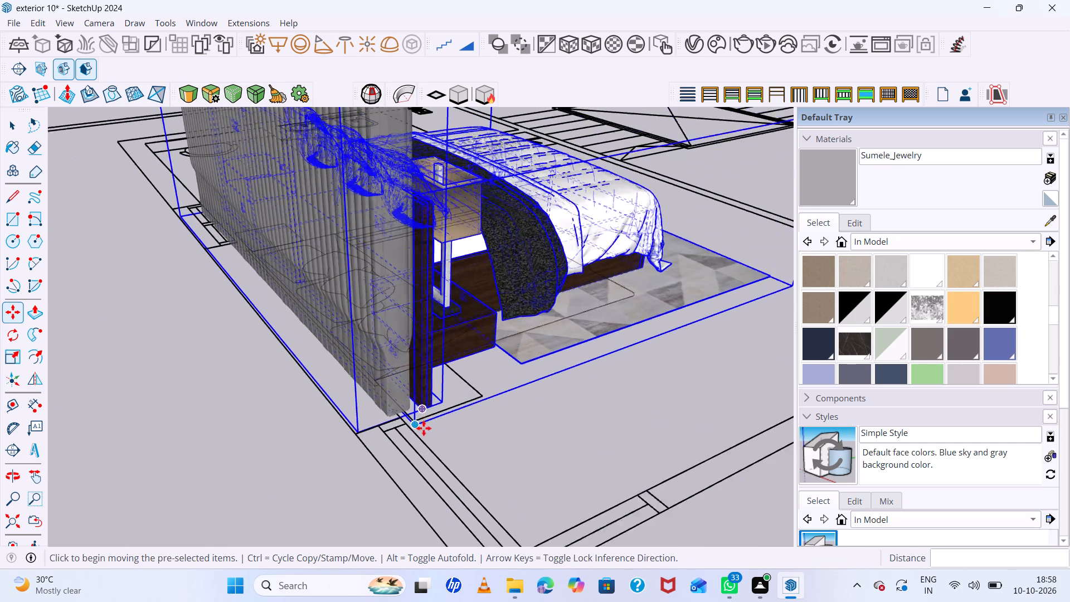
scroll(411, 434, up, 5)
click(372, 408)
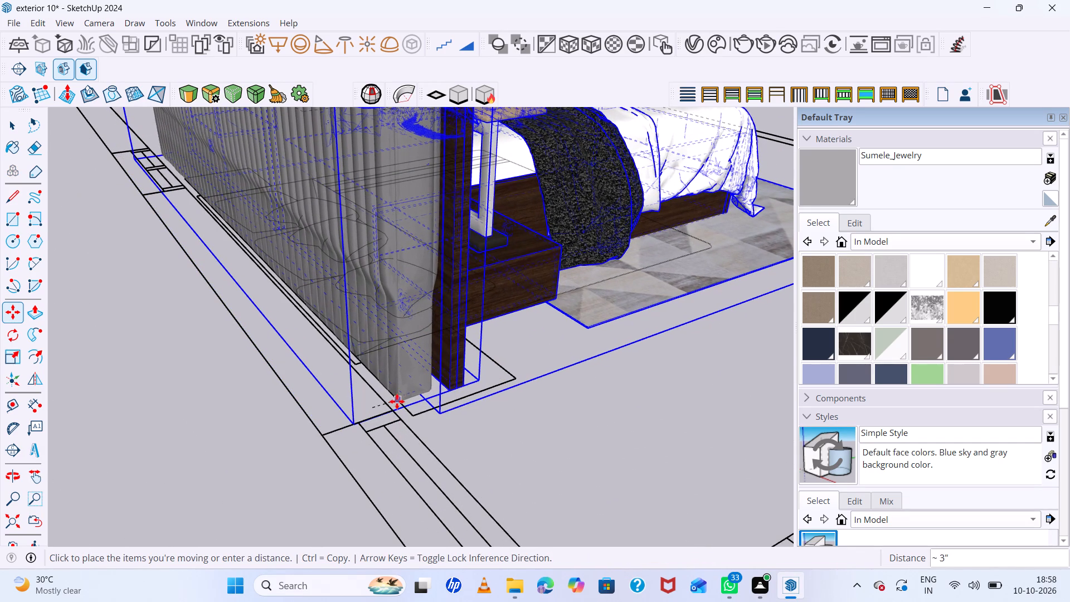
click(388, 405)
Turn off the display of back edges for the whole model.
scroll(388, 405, down, 2)
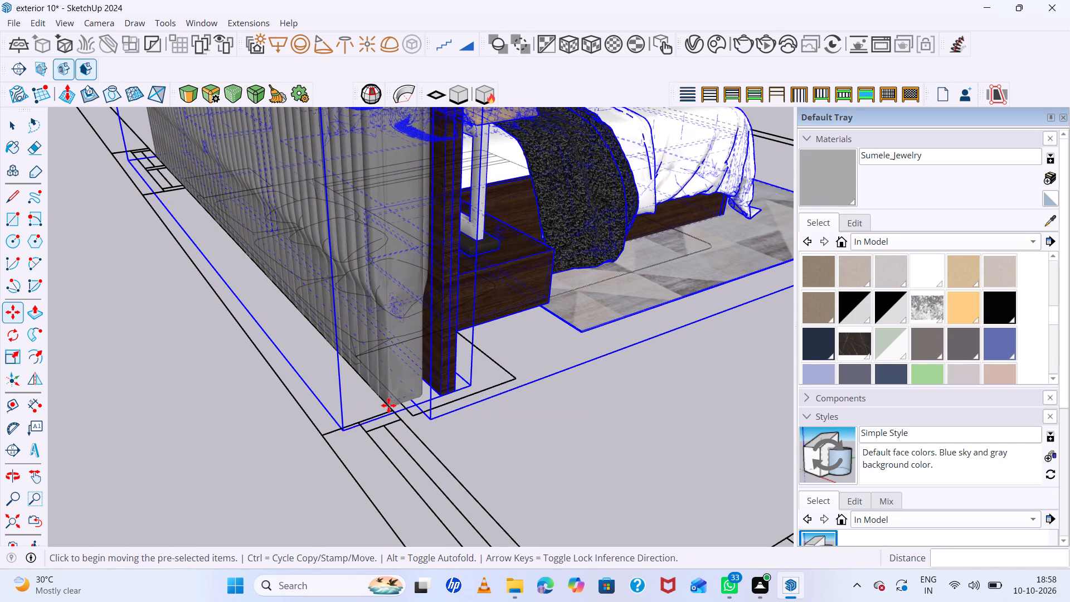
scroll(388, 405, down, 20)
scroll(388, 405, down, 4)
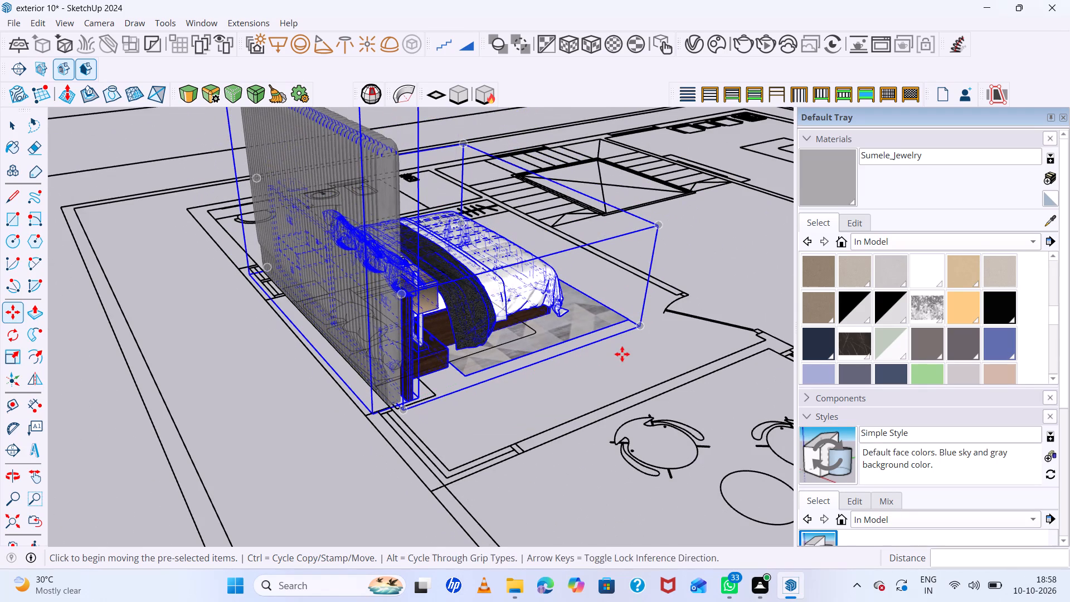
scroll(468, 312, down, 20)
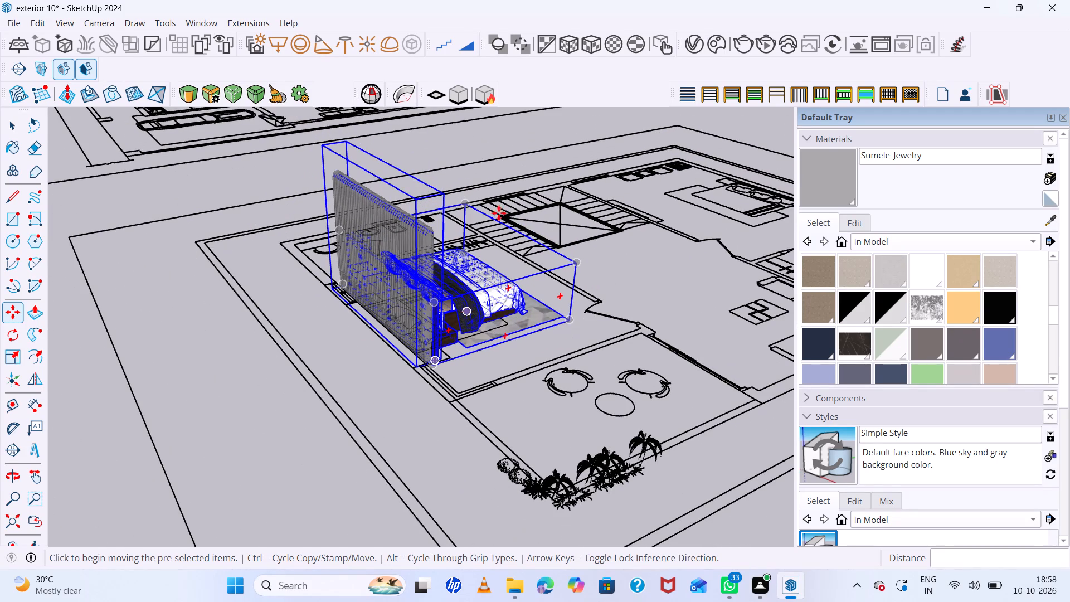
scroll(502, 260, down, 19)
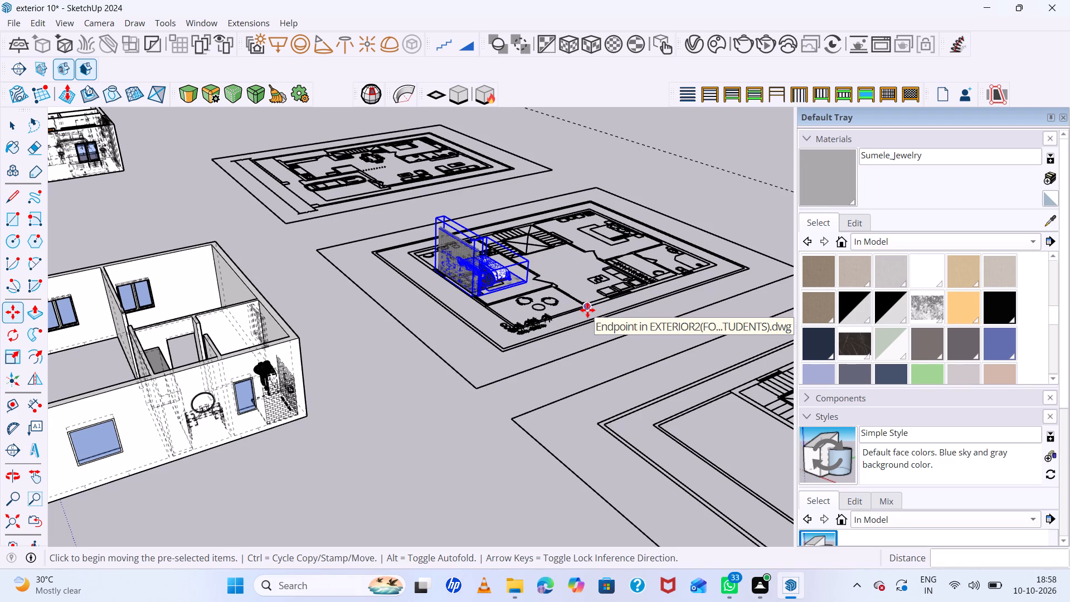
key(k)
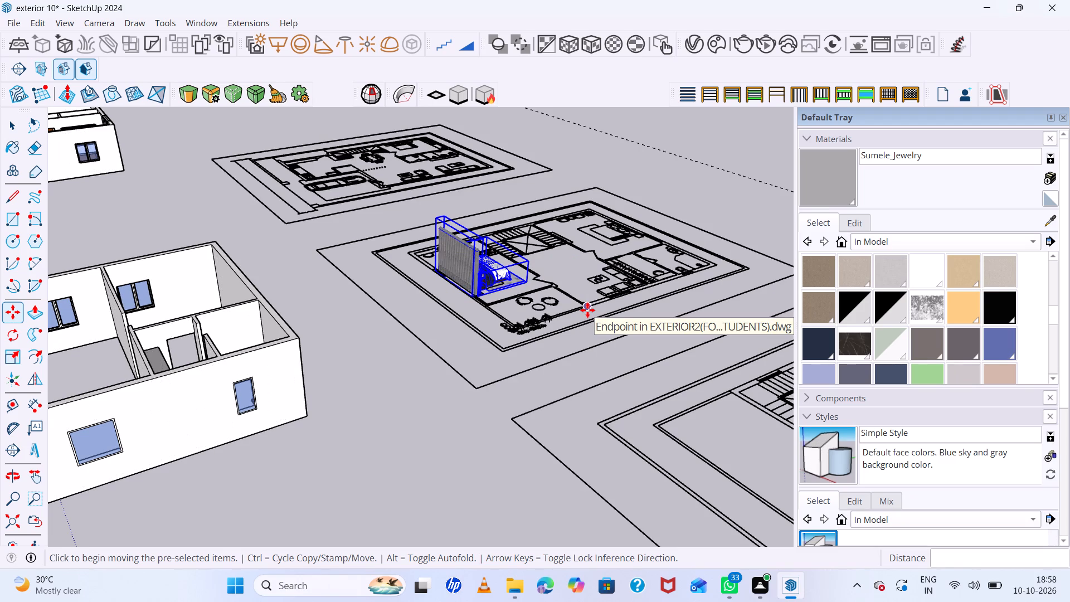
Move the bed and slatted panel about 71' 3" into the wall model, from the plan's bathroom outer corner to the matching wall corner.
scroll(587, 310, down, 4)
middle_drag(587, 310, 606, 403)
middle_click(606, 403)
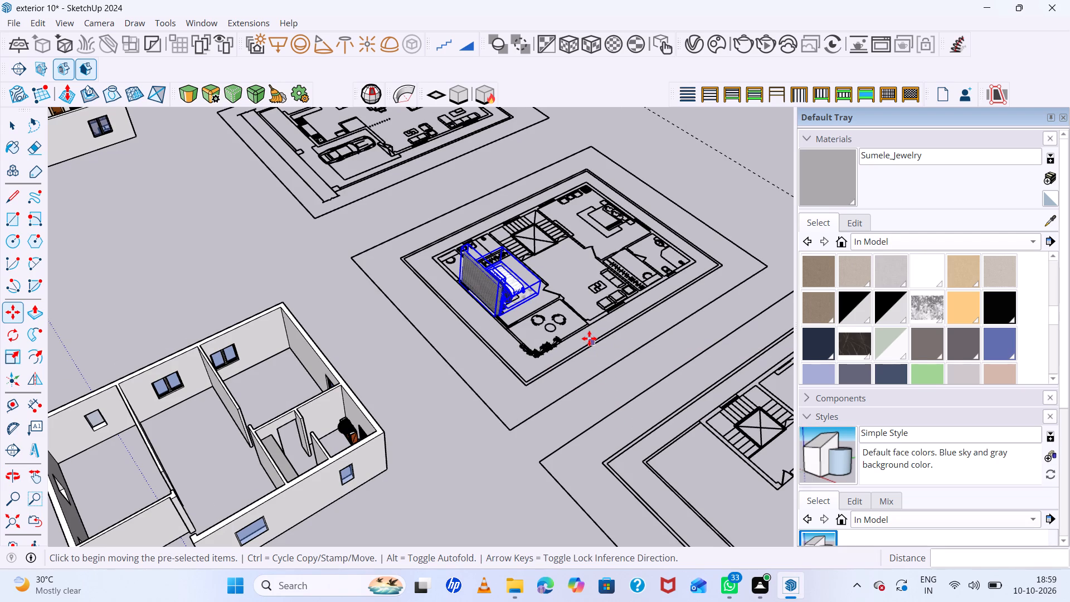
scroll(675, 260, up, 11)
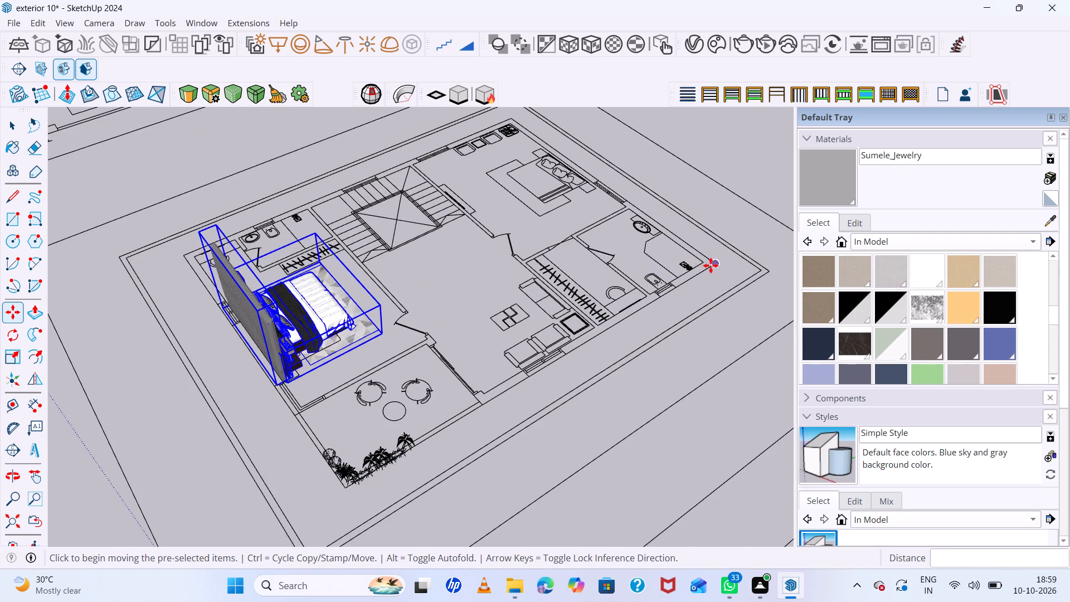
scroll(713, 265, up, 11)
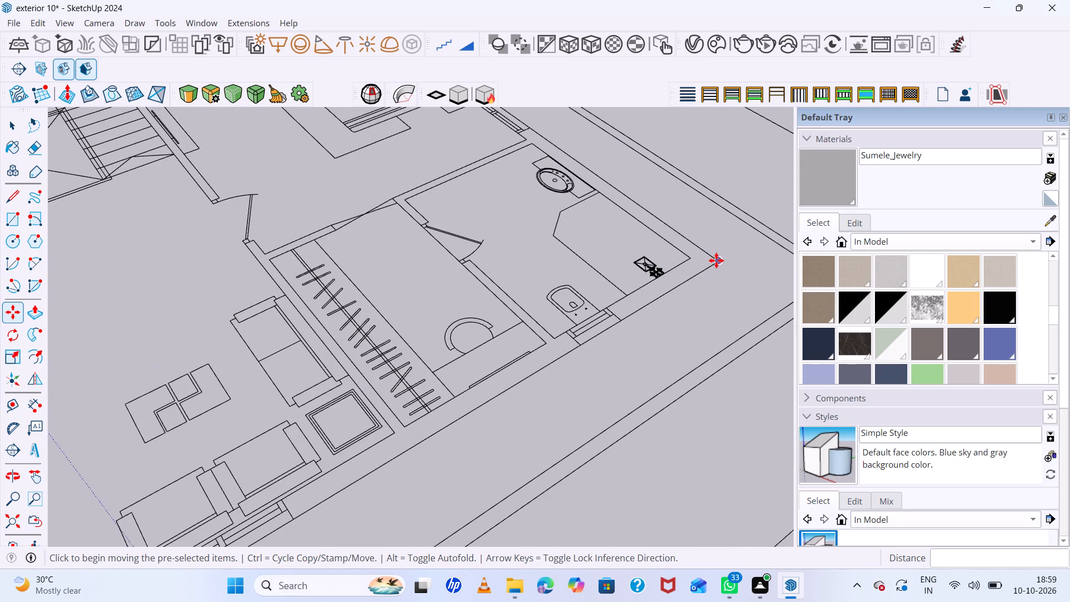
click(717, 260)
scroll(617, 303, down, 20)
scroll(617, 303, down, 5)
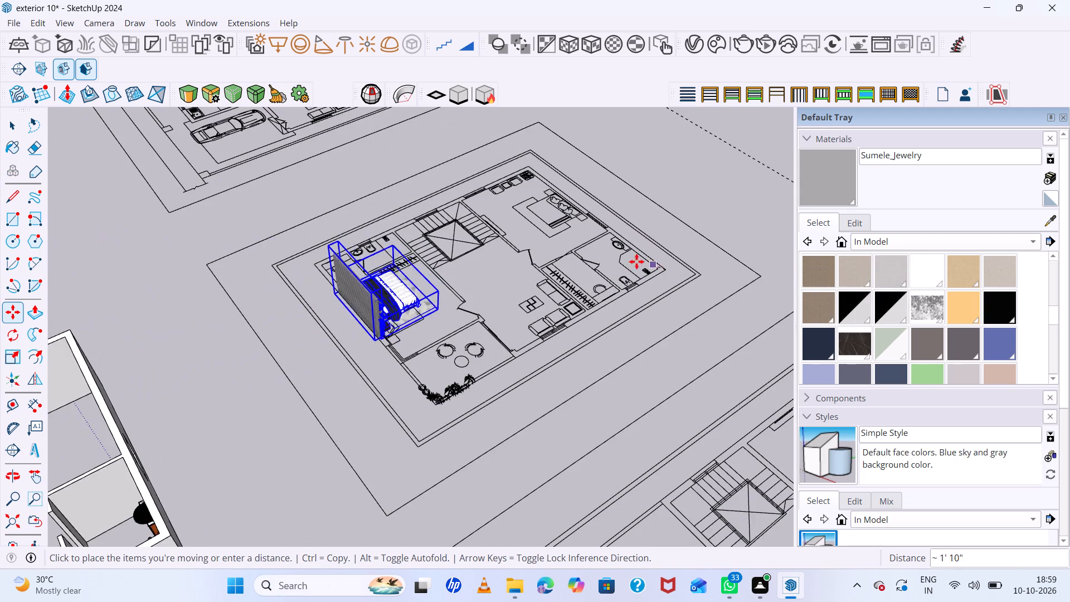
scroll(628, 262, down, 17)
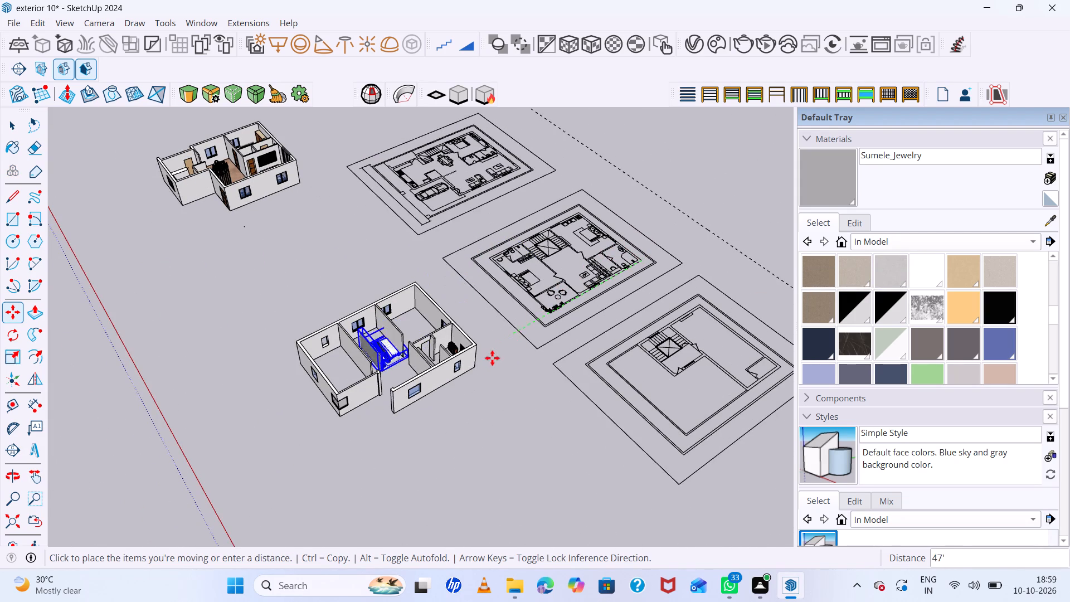
scroll(482, 366, up, 8)
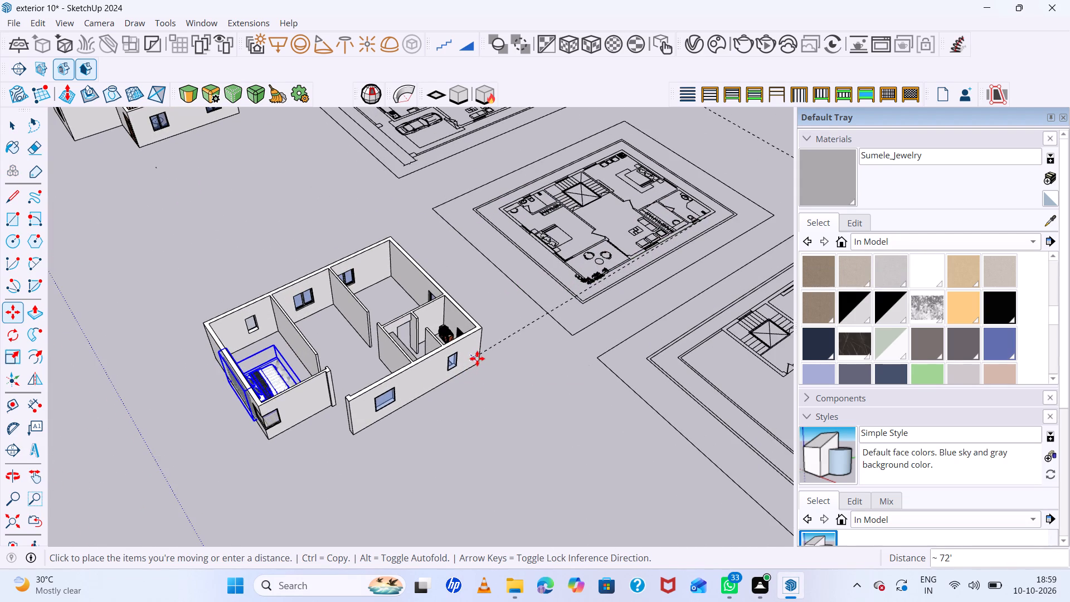
scroll(480, 360, up, 10)
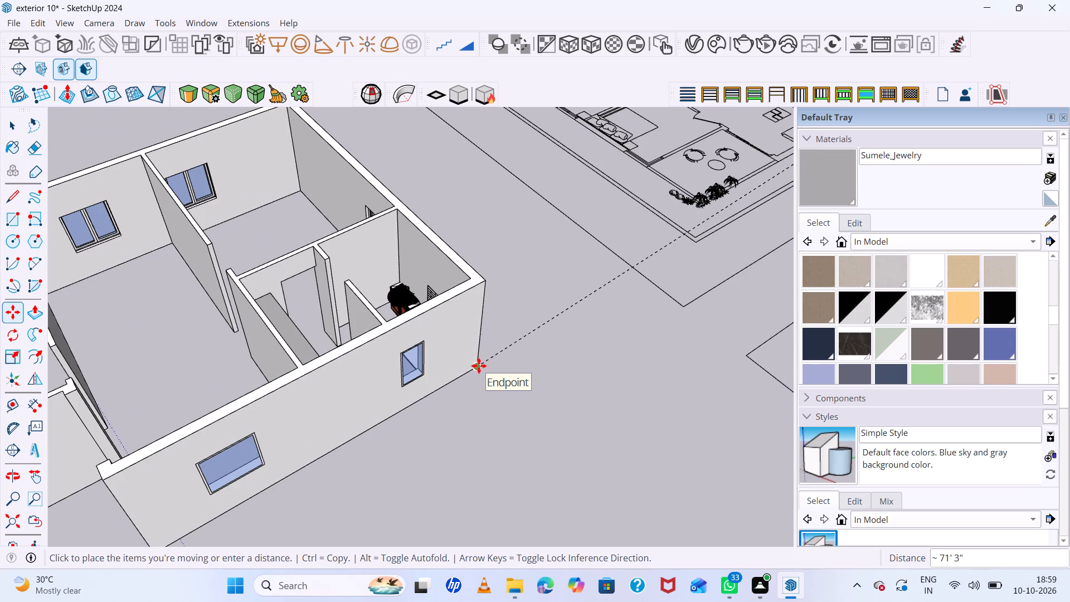
click(479, 366)
Save the model with the bed placed in the wall model's bedroom.
scroll(471, 270, down, 16)
middle_drag(469, 271, 280, 403)
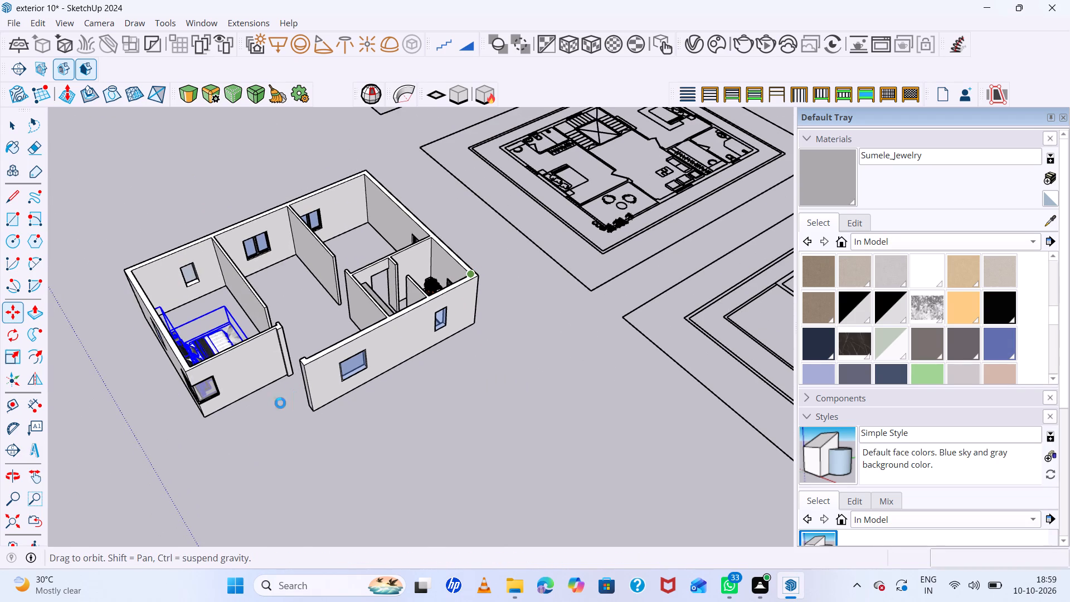
middle_drag(280, 403, 239, 442)
scroll(221, 329, up, 12)
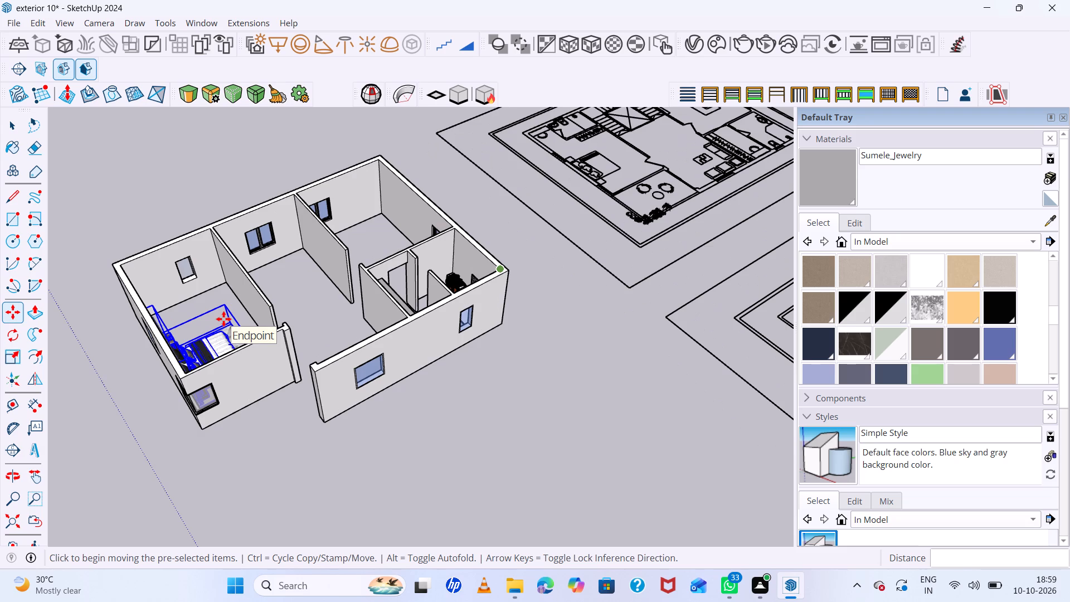
key(ctrl+s)
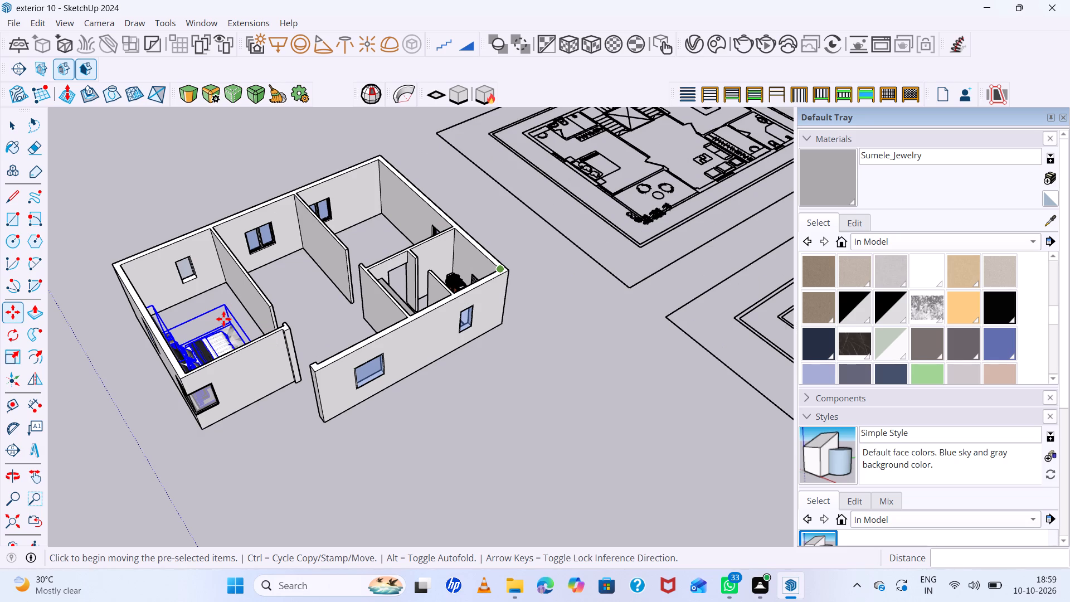
Examine the placement of the bed and slatted panel inside the wall model's corner bedroom from several angles.
scroll(397, 466, down, 5)
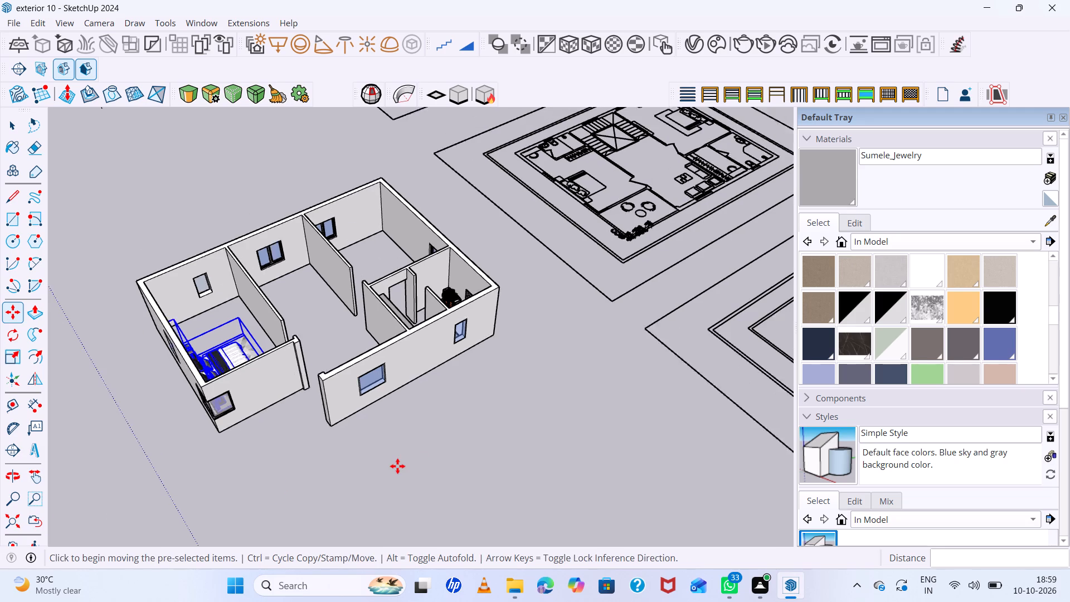
middle_drag(390, 465, 251, 486)
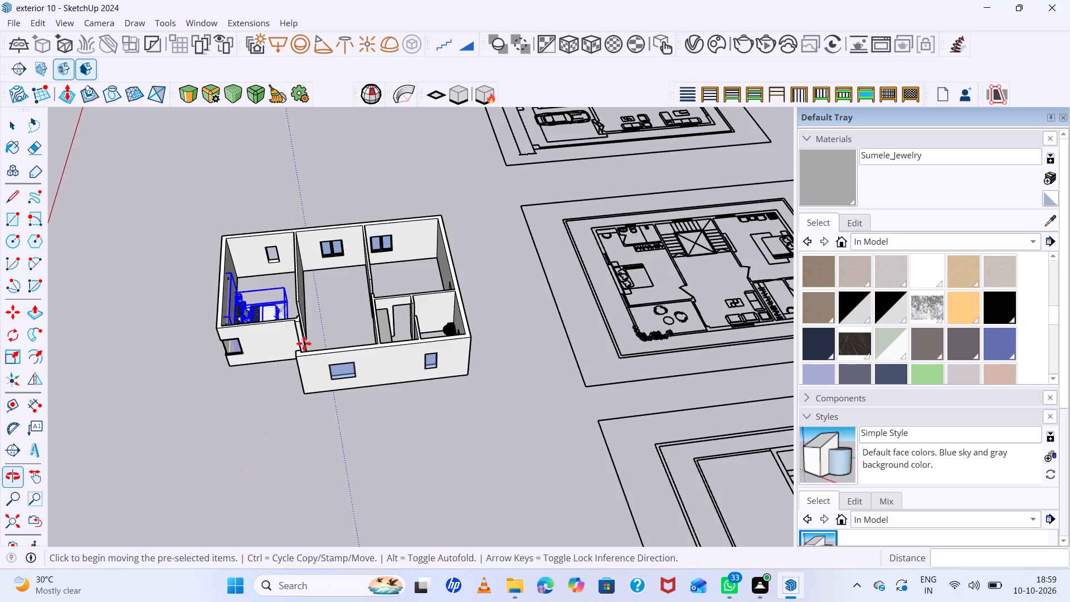
scroll(317, 259, up, 20)
scroll(317, 259, up, 8)
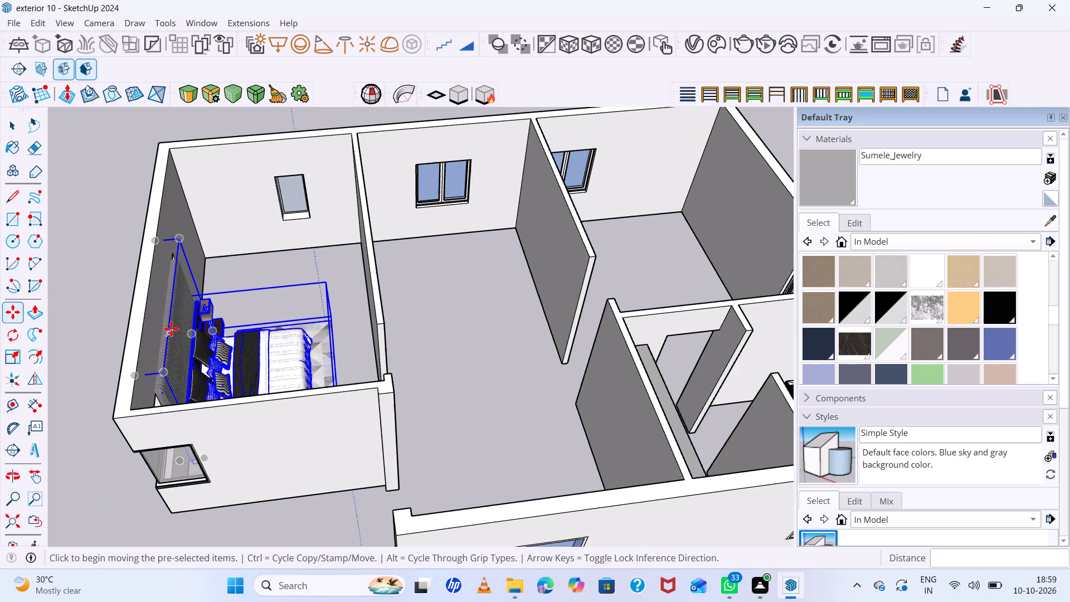
scroll(171, 329, down, 5)
key(space)
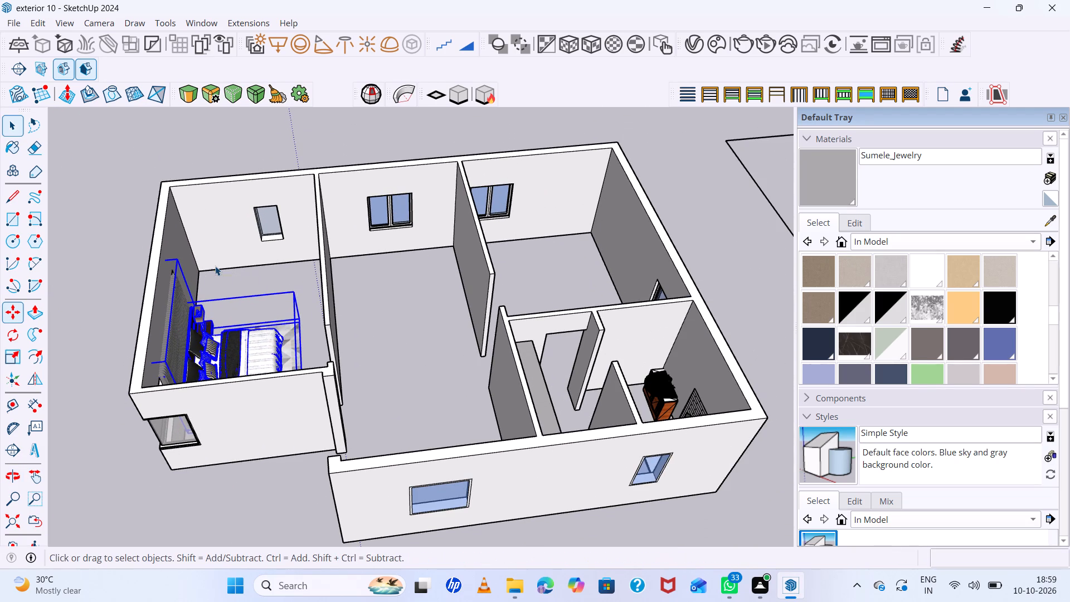
scroll(228, 280, down, 6)
scroll(244, 331, down, 3)
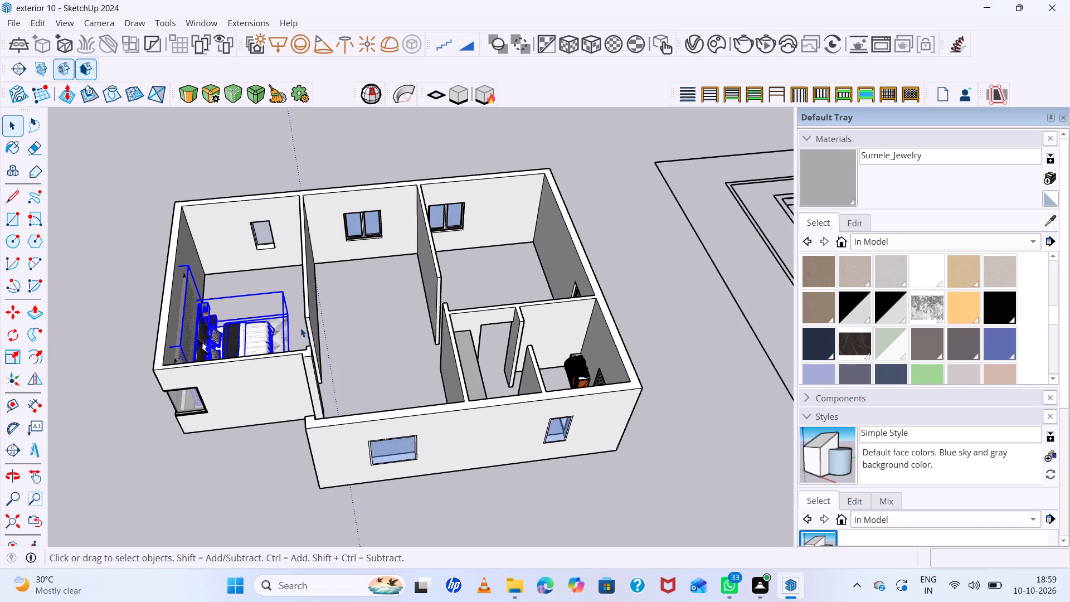
middle_drag(297, 325, 109, 232)
scroll(196, 258, up, 8)
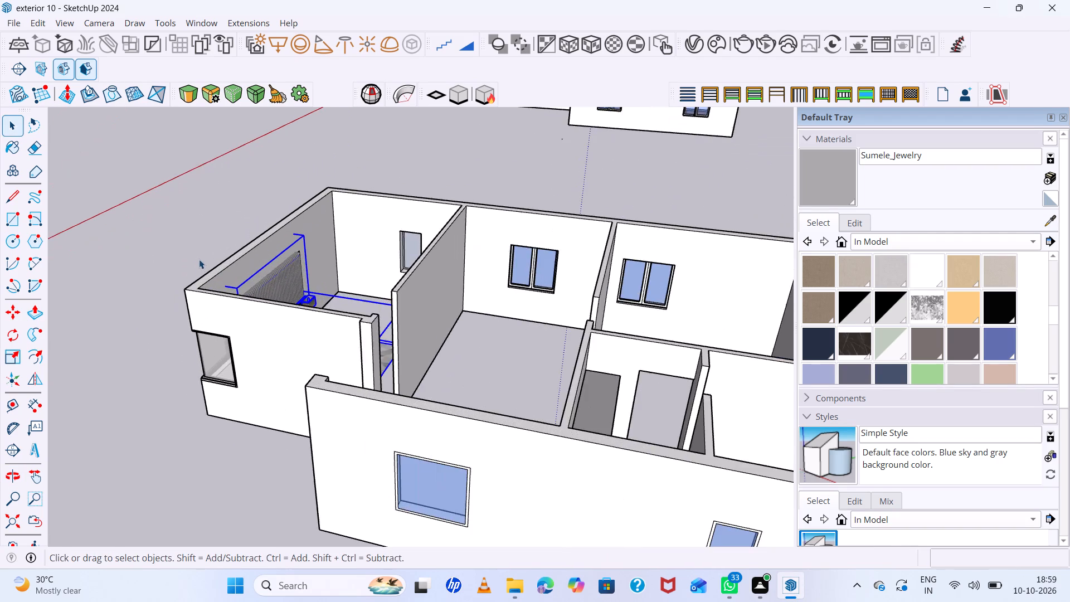
scroll(267, 281, up, 4)
scroll(292, 275, down, 9)
middle_drag(431, 341, 415, 366)
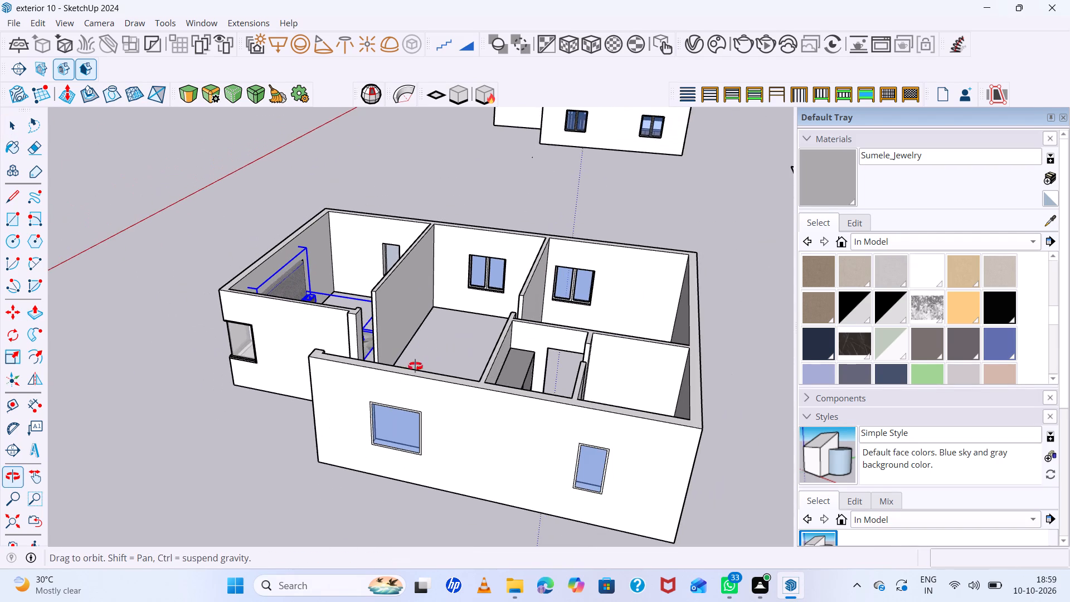
Examine how the bed and slatted panel sit against the wall and windows of the wall model's corner bedroom.
middle_drag(415, 366, 375, 439)
middle_drag(374, 443, 369, 452)
scroll(335, 344, up, 7)
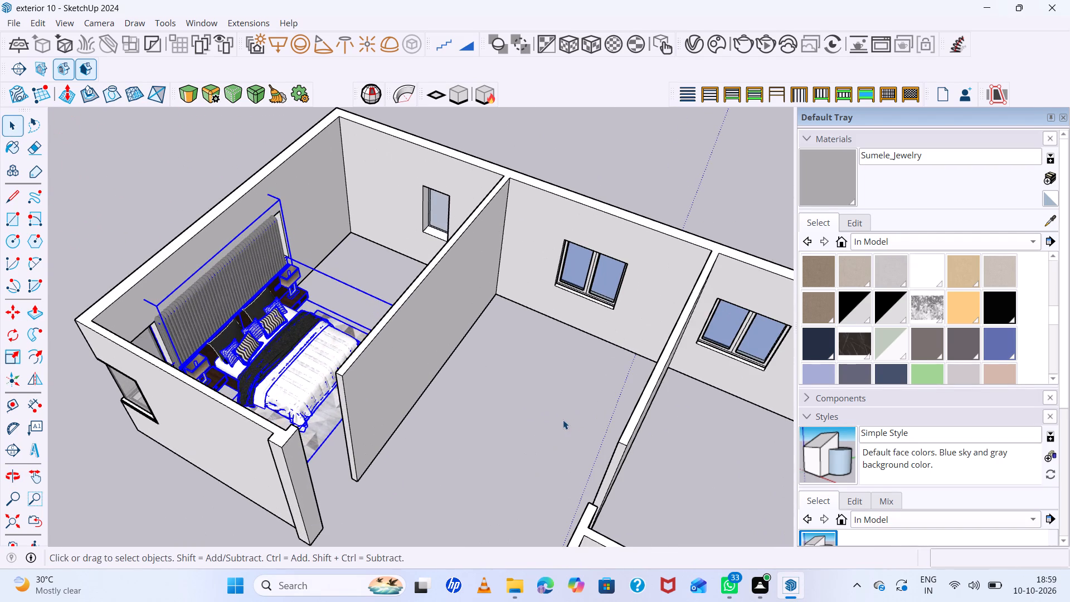
click(544, 418)
scroll(293, 327, up, 5)
scroll(291, 321, down, 5)
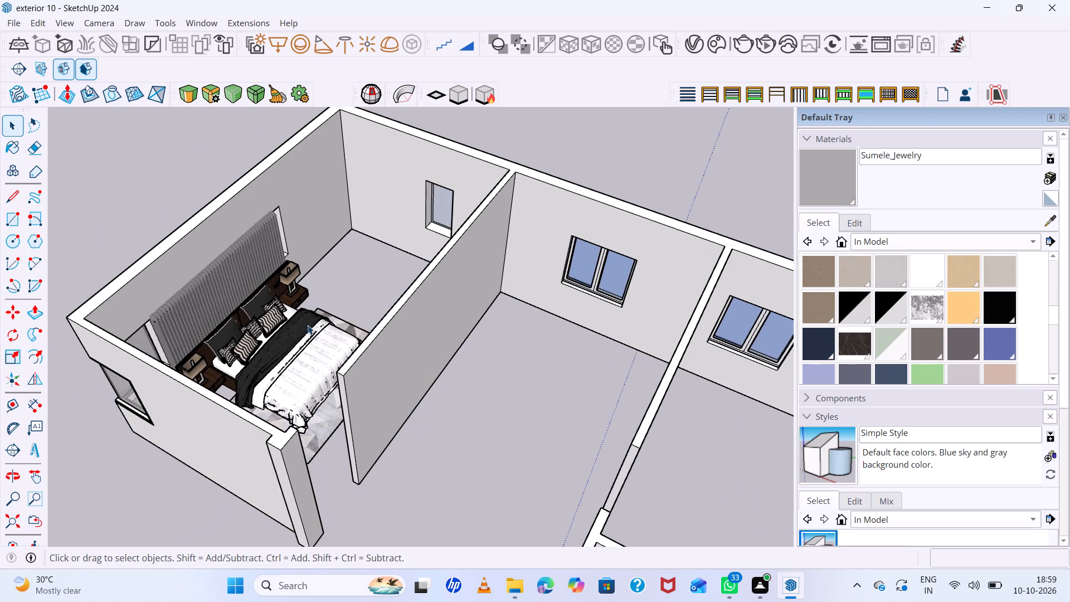
middle_drag(300, 338, 220, 420)
scroll(221, 261, up, 9)
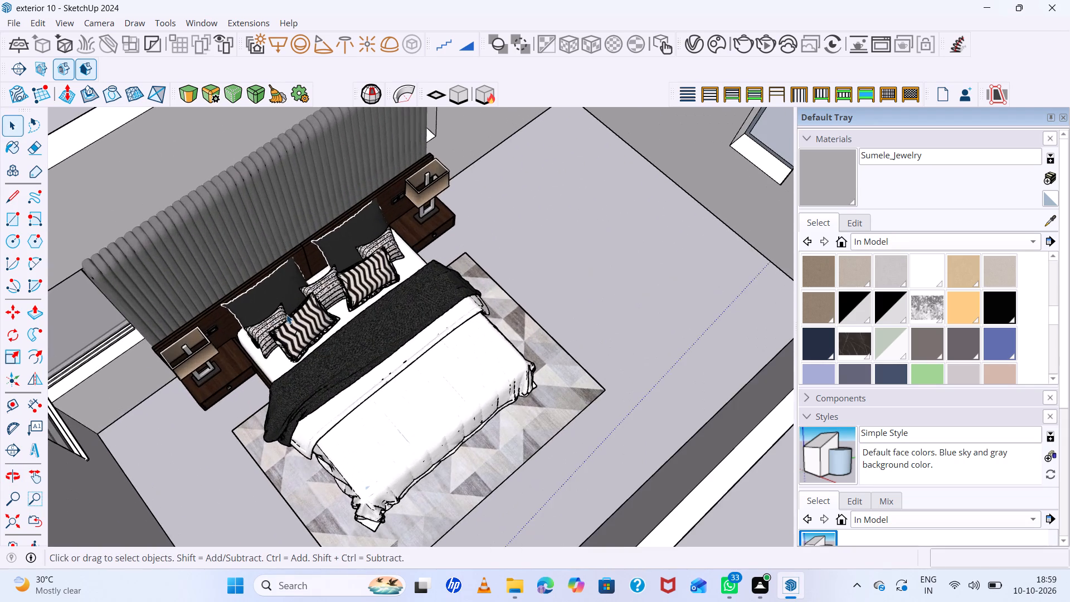
middle_drag(286, 314, 295, 267)
scroll(295, 267, down, 6)
scroll(430, 331, down, 4)
middle_drag(430, 331, 432, 311)
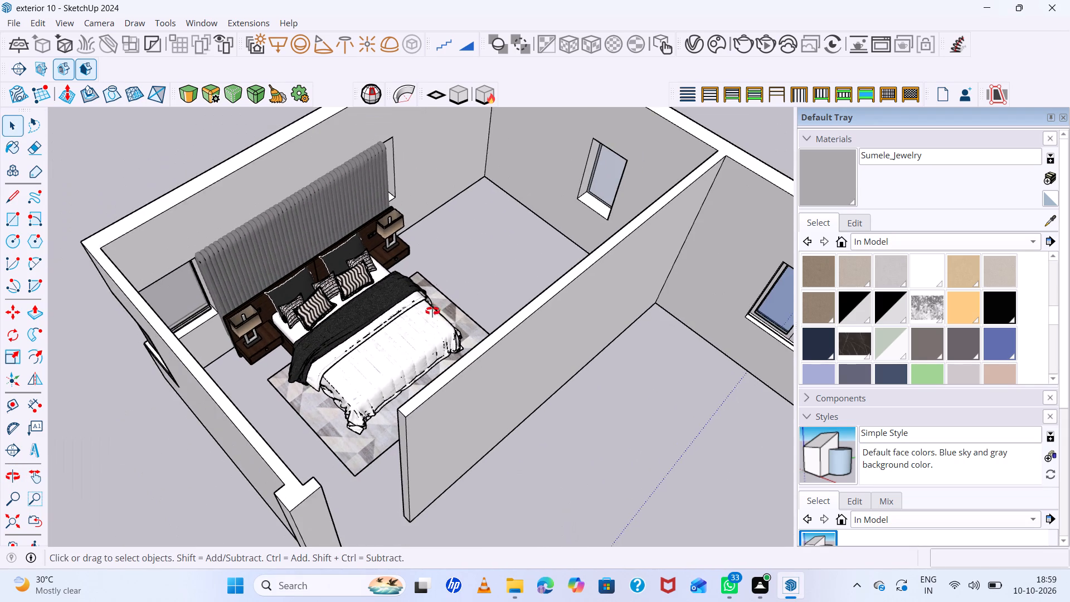
middle_drag(432, 311, 437, 273)
middle_click(437, 273)
scroll(370, 212, up, 9)
scroll(406, 280, down, 10)
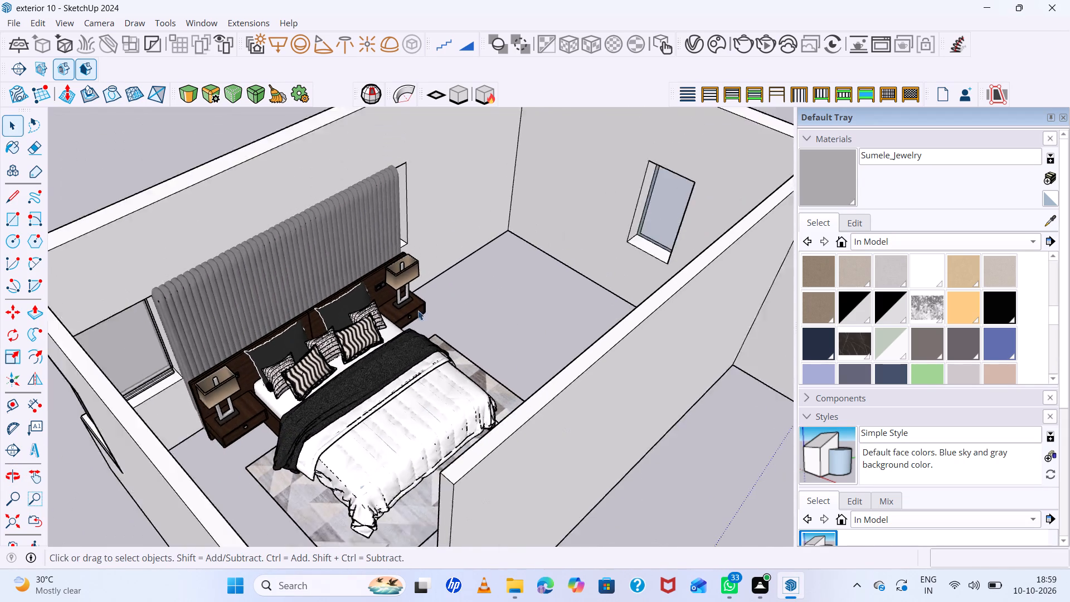
Scale the slatted panel behind the bed along the green axis to about 0.74 of its width.
click(379, 368)
click(353, 254)
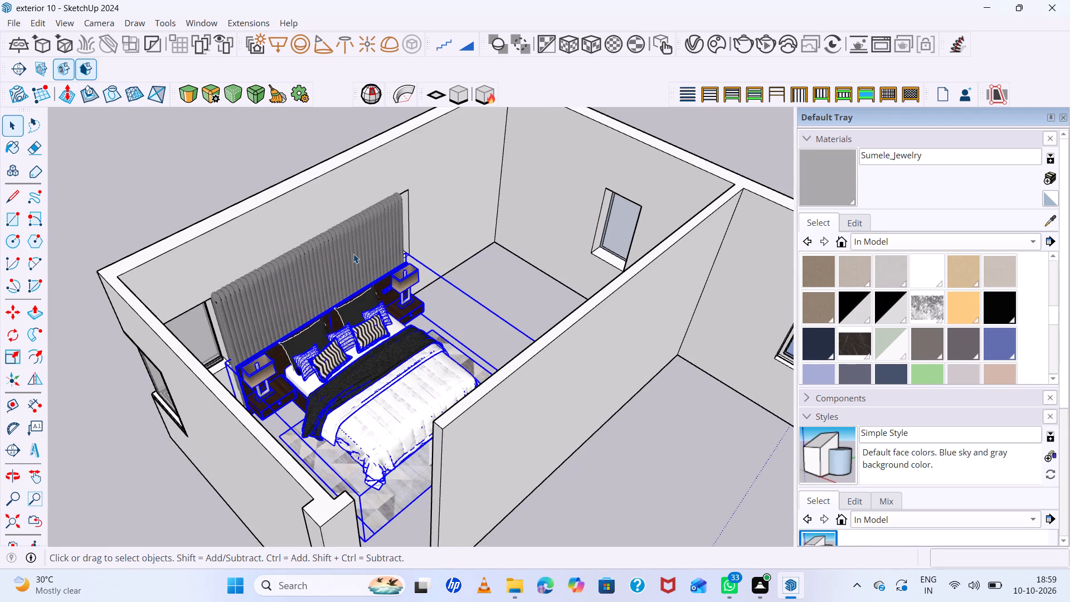
scroll(361, 239, up, 3)
scroll(366, 236, down, 4)
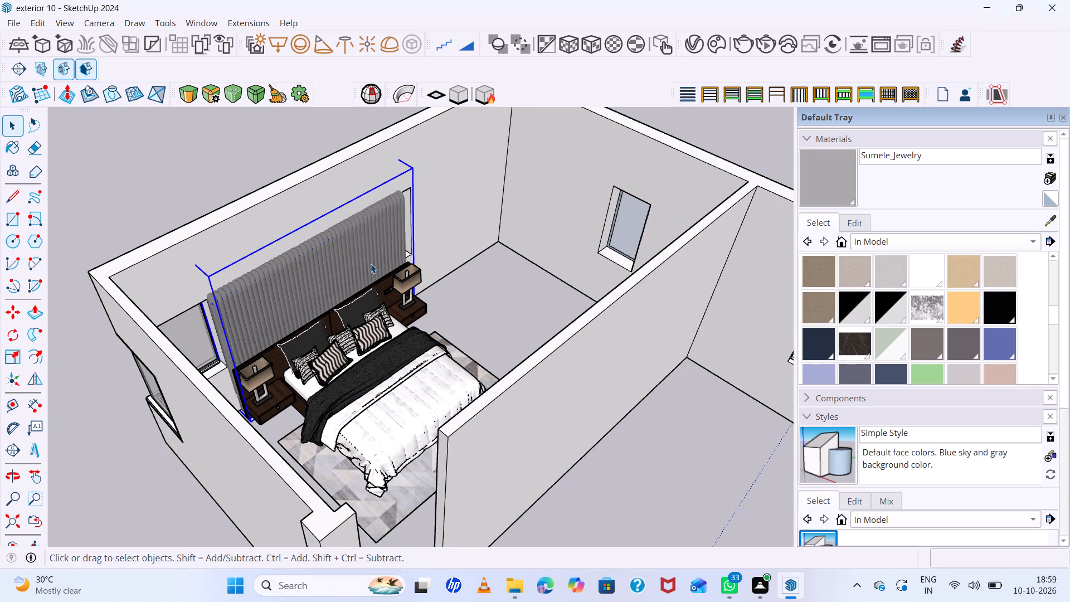
key(s)
middle_drag(403, 256, 294, 286)
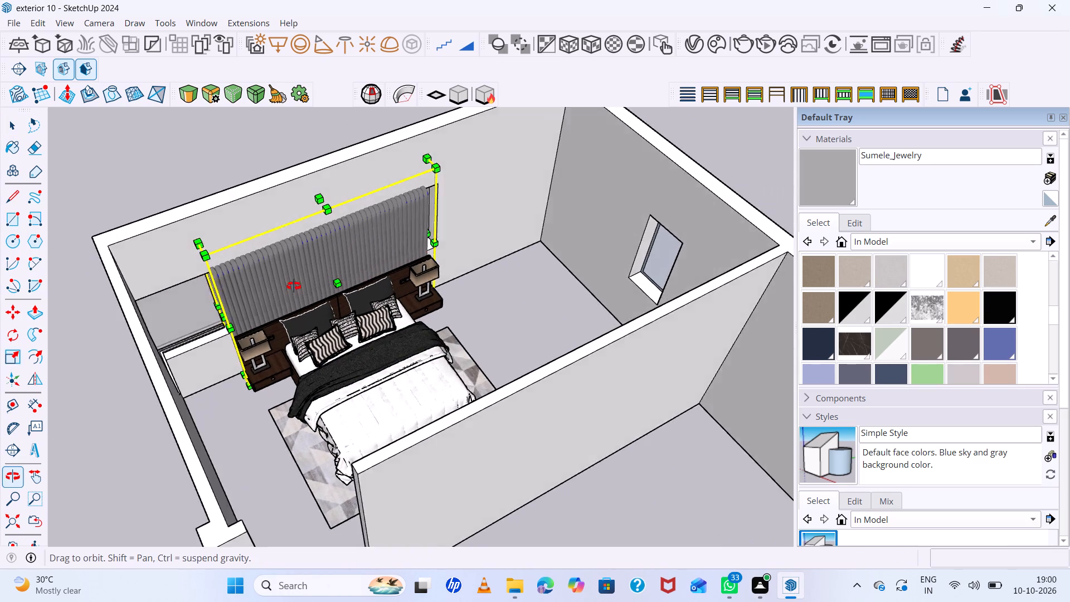
middle_drag(294, 286, 275, 282)
click(448, 237)
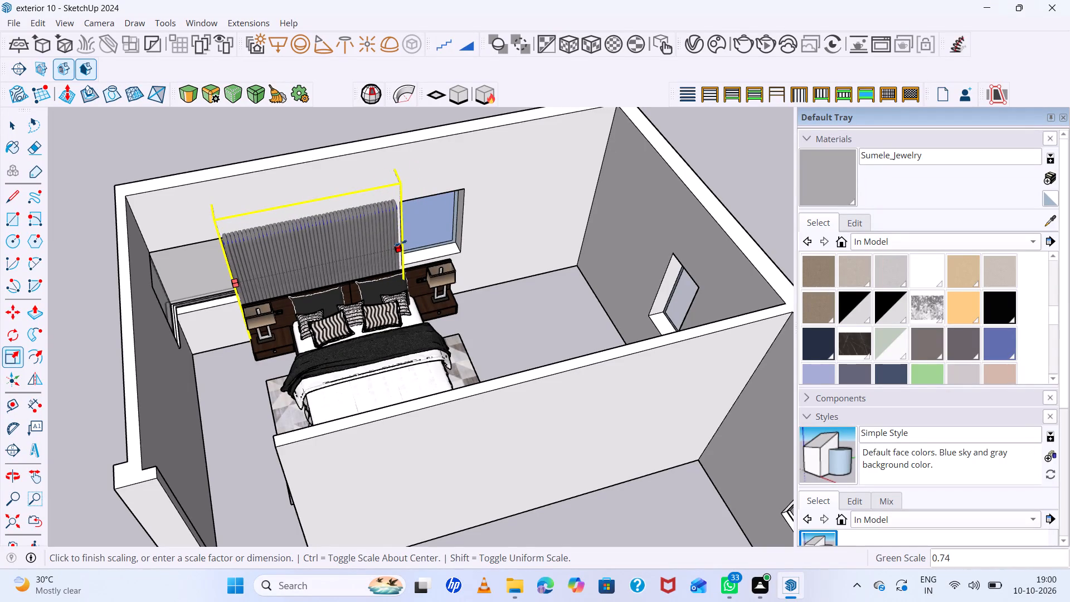
click(405, 243)
key(space)
Scale the bed set to about 0.80 along the green axis and about 0.91 along the red axis.
click(389, 358)
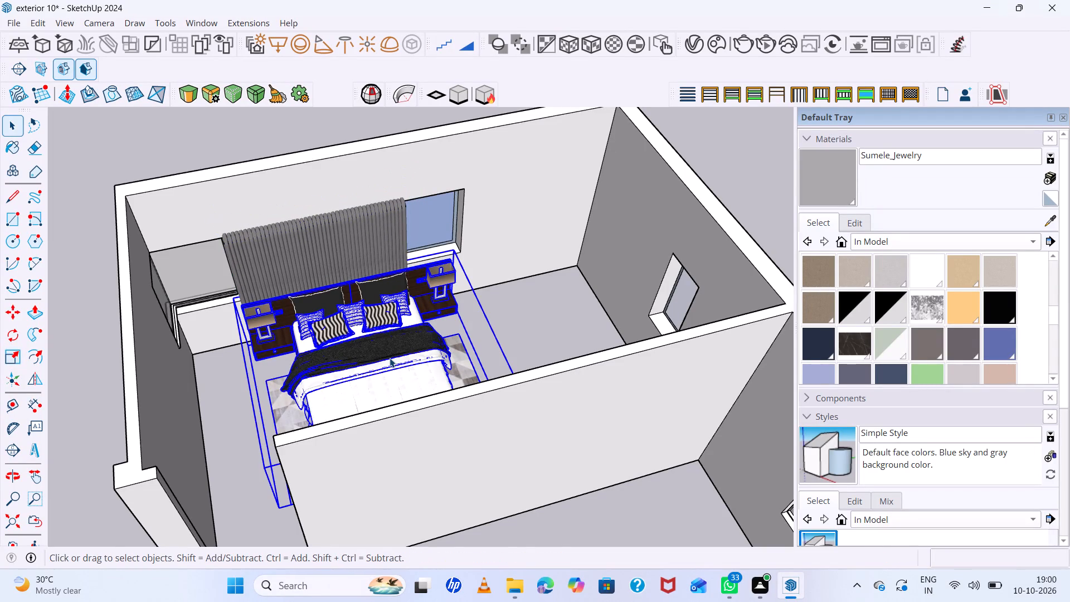
key(s)
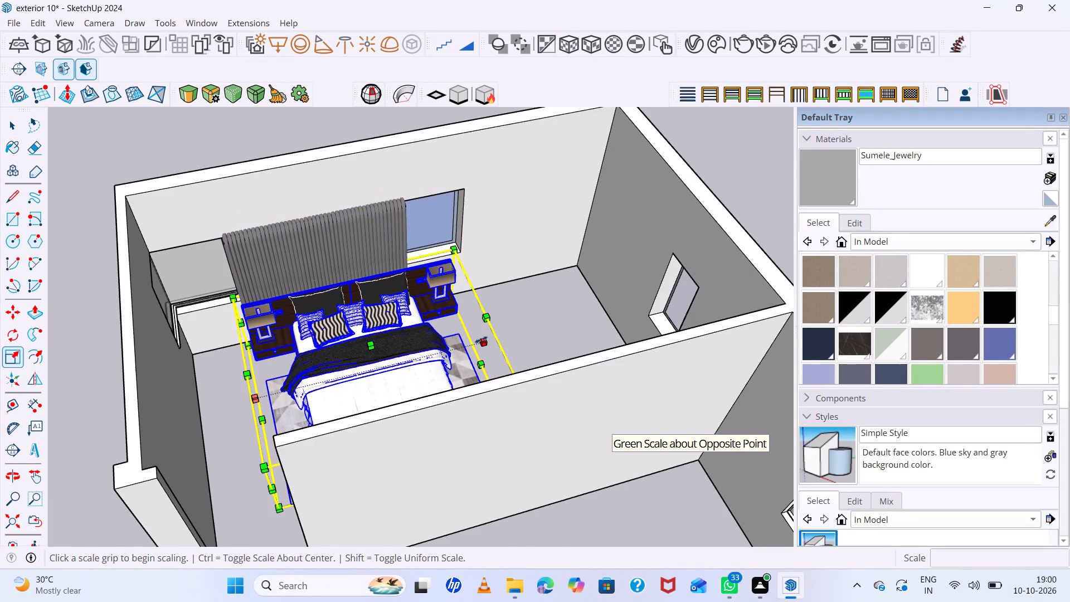
click(481, 339)
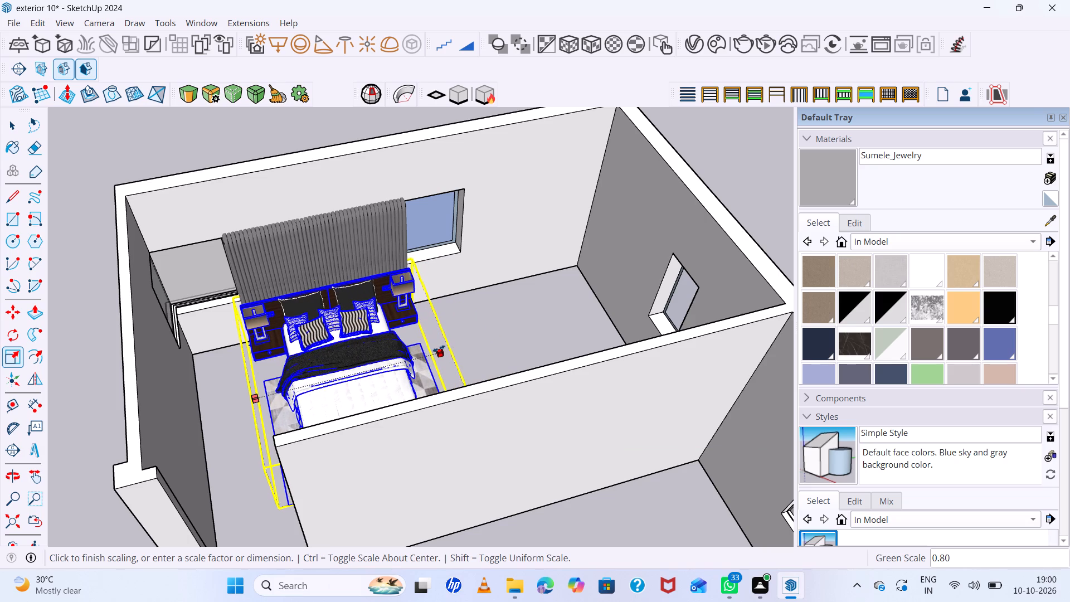
click(439, 348)
scroll(385, 302, down, 5)
middle_drag(385, 302, 571, 360)
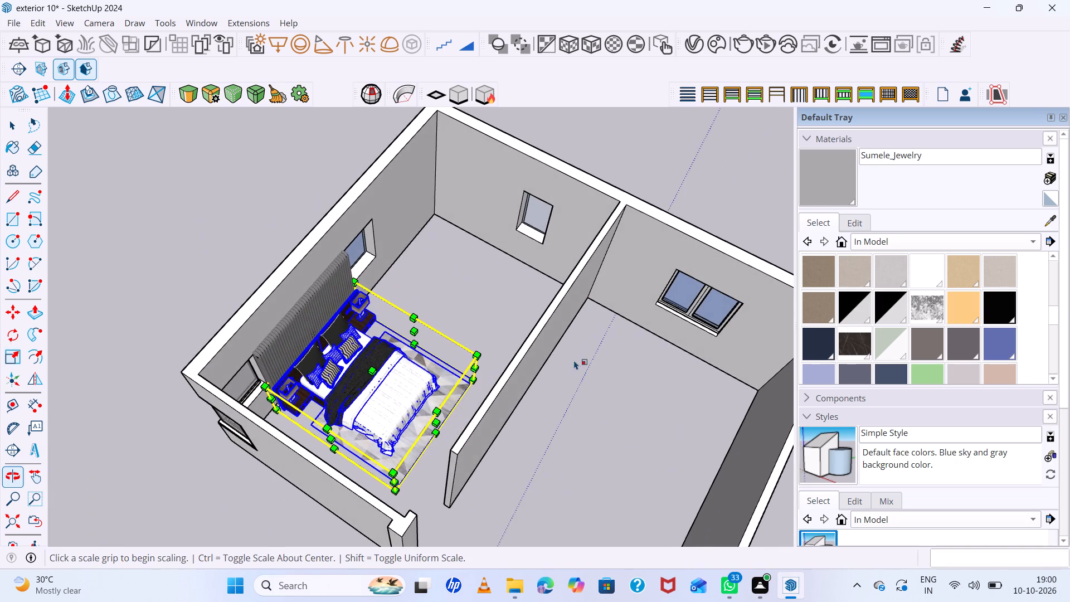
click(437, 420)
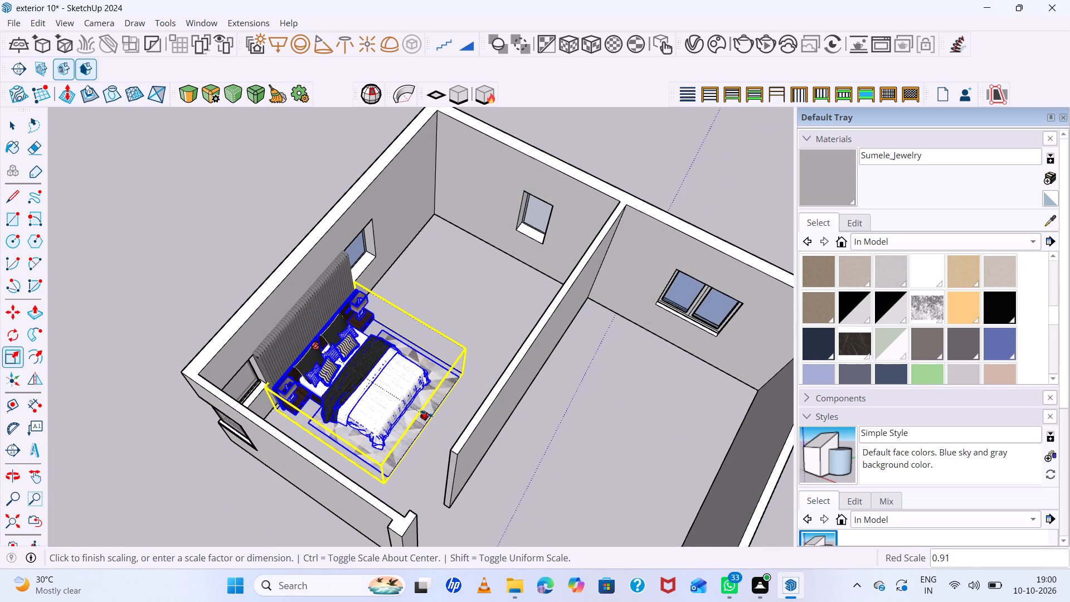
click(426, 413)
key(space)
click(234, 247)
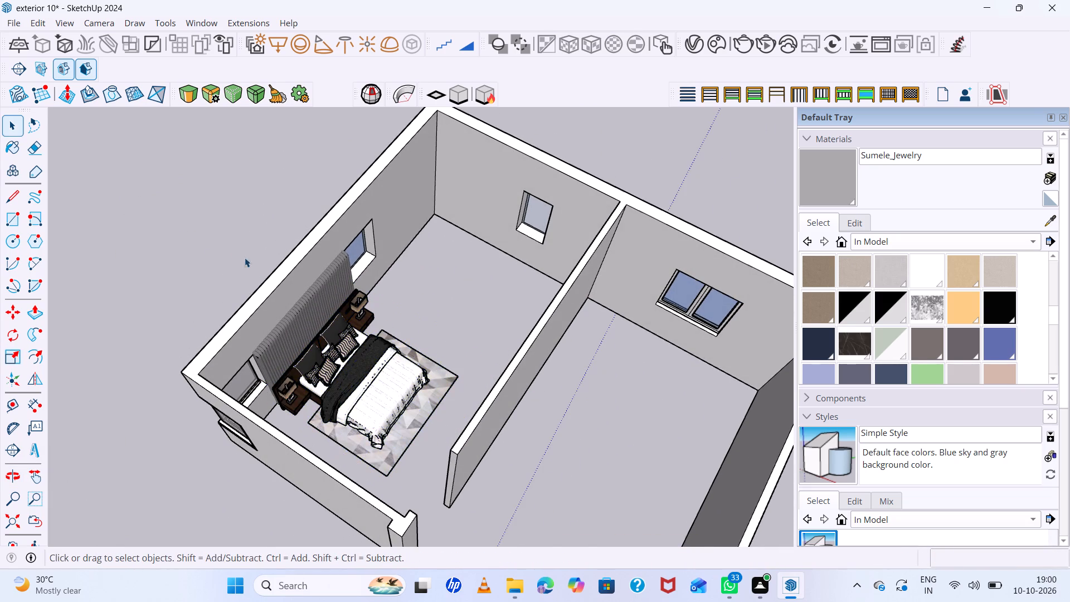
Examine the fit of the scaled bed set and slatted panel in the corner bedroom.
scroll(259, 279, down, 5)
scroll(331, 361, up, 15)
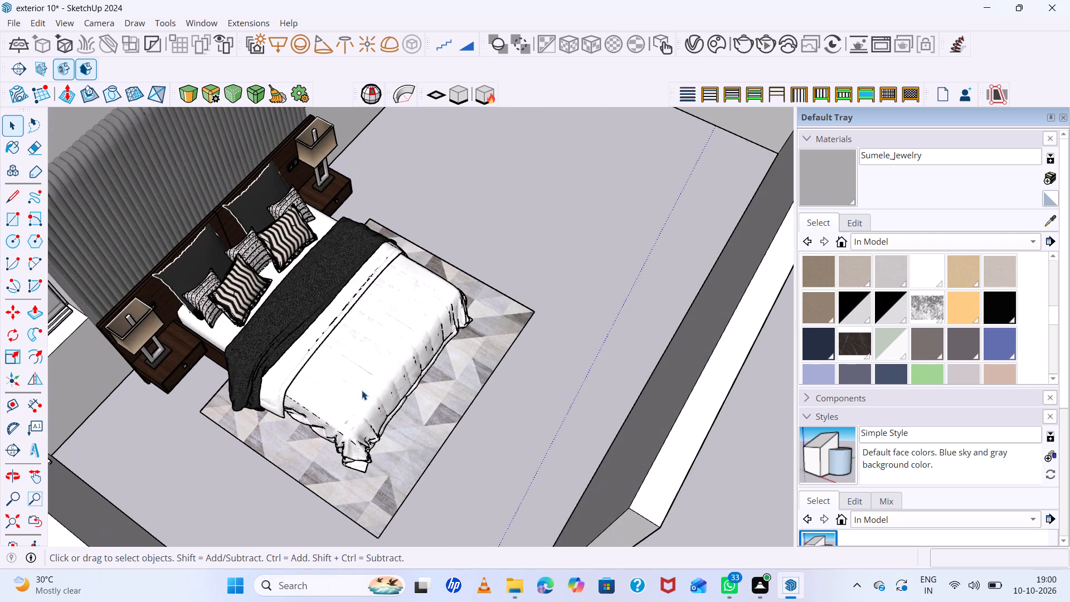
middle_drag(362, 390, 347, 325)
scroll(347, 324, down, 9)
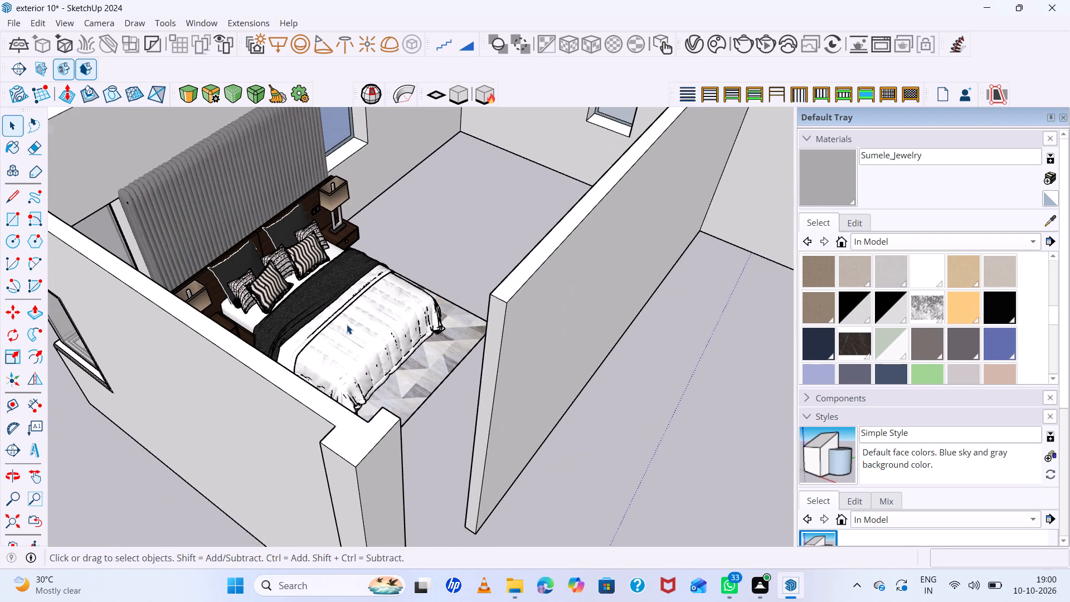
scroll(347, 324, down, 6)
scroll(347, 324, up, 5)
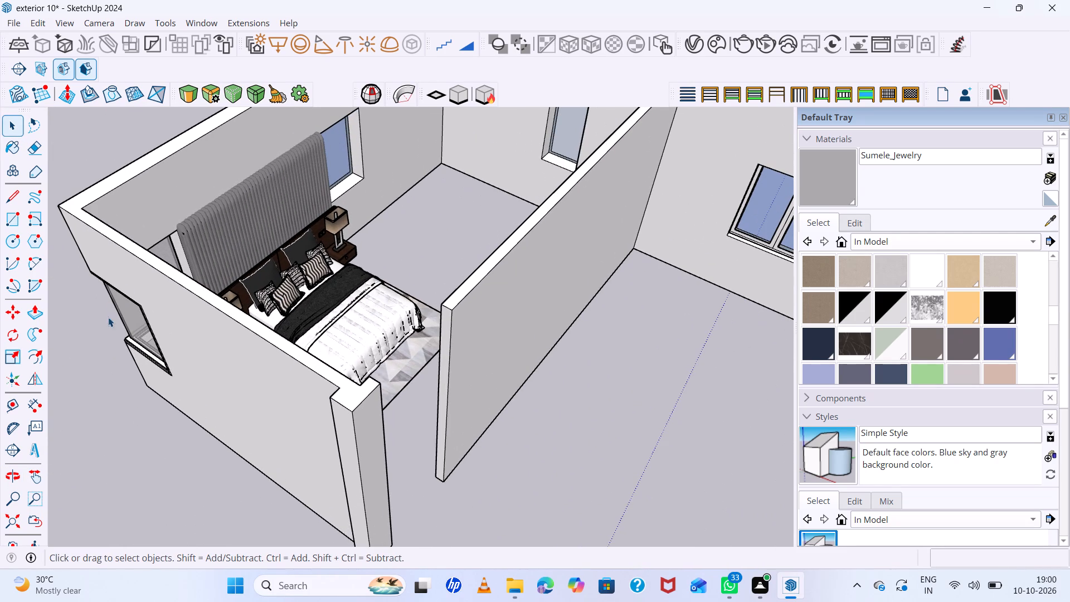
click(99, 347)
Examine the middle floor plan's bedroom and bathroom layout and compare it with the wall model.
scroll(105, 341, down, 19)
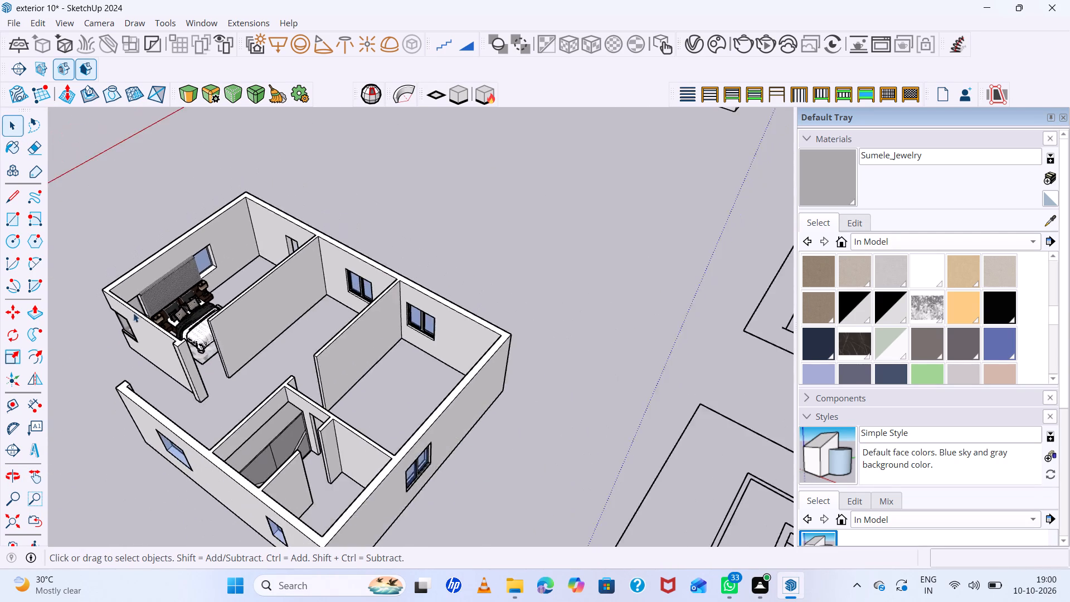
scroll(140, 306, up, 1)
scroll(140, 306, down, 19)
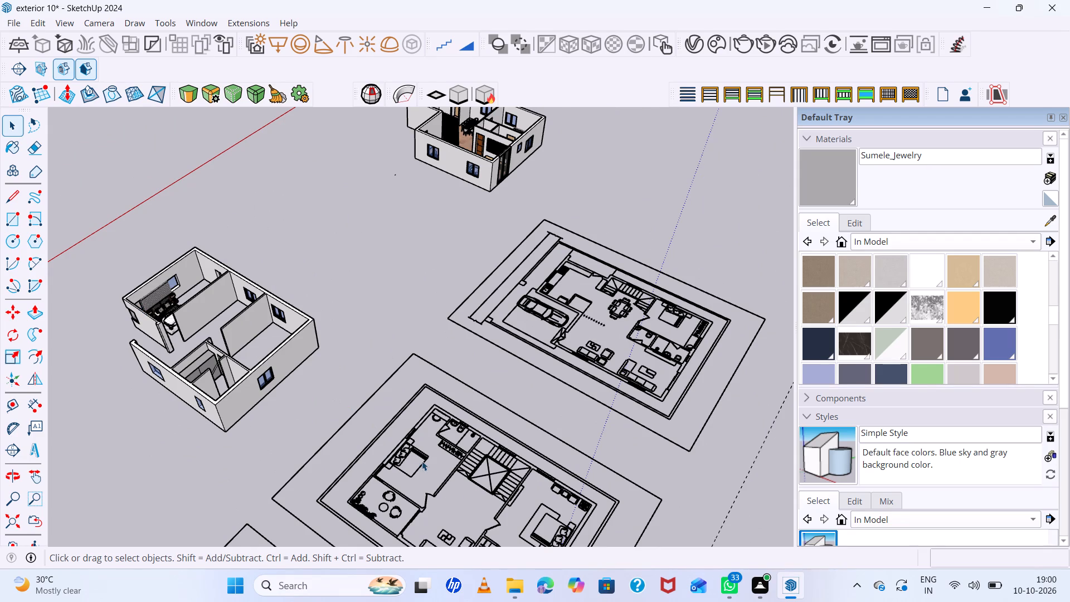
scroll(463, 450, up, 10)
scroll(463, 438, down, 1)
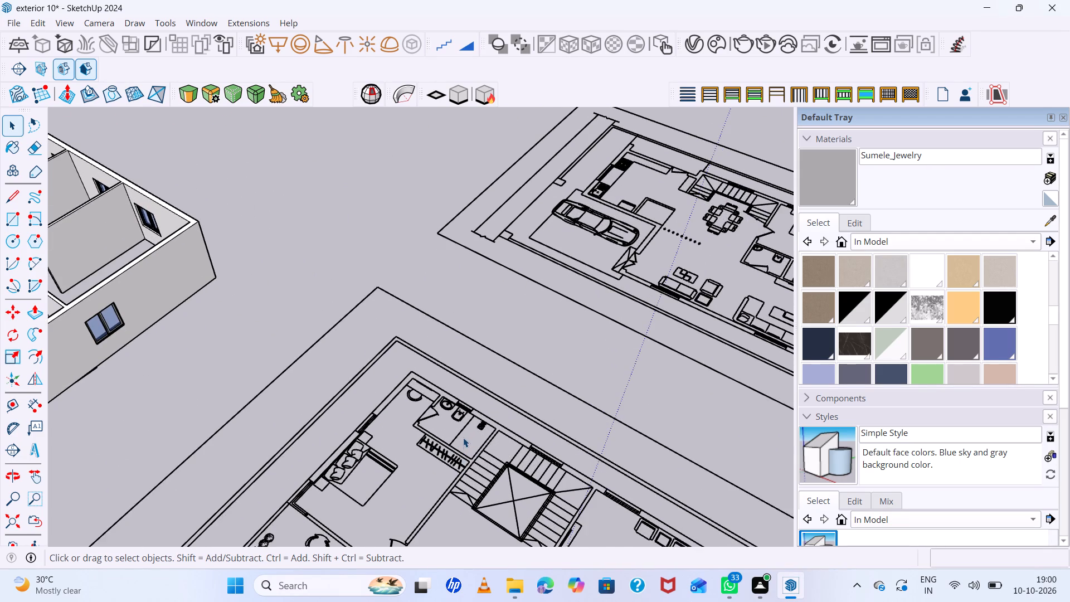
scroll(463, 438, down, 4)
scroll(463, 433, up, 15)
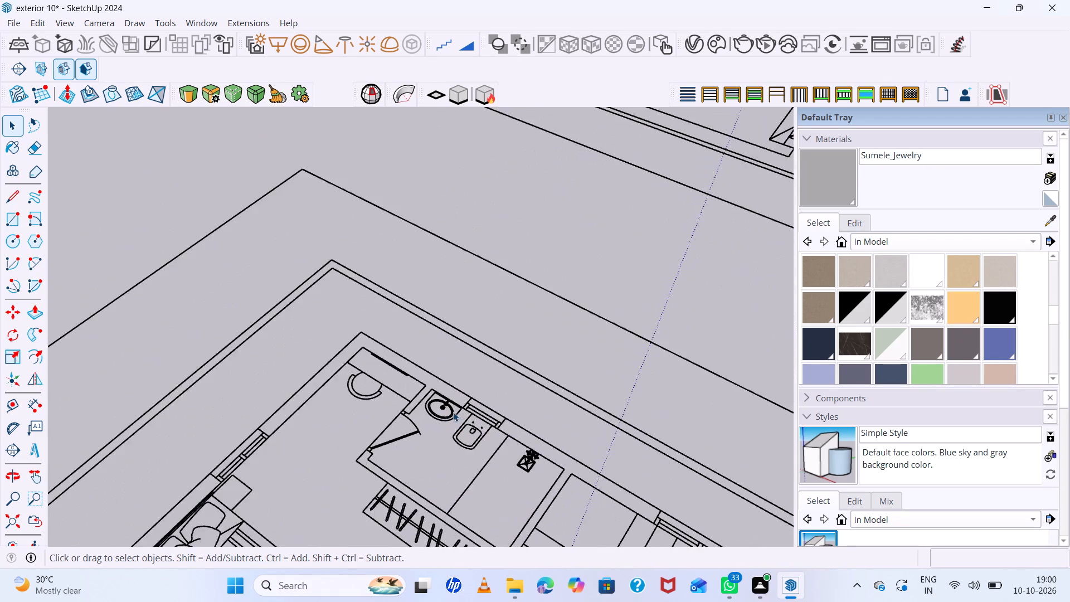
scroll(453, 412, down, 17)
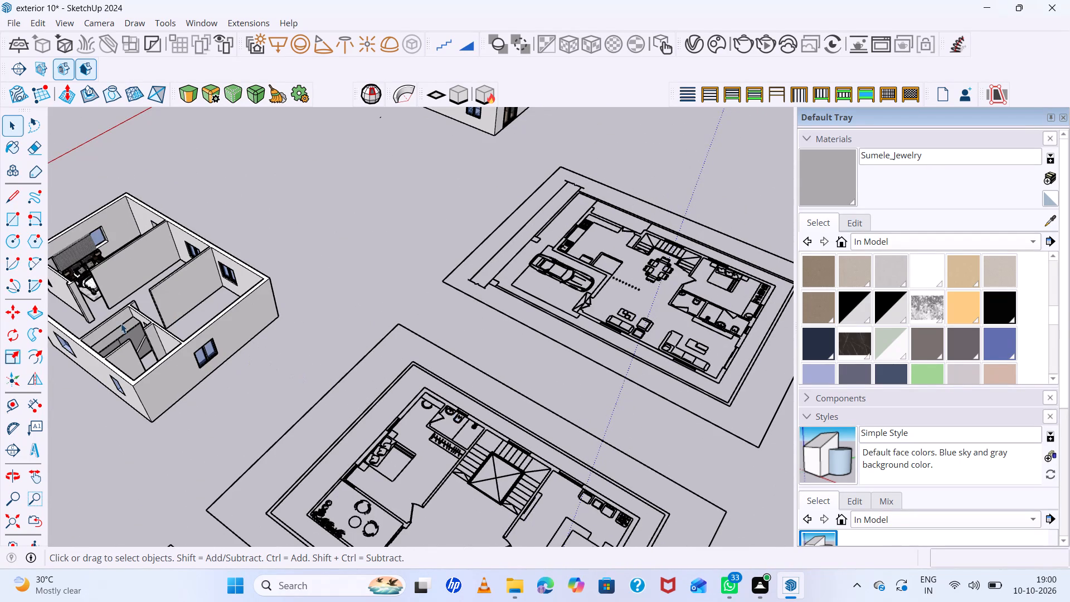
middle_drag(121, 323, 163, 378)
middle_click(163, 378)
middle_click(163, 378)
middle_click(163, 378)
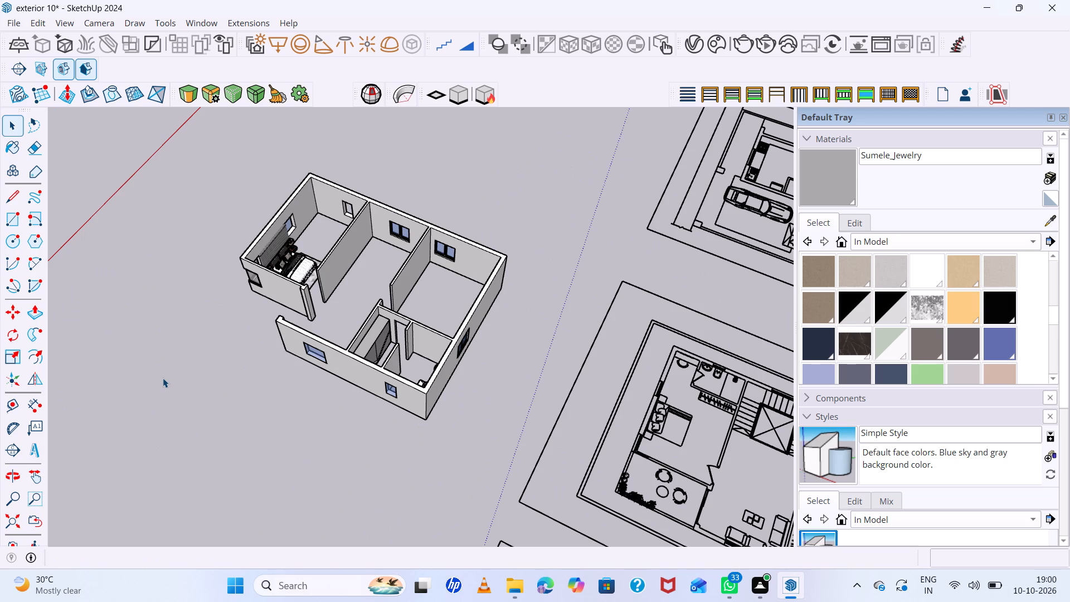
scroll(163, 378, up, 5)
scroll(270, 361, down, 4)
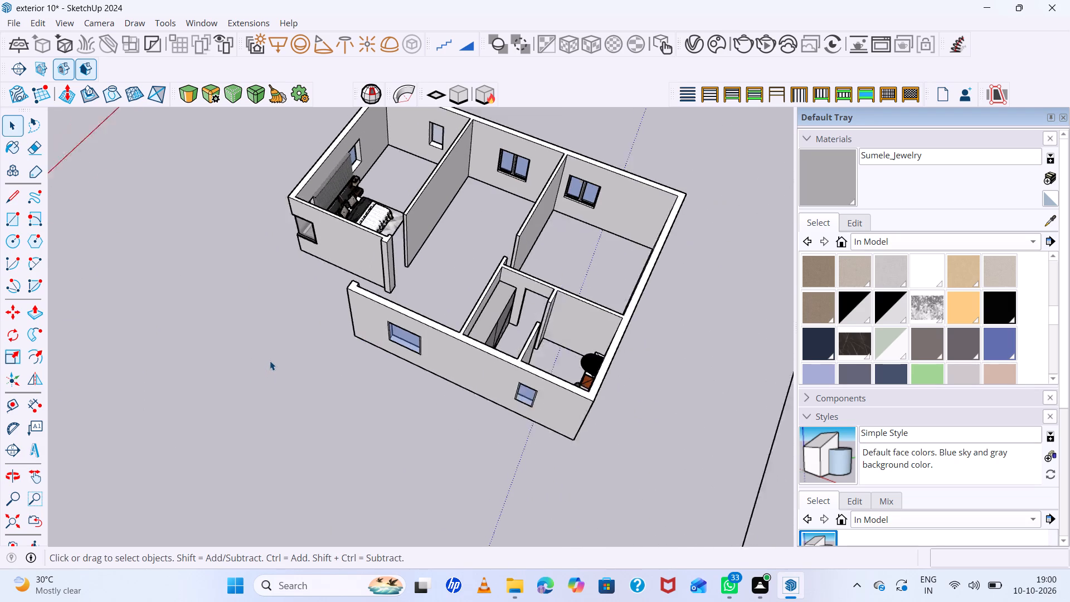
scroll(270, 361, down, 5)
scroll(614, 403, up, 4)
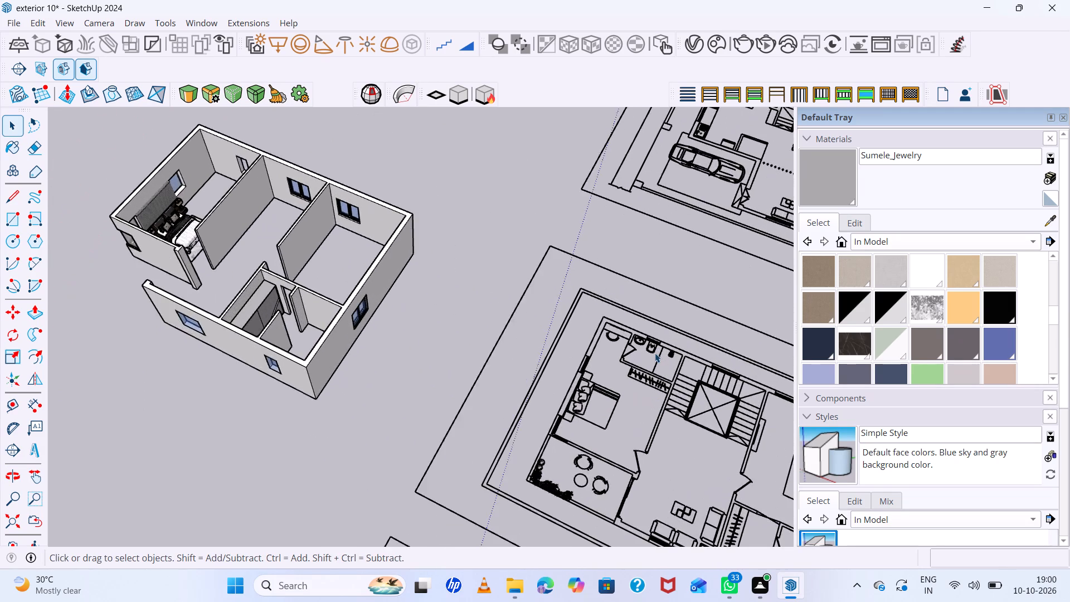
scroll(655, 353, up, 8)
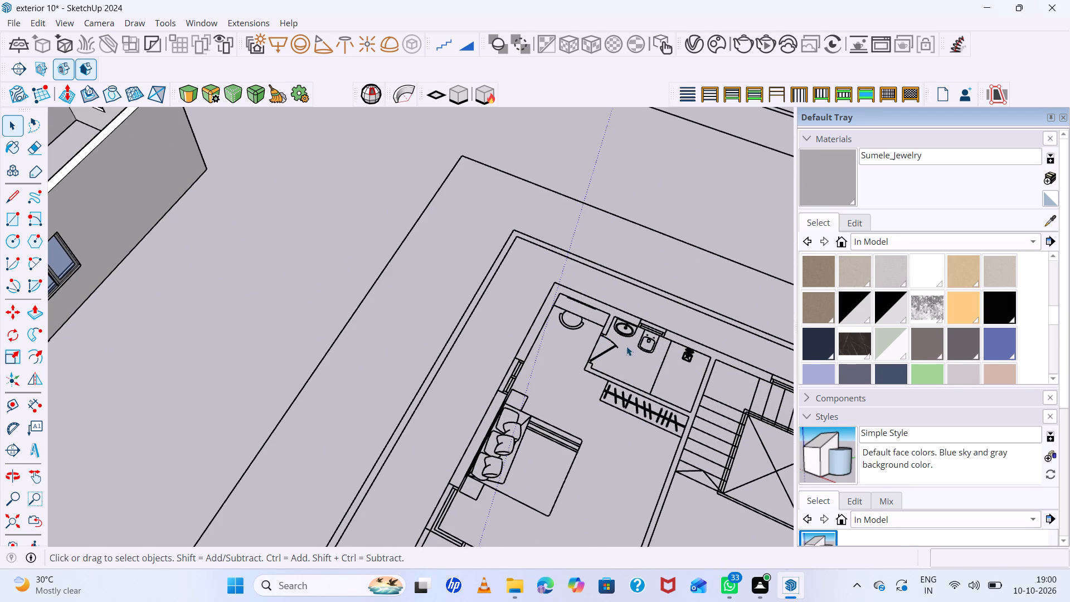
scroll(649, 384, down, 5)
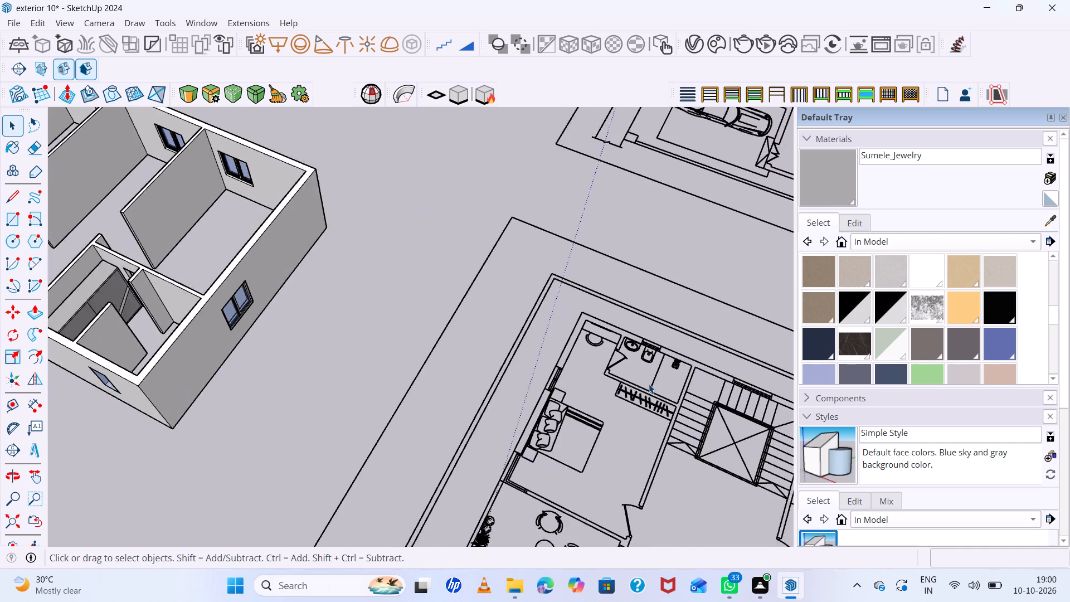
scroll(649, 384, down, 6)
scroll(598, 387, down, 4)
middle_drag(598, 387, 602, 386)
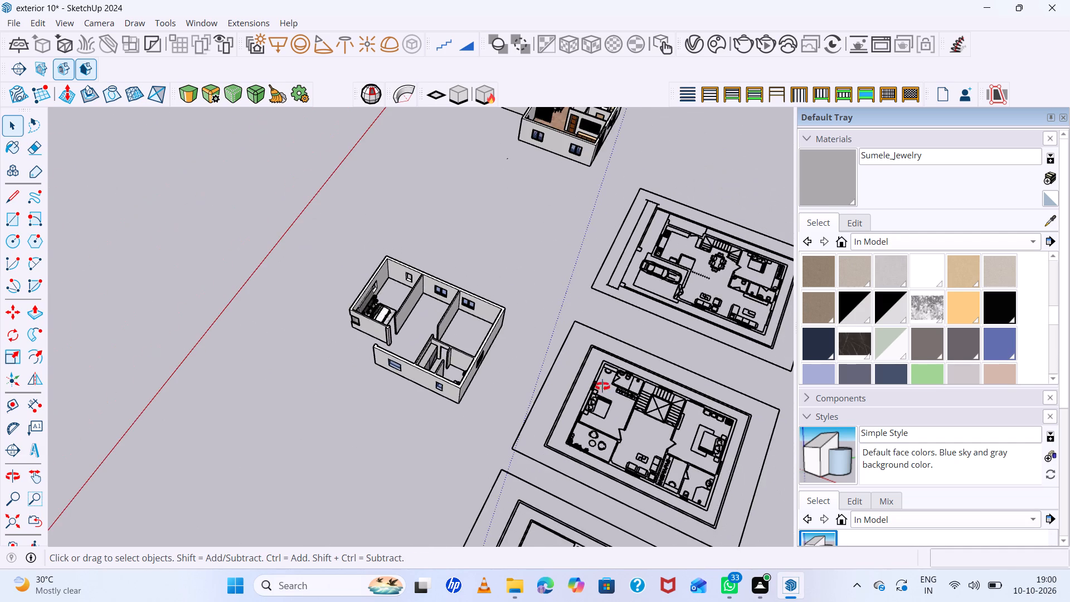
middle_drag(602, 386, 668, 386)
middle_click(668, 386)
middle_click(668, 386)
scroll(422, 324, up, 3)
scroll(309, 271, up, 3)
scroll(464, 312, down, 2)
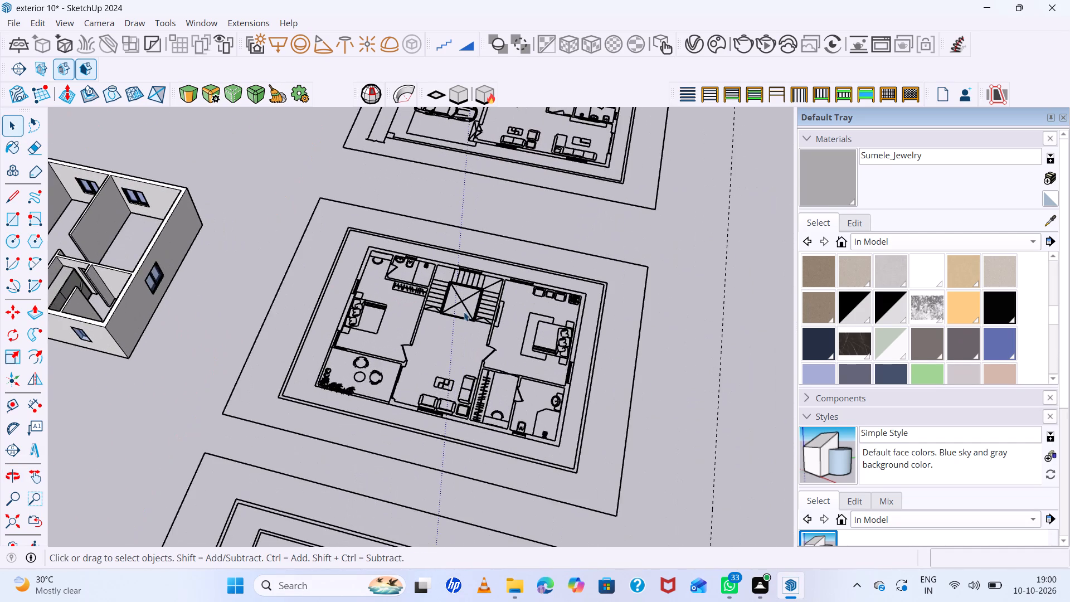
scroll(464, 312, down, 9)
scroll(157, 232, up, 12)
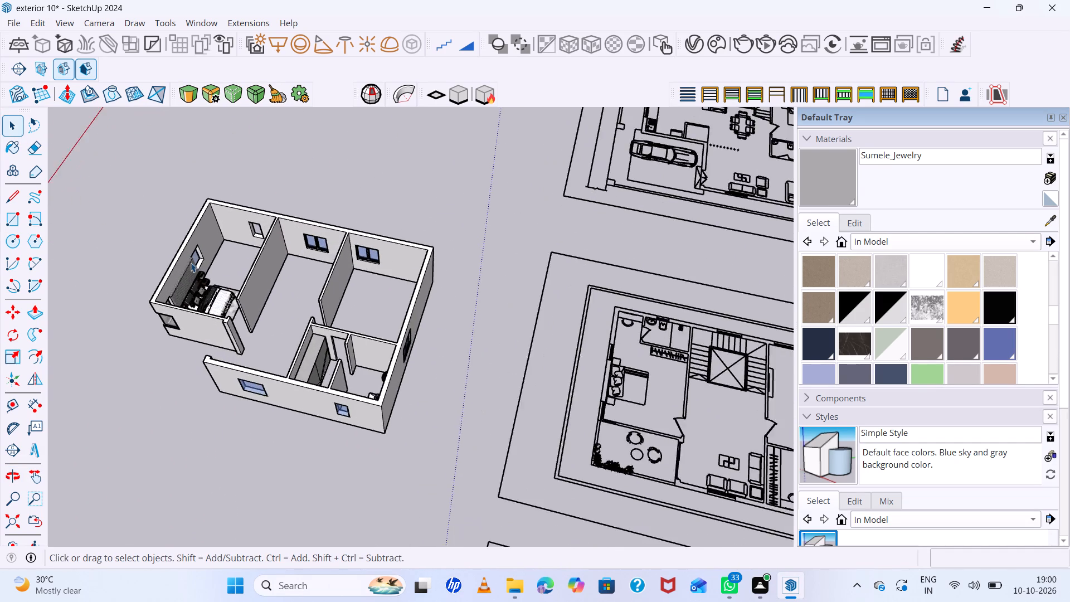
Examine the wall model's furnished corner bedroom and its neighbouring rooms from above.
middle_drag(213, 294, 279, 294)
scroll(220, 357, up, 13)
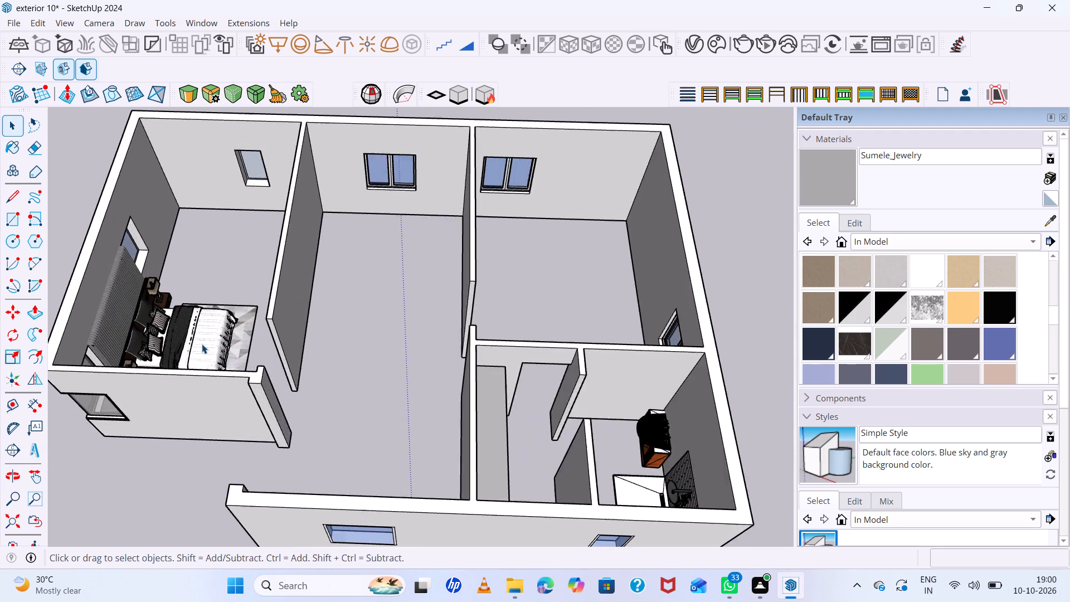
scroll(202, 344, up, 8)
scroll(202, 343, down, 12)
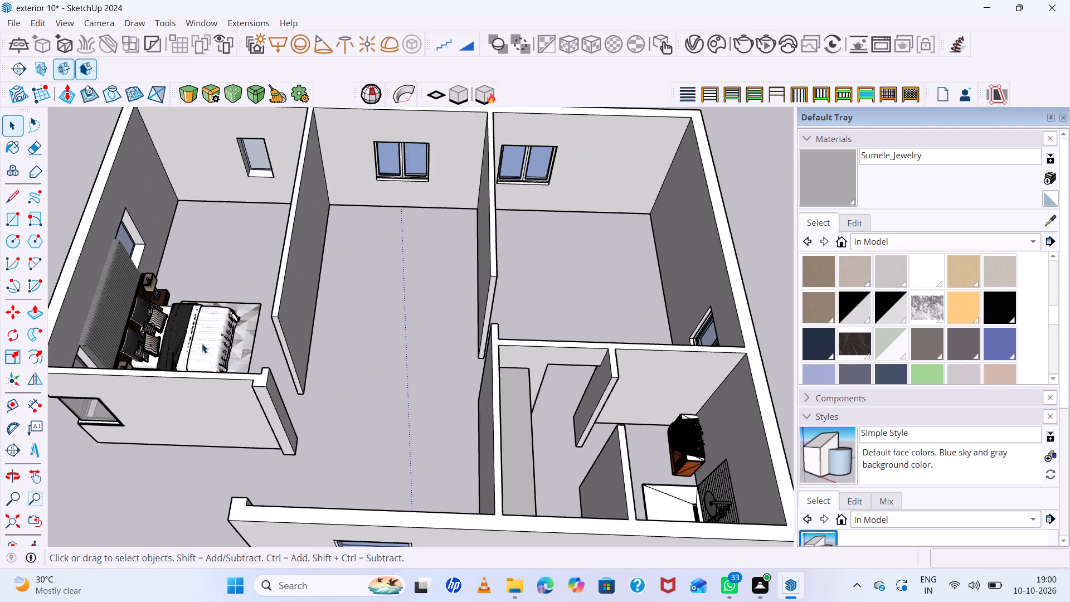
scroll(181, 326, up, 7)
middle_drag(180, 326, 176, 366)
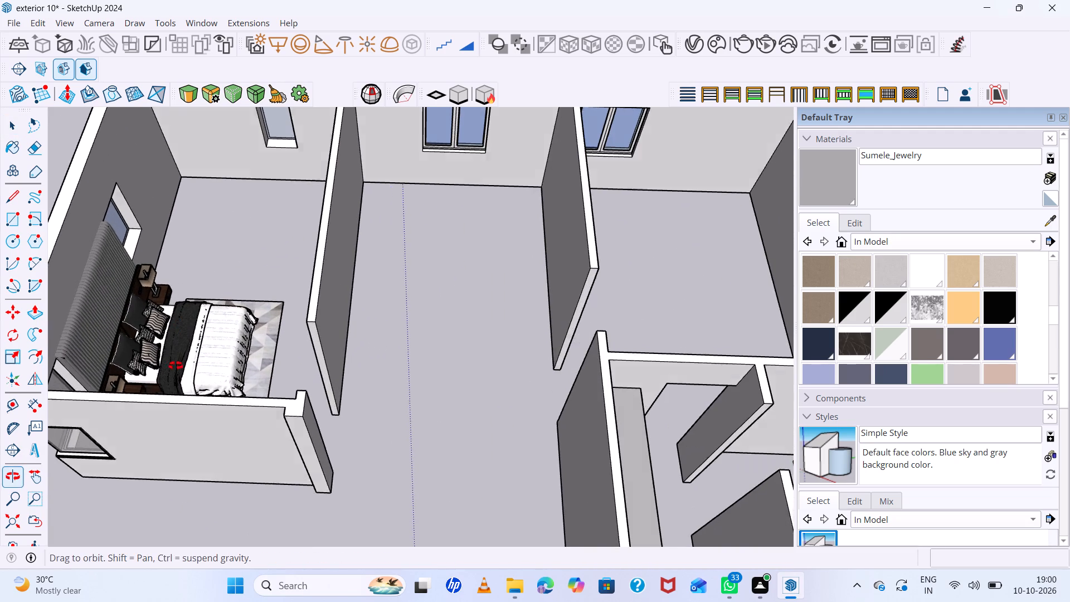
middle_drag(176, 366, 174, 369)
scroll(174, 369, down, 18)
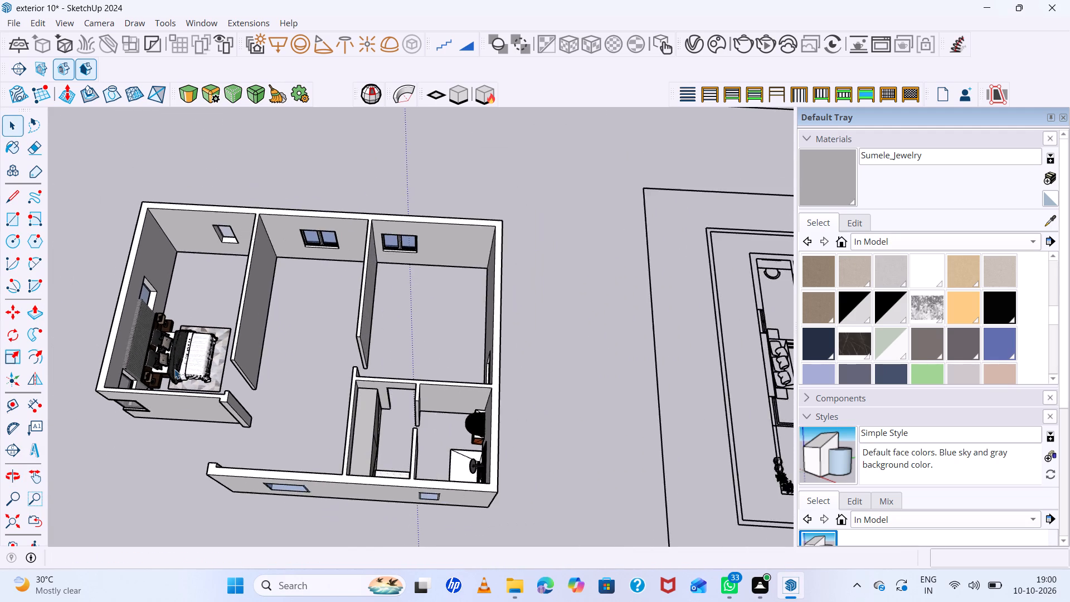
Examine the middle floor plan's bedroom and bathroom corner and compare it with the wall model.
scroll(174, 369, down, 4)
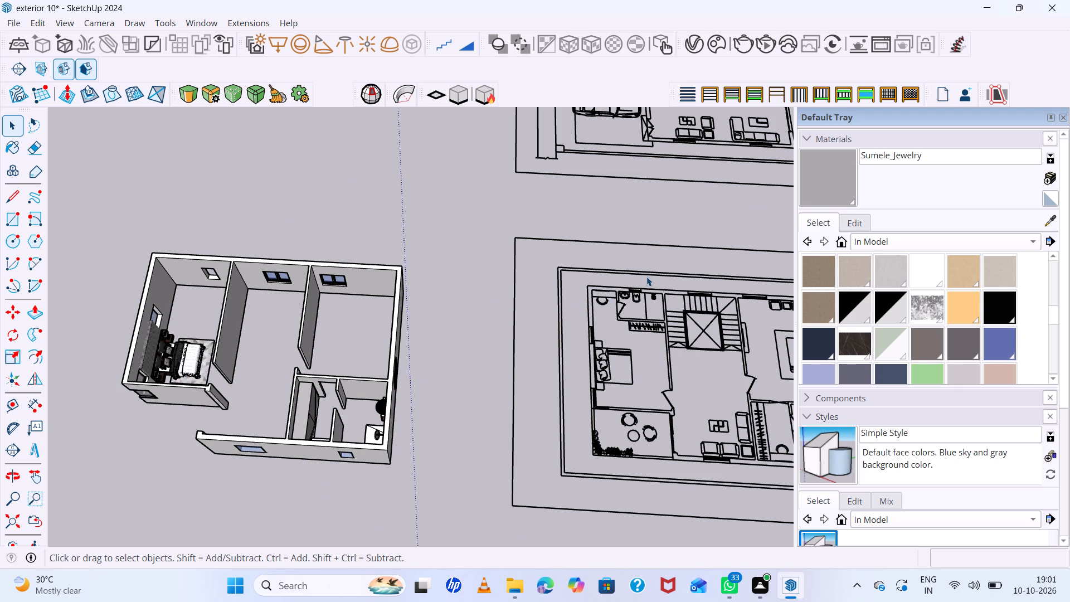
scroll(656, 276, up, 15)
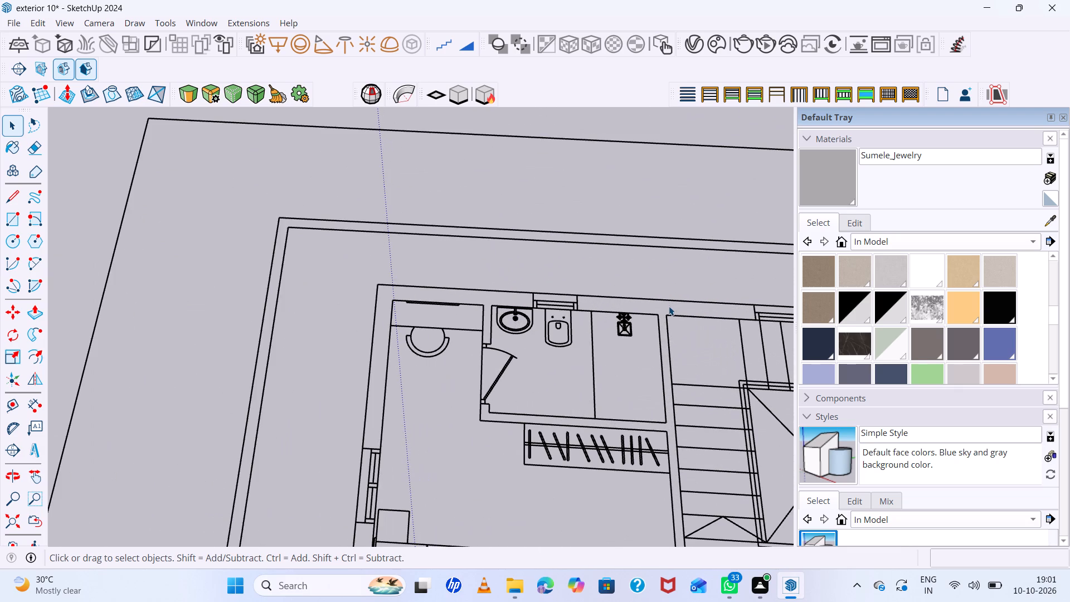
scroll(407, 307, down, 16)
scroll(136, 391, up, 15)
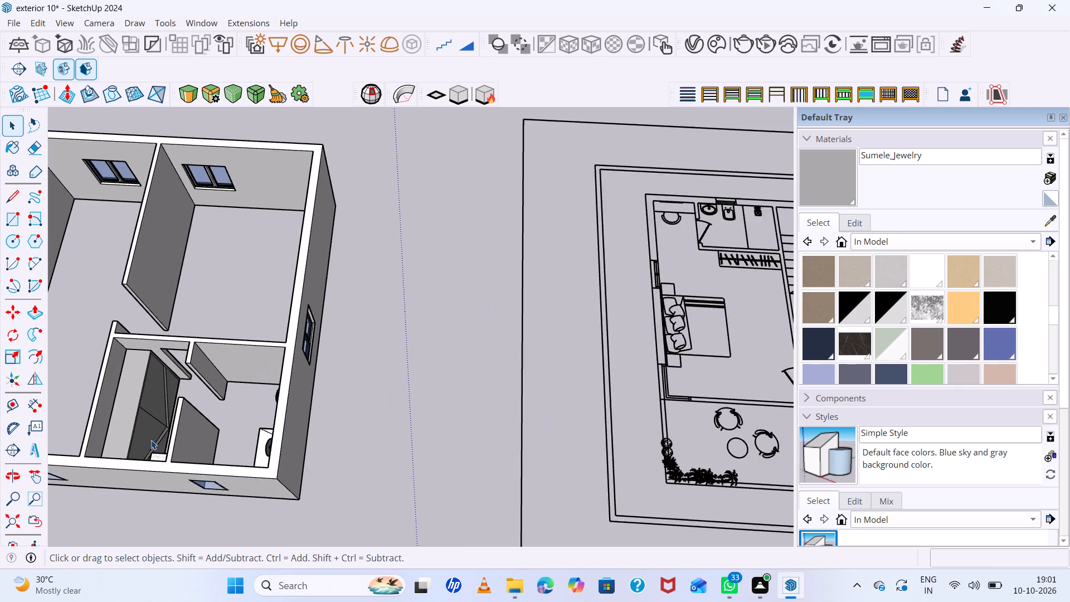
Move the marble-topped dressing table in the small wardrobe room about 1' 7" closer to the exterior wall.
scroll(151, 440, up, 16)
scroll(153, 440, down, 5)
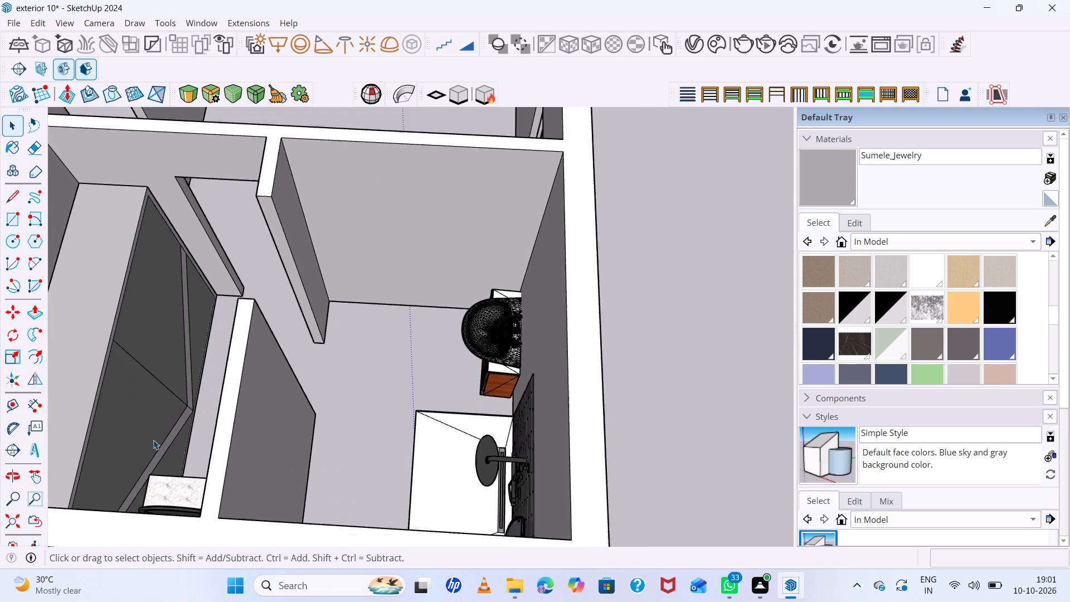
scroll(153, 440, up, 1)
middle_drag(153, 440, 162, 484)
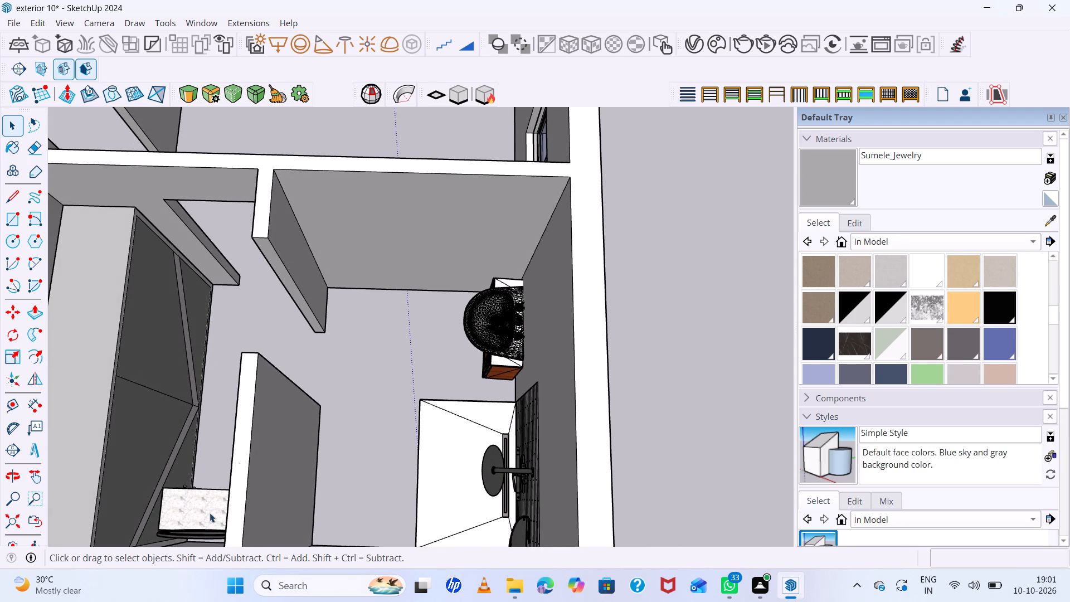
scroll(259, 401, down, 10)
scroll(193, 505, up, 11)
middle_drag(225, 502, 250, 581)
scroll(276, 515, up, 4)
scroll(283, 483, down, 12)
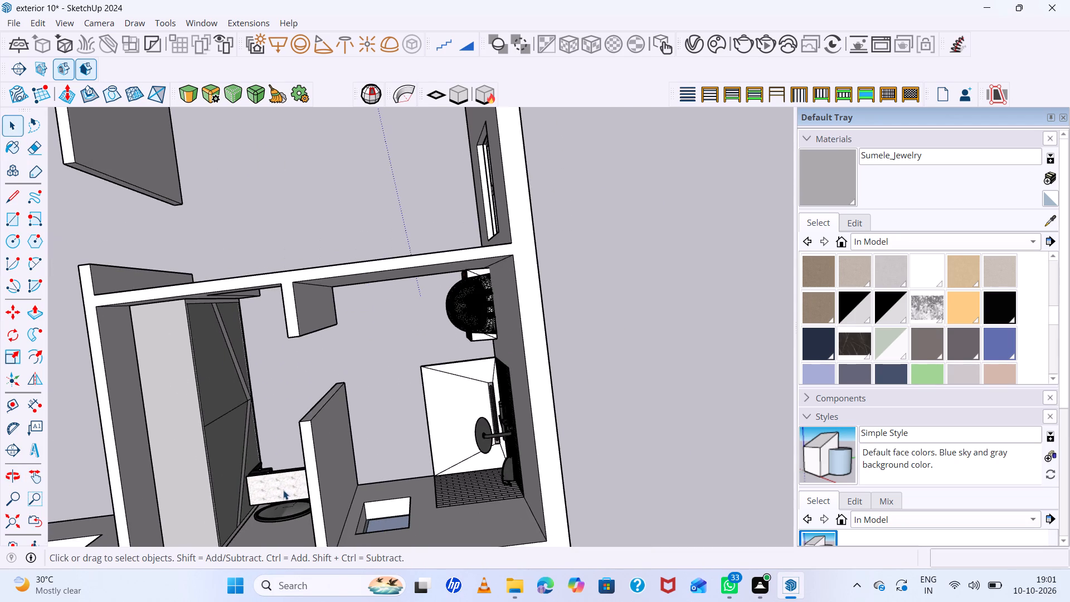
middle_drag(283, 492, 289, 438)
scroll(289, 438, up, 1)
scroll(289, 436, down, 12)
scroll(289, 459, up, 3)
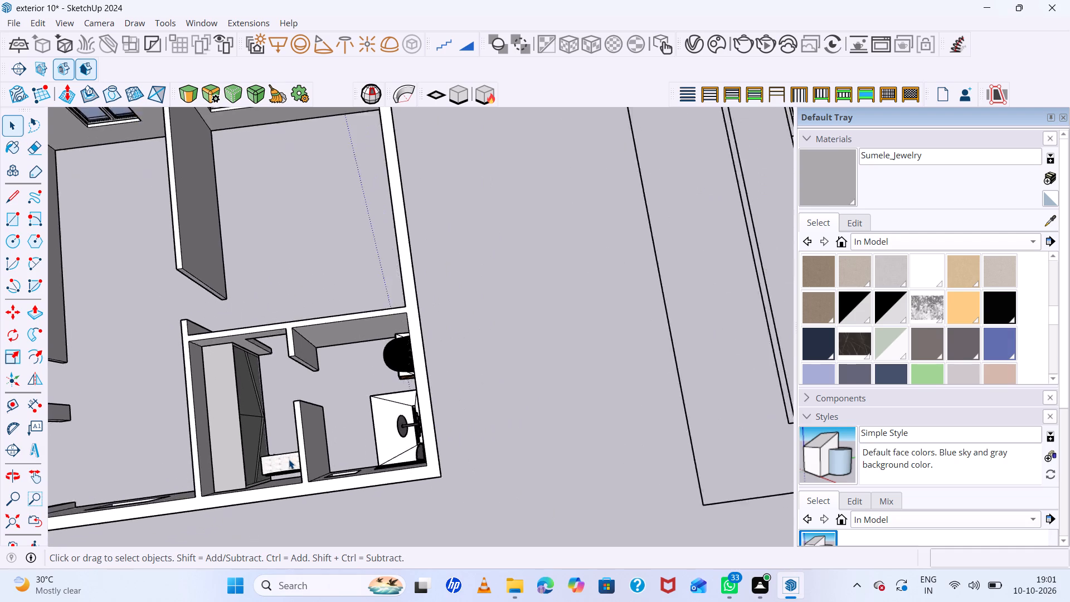
scroll(289, 459, up, 9)
click(289, 462)
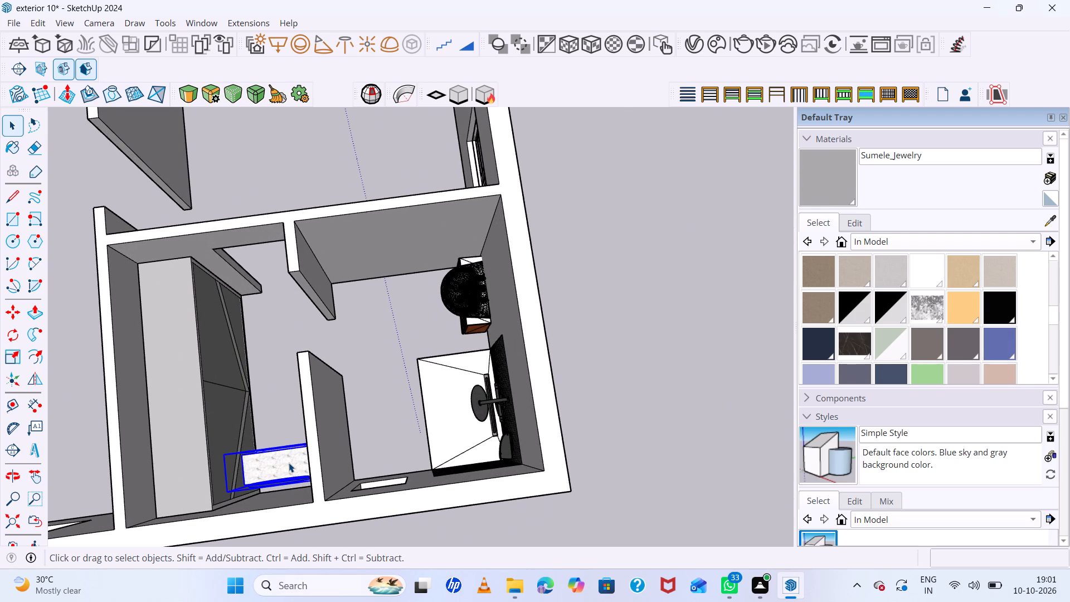
key(m)
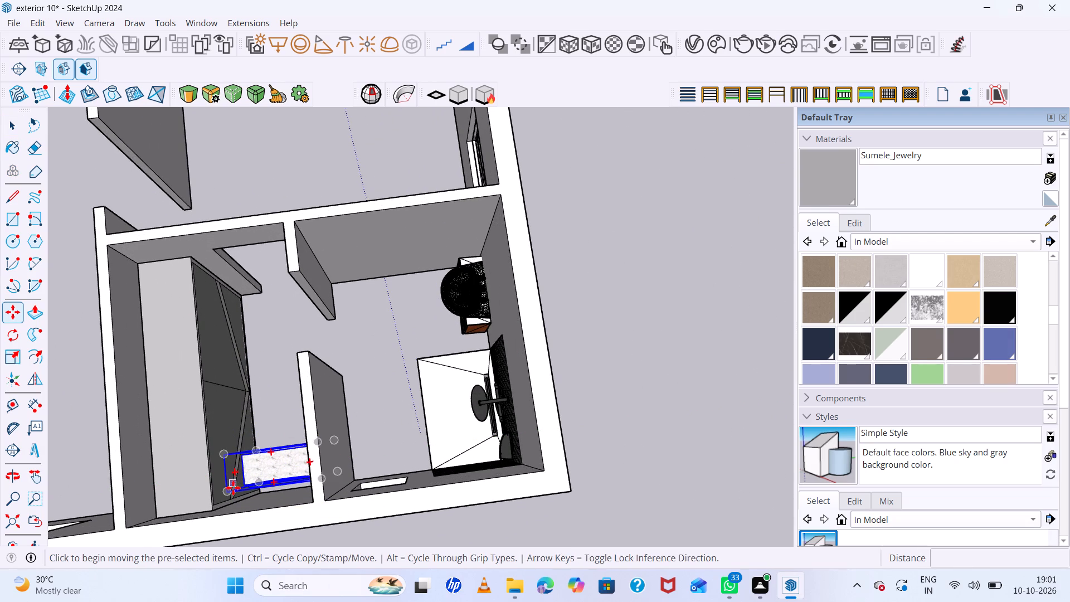
click(233, 488)
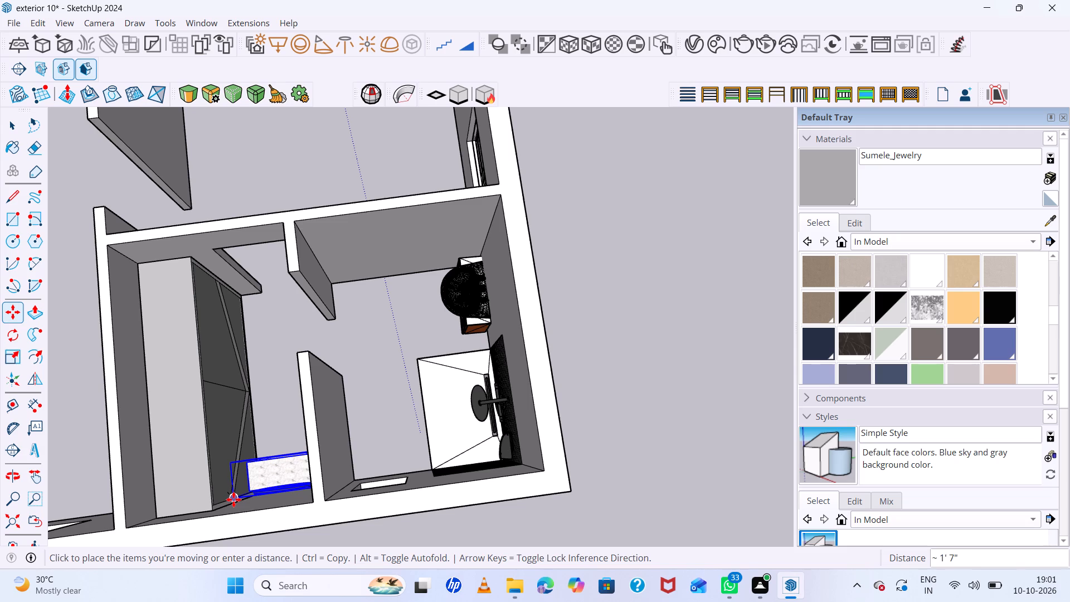
click(234, 500)
Copy the dressing table from the wardrobe room to the empty corner of the bedroom, near the small window.
scroll(241, 492, down, 5)
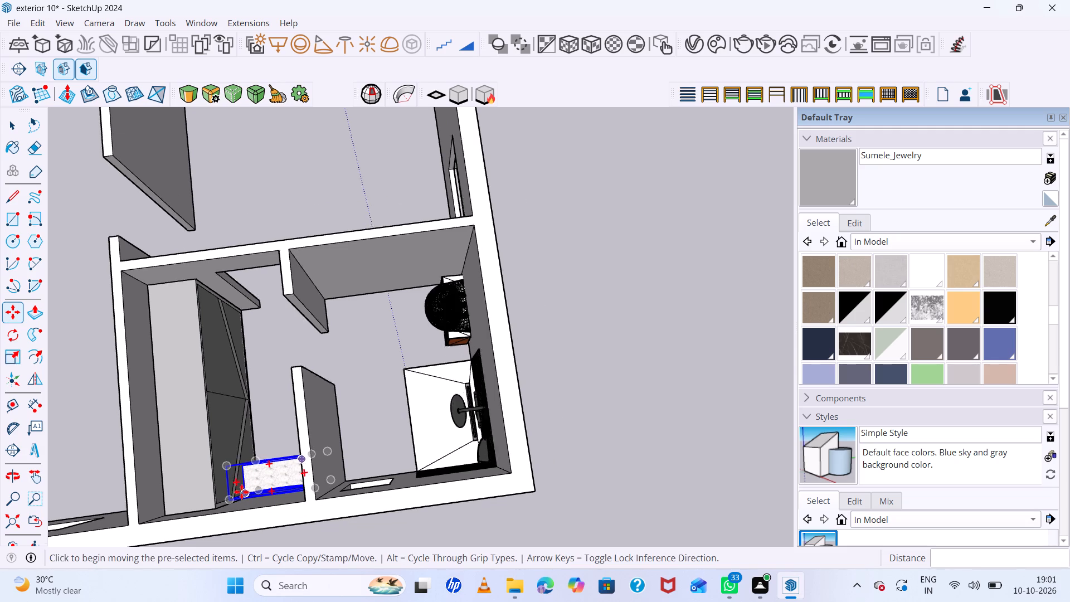
scroll(241, 492, down, 2)
scroll(259, 472, up, 4)
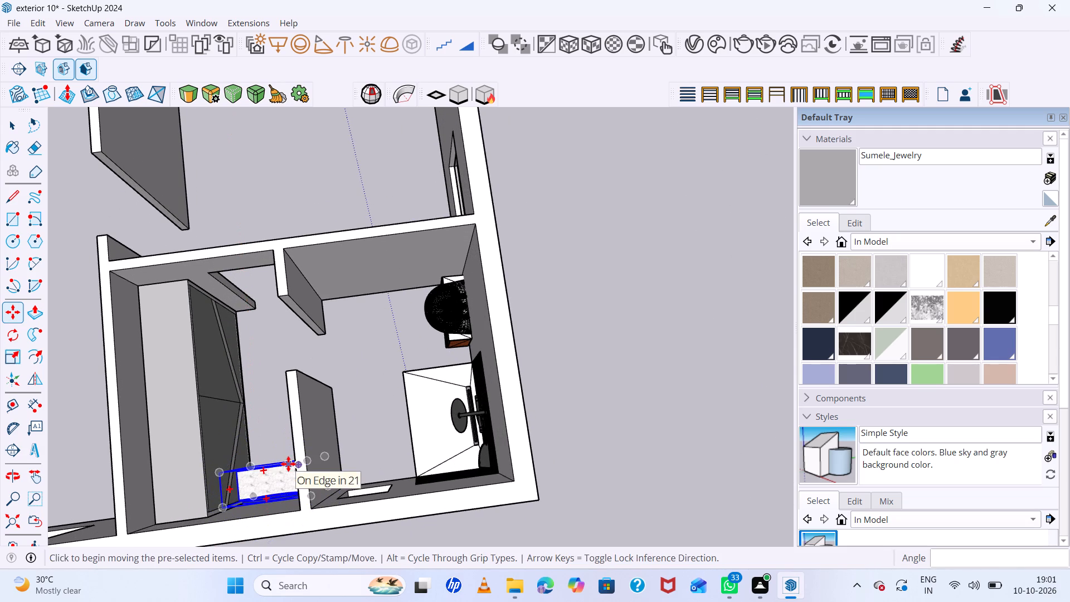
click(288, 464)
scroll(262, 346, down, 6)
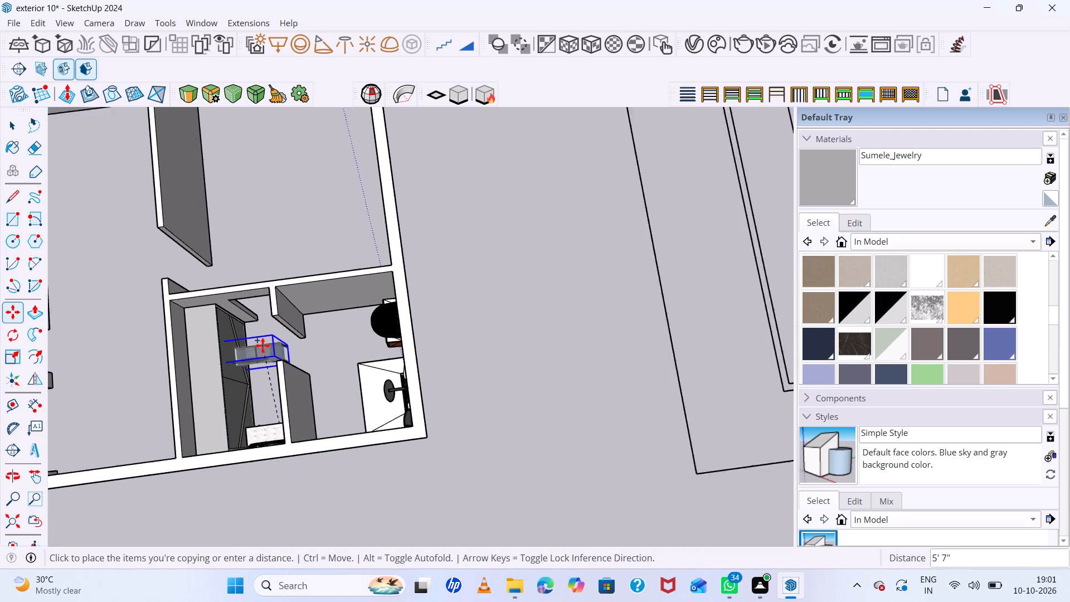
scroll(262, 346, down, 11)
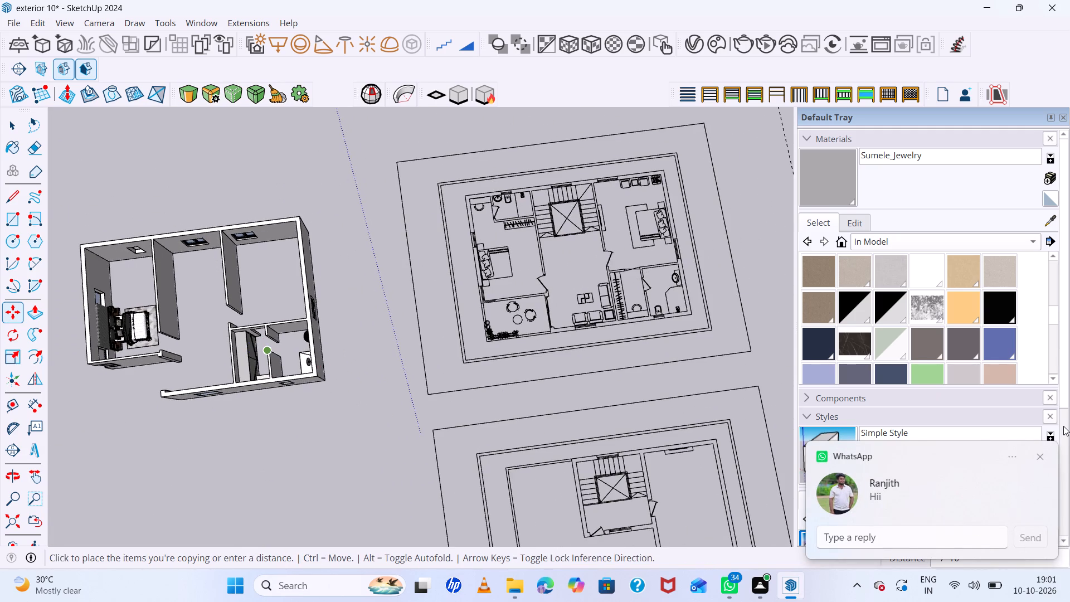
click(1038, 457)
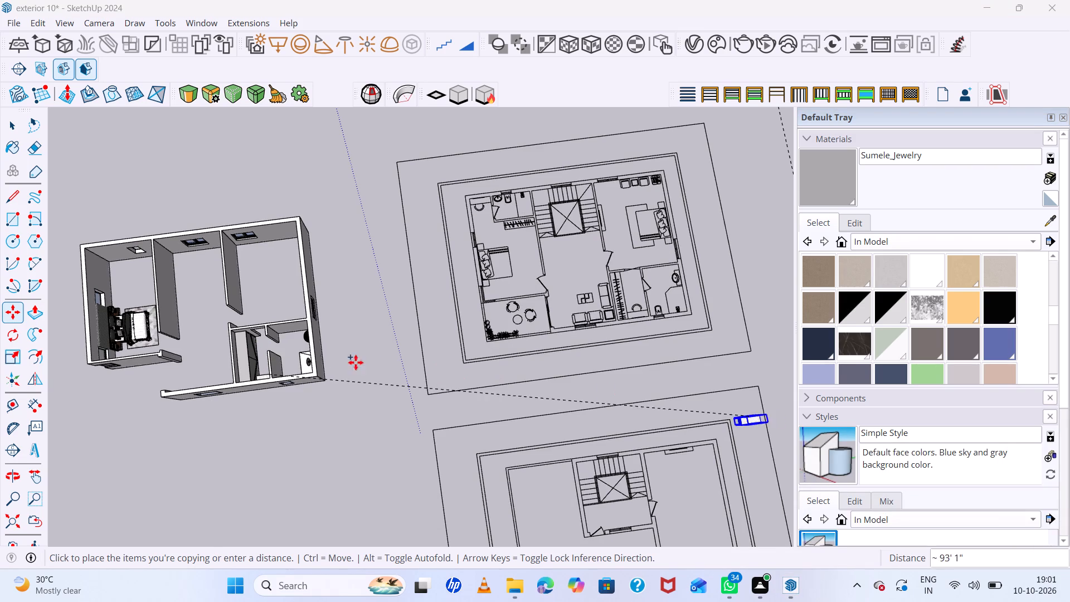
scroll(113, 275, up, 8)
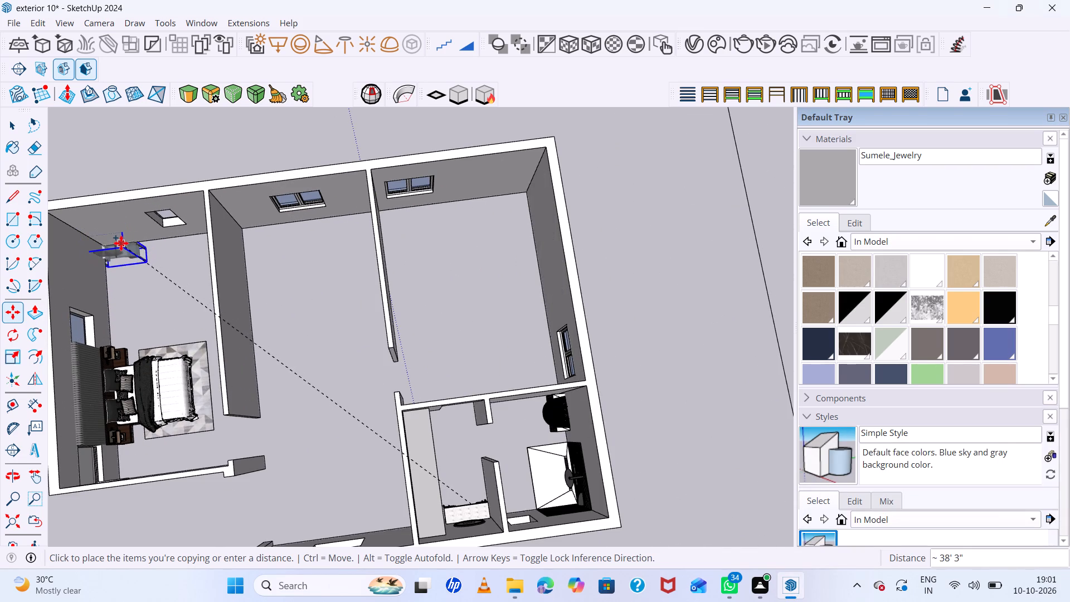
click(127, 253)
Flip the copied dressing table front to back, offsetting the mirror plane about 8", so its drawers face into the bedroom.
scroll(127, 253, up, 6)
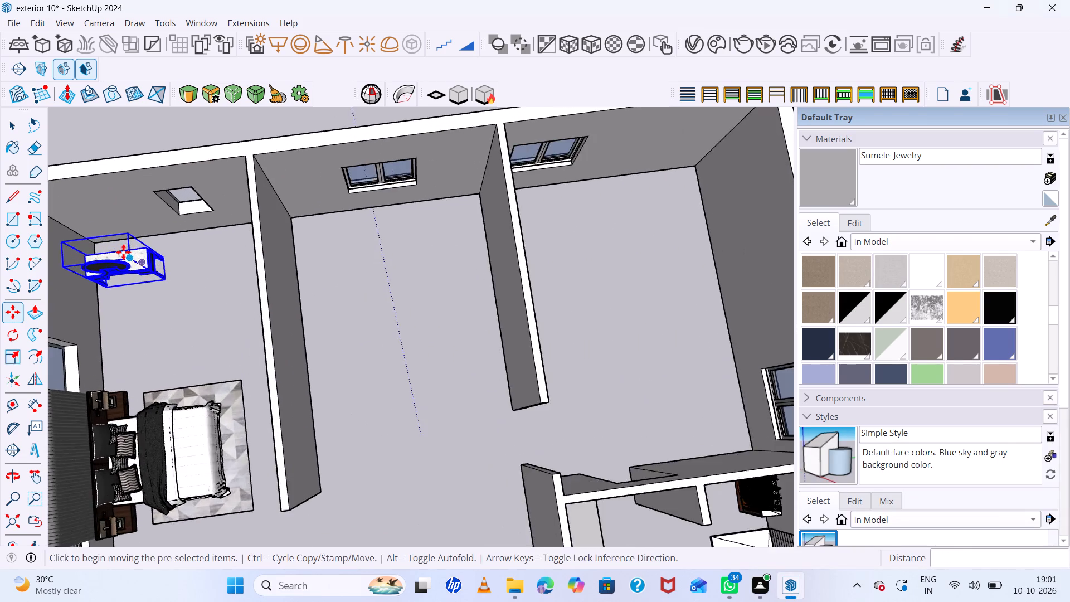
scroll(122, 251, up, 14)
scroll(174, 277, down, 4)
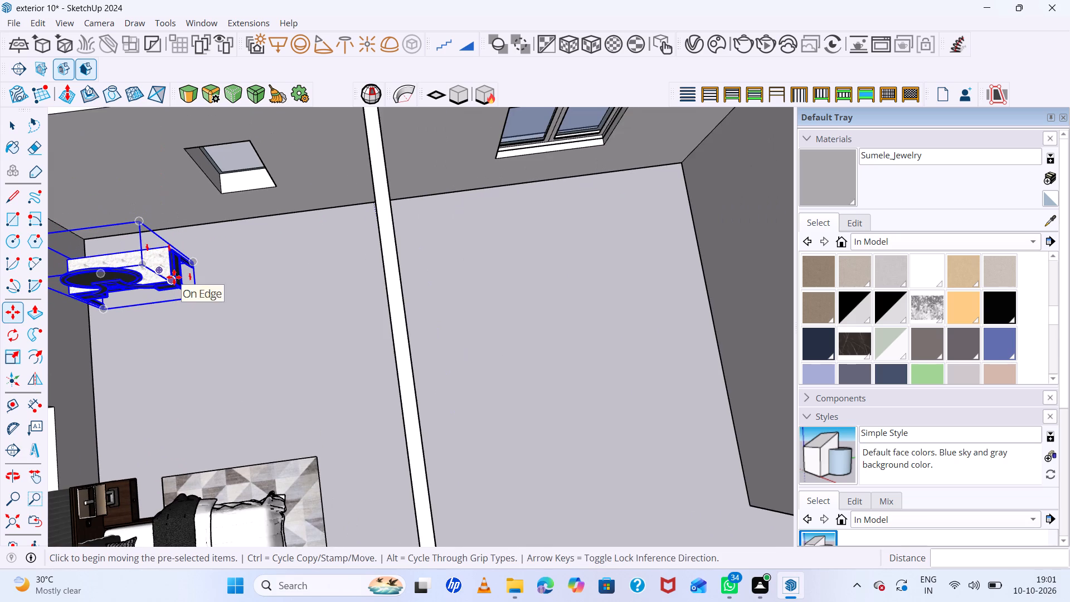
click(33, 382)
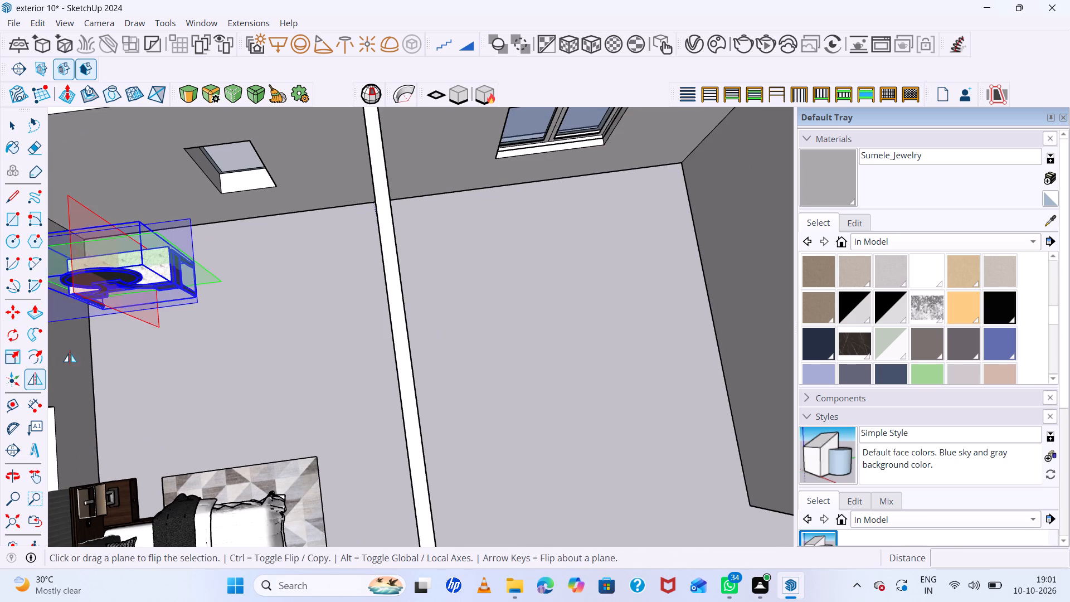
drag(161, 234, 168, 285)
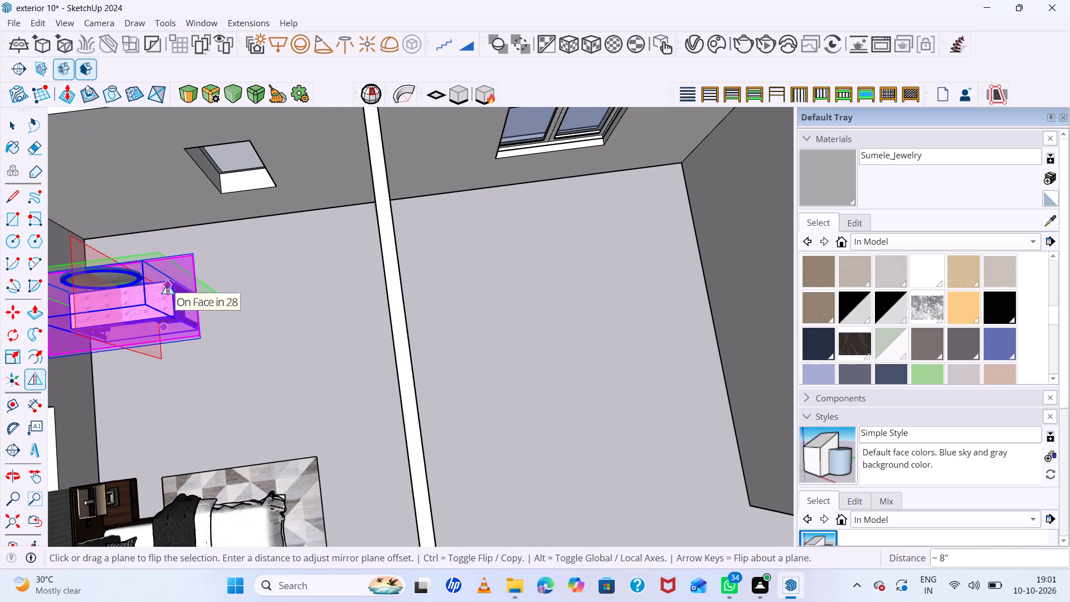
key(space)
Move the flipped dressing table about 2' 8" toward the bedroom wall with the small window.
key(m)
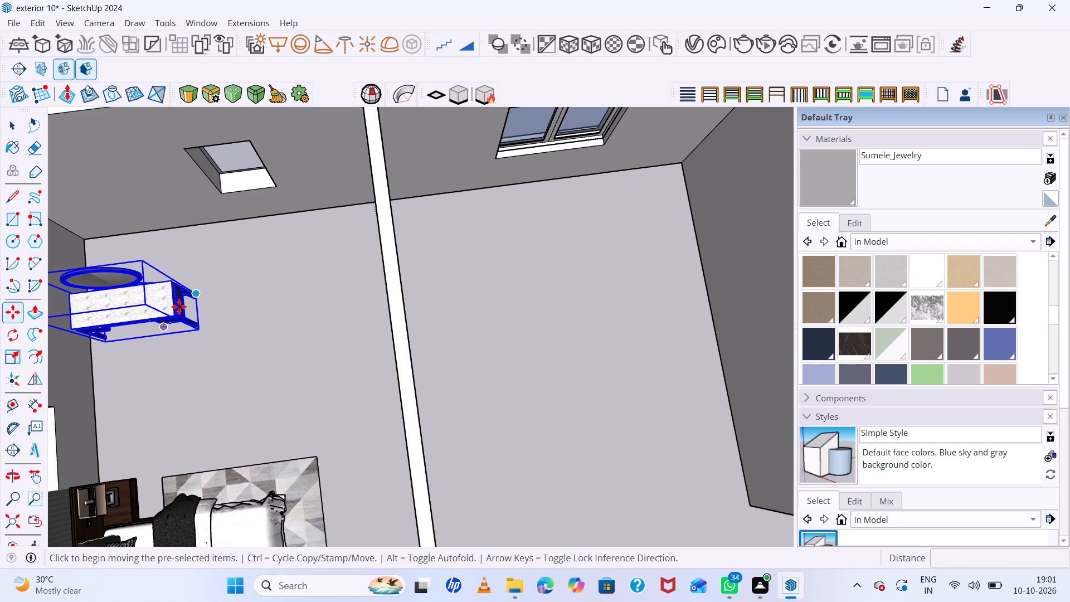
click(196, 295)
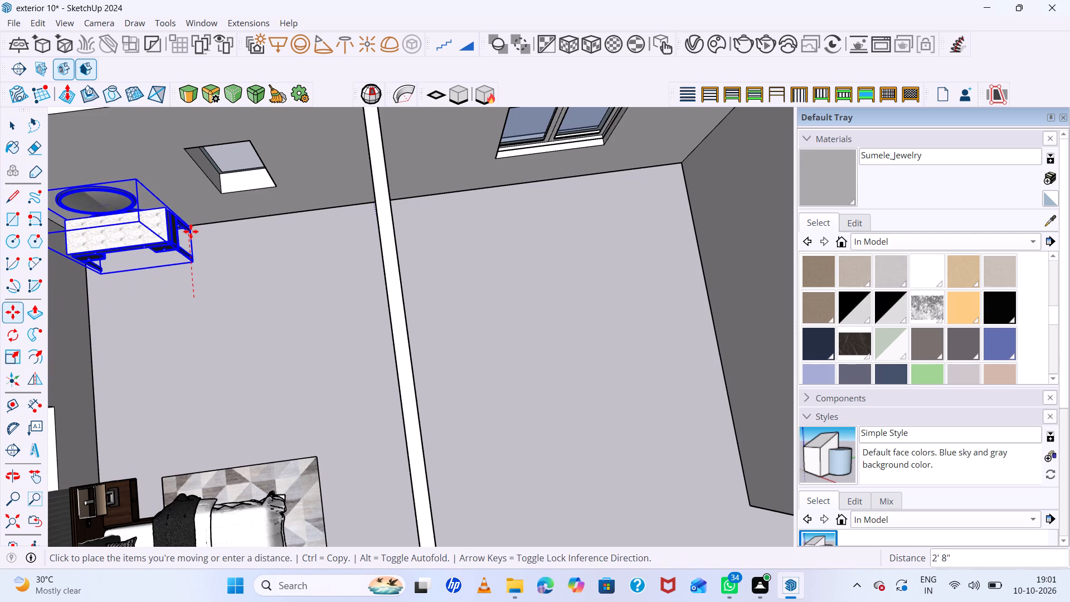
click(191, 231)
scroll(201, 319, down, 11)
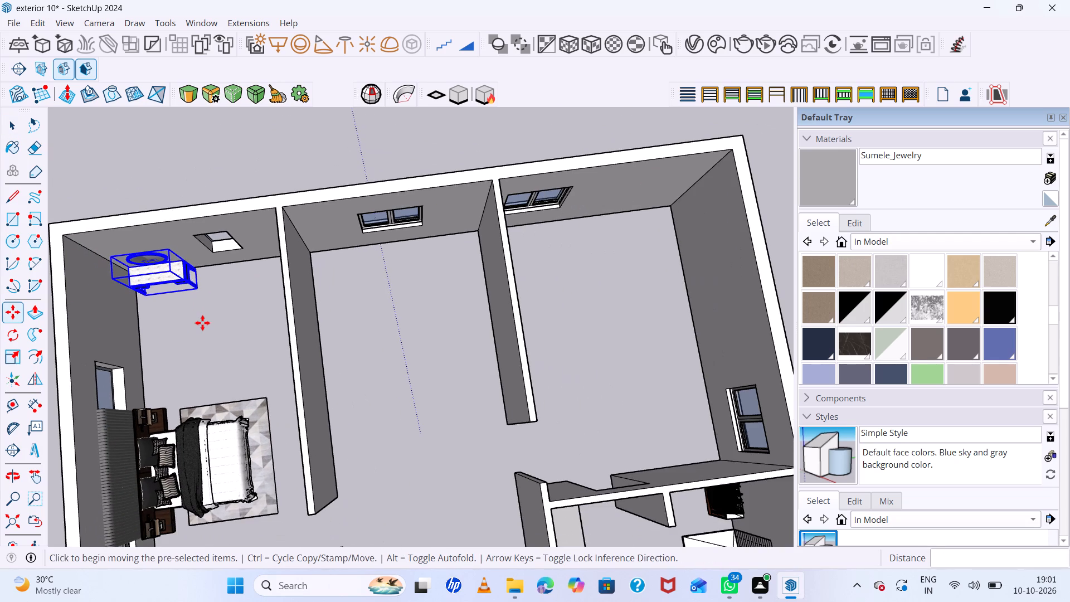
key(space)
click(186, 188)
Move the bedroom dressing table about 1' 4" to align its back with the floor line of the windowed wall.
scroll(178, 305, down, 10)
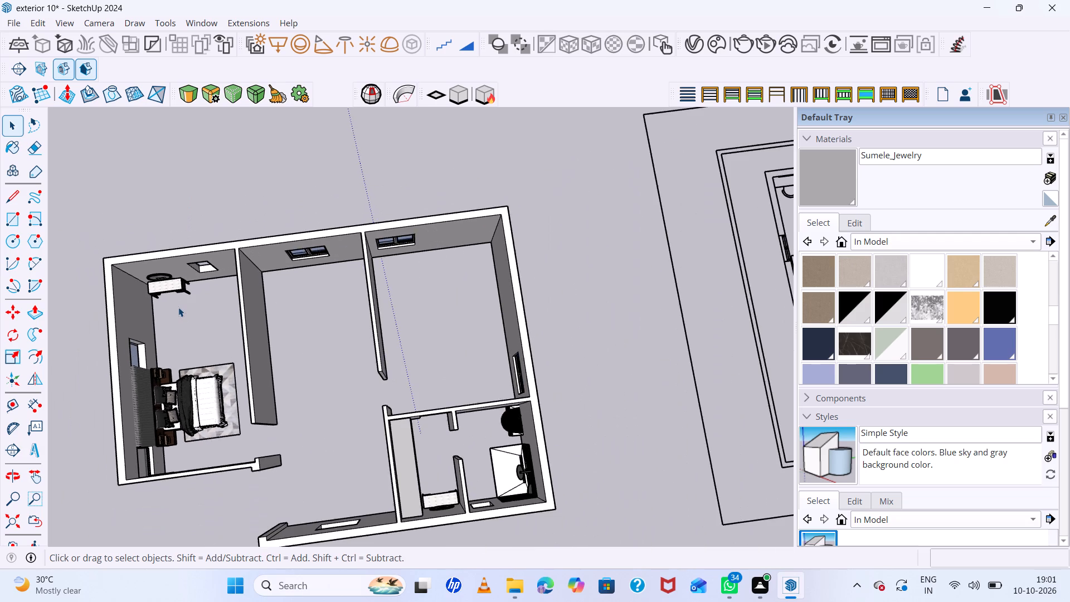
middle_drag(182, 288, 201, 152)
scroll(202, 273, up, 11)
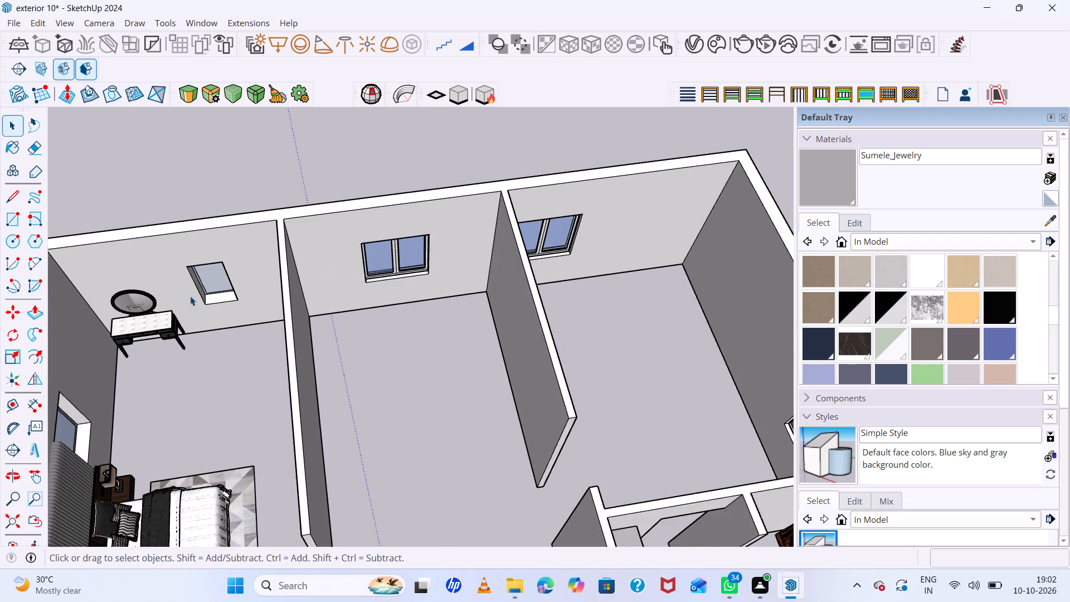
middle_drag(190, 296, 188, 255)
scroll(190, 254, down, 7)
scroll(160, 297, up, 10)
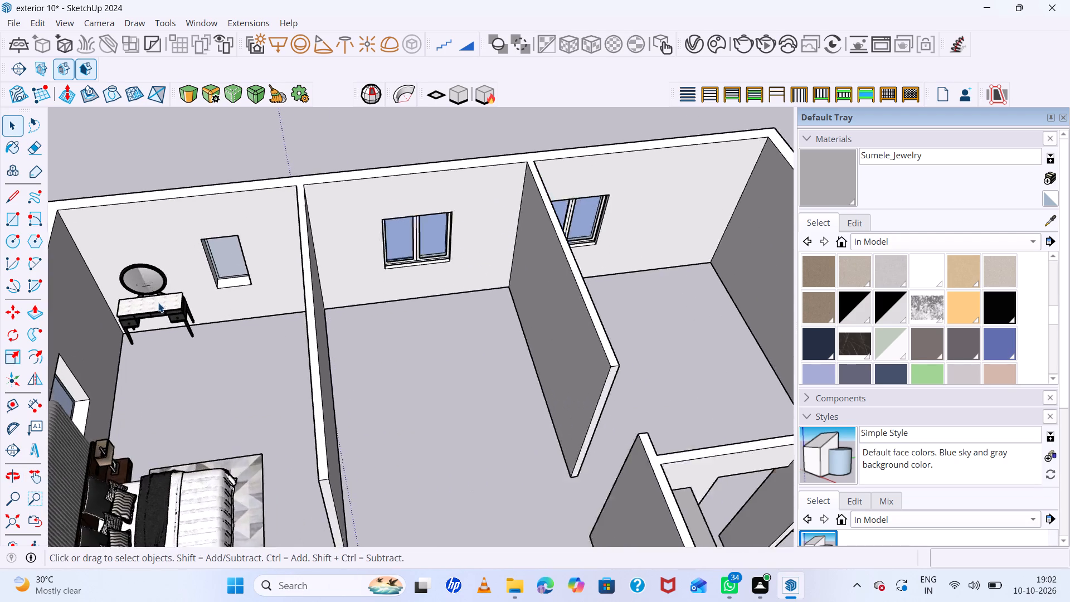
middle_drag(158, 303, 163, 271)
middle_click(163, 270)
scroll(152, 337, up, 9)
middle_drag(177, 341, 180, 309)
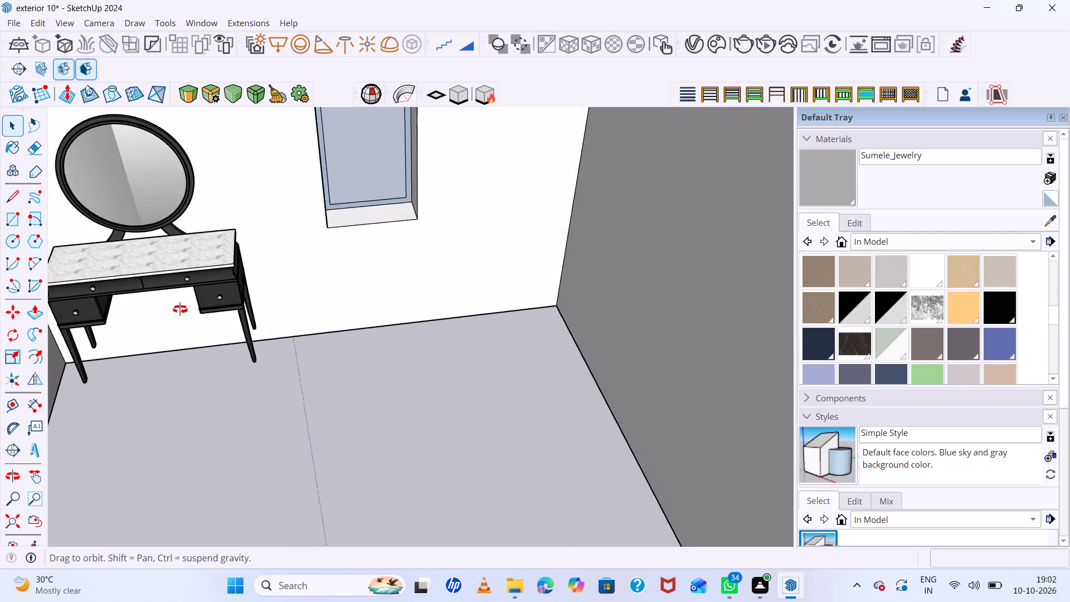
middle_drag(180, 309, 181, 308)
click(244, 308)
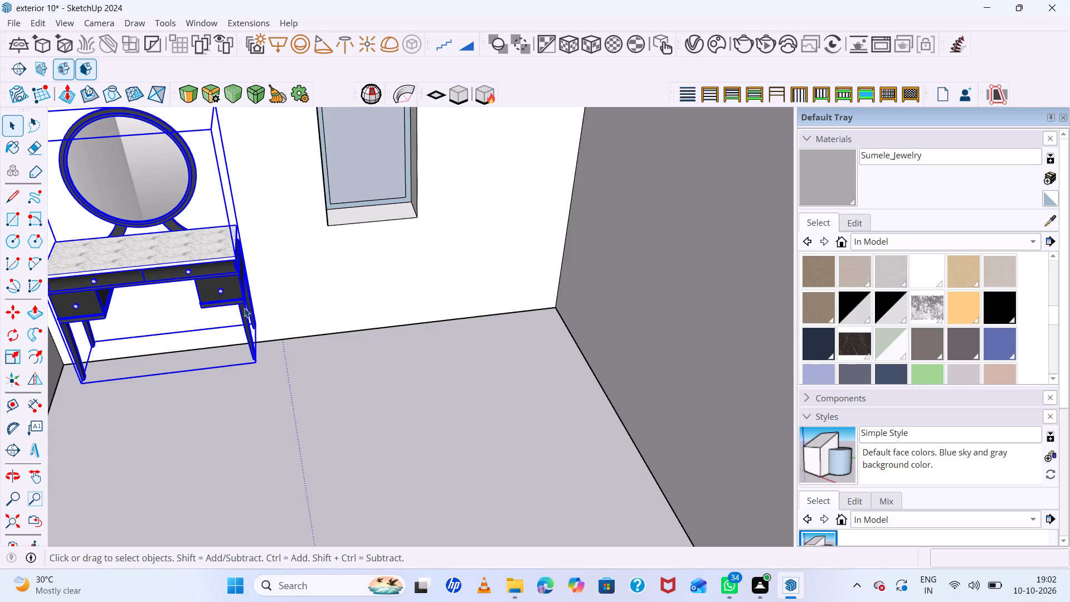
key(m)
click(257, 322)
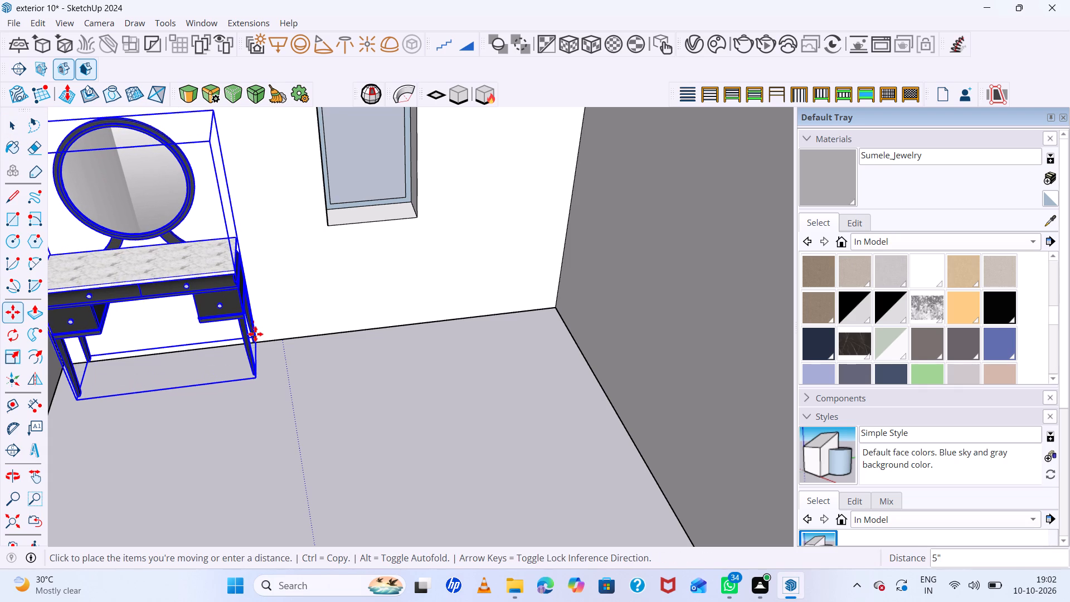
middle_drag(269, 352, 227, 283)
middle_click(227, 283)
middle_click(227, 283)
scroll(266, 354, up, 2)
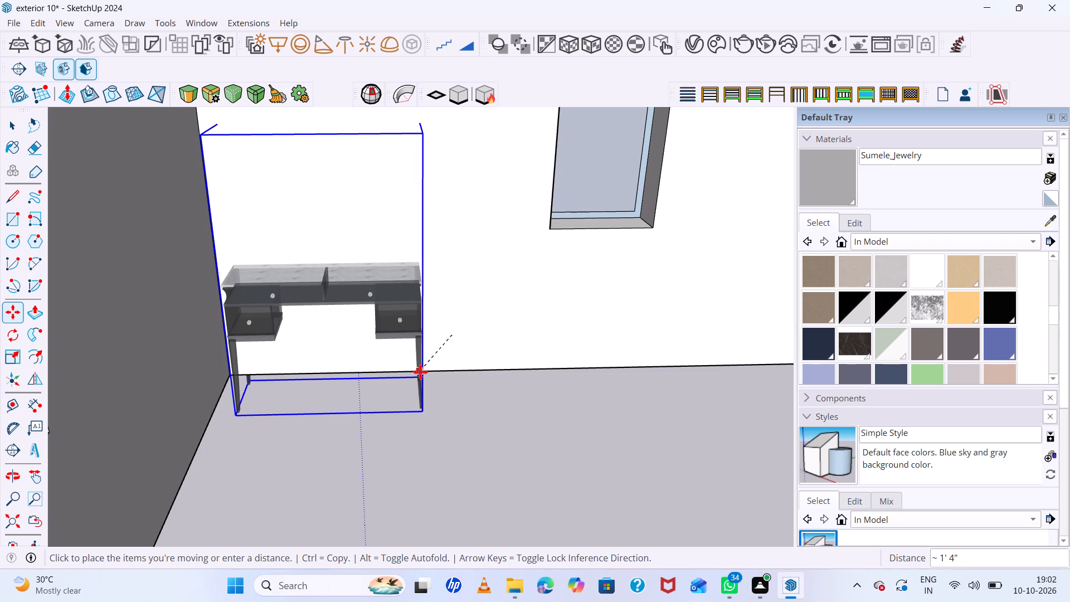
click(420, 372)
Shift the dressing table a few inches by its back leg, toward the bedroom corner and against the windowed wall.
scroll(411, 406, up, 3)
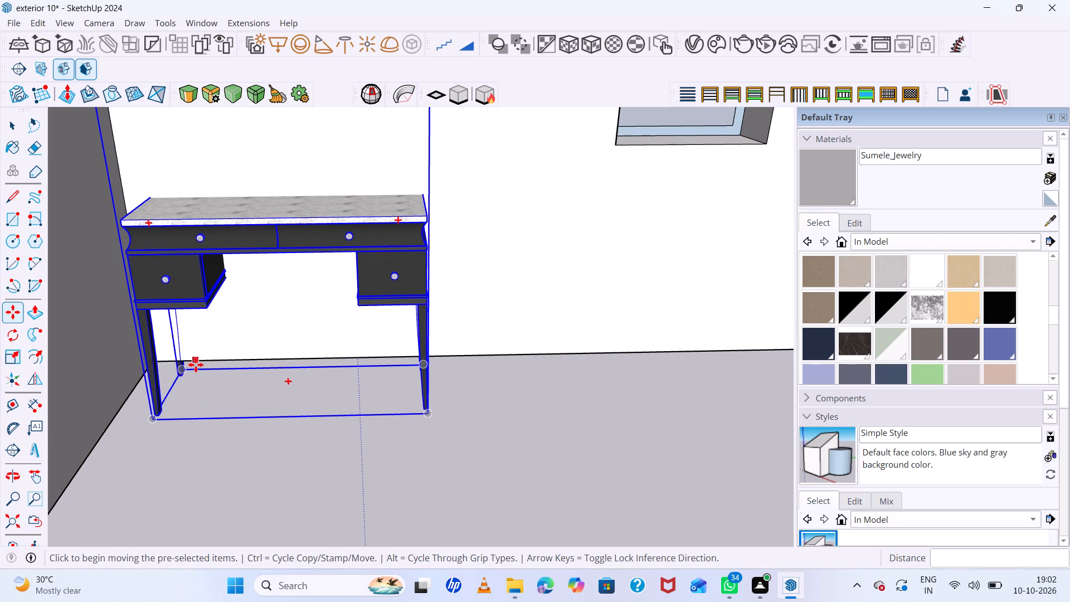
click(187, 374)
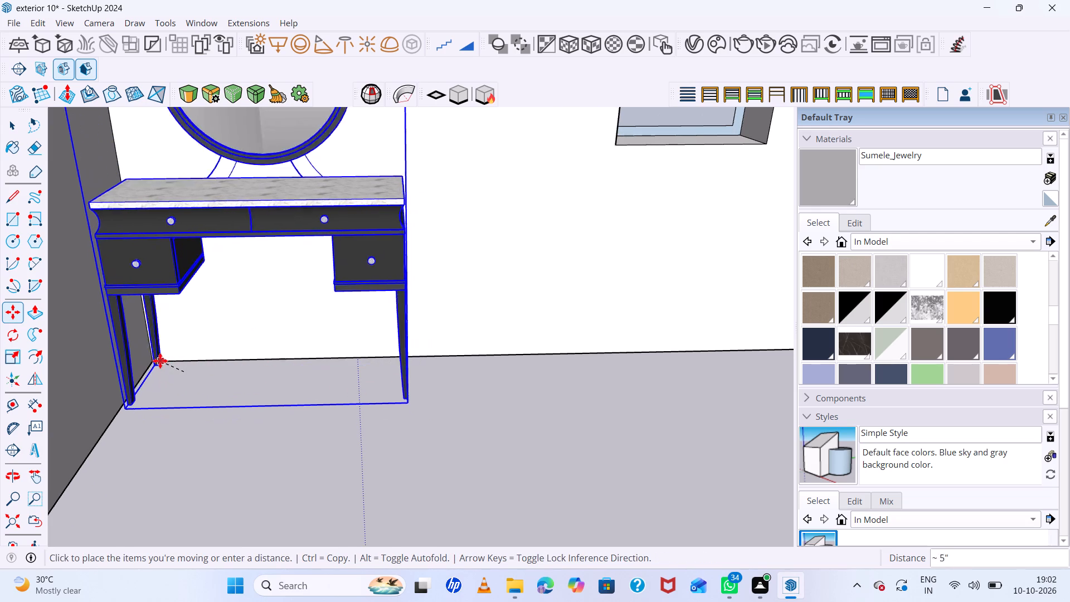
click(173, 361)
Examine the dressing table's placement against the windowed wall and the bedroom corner.
scroll(171, 383, down, 9)
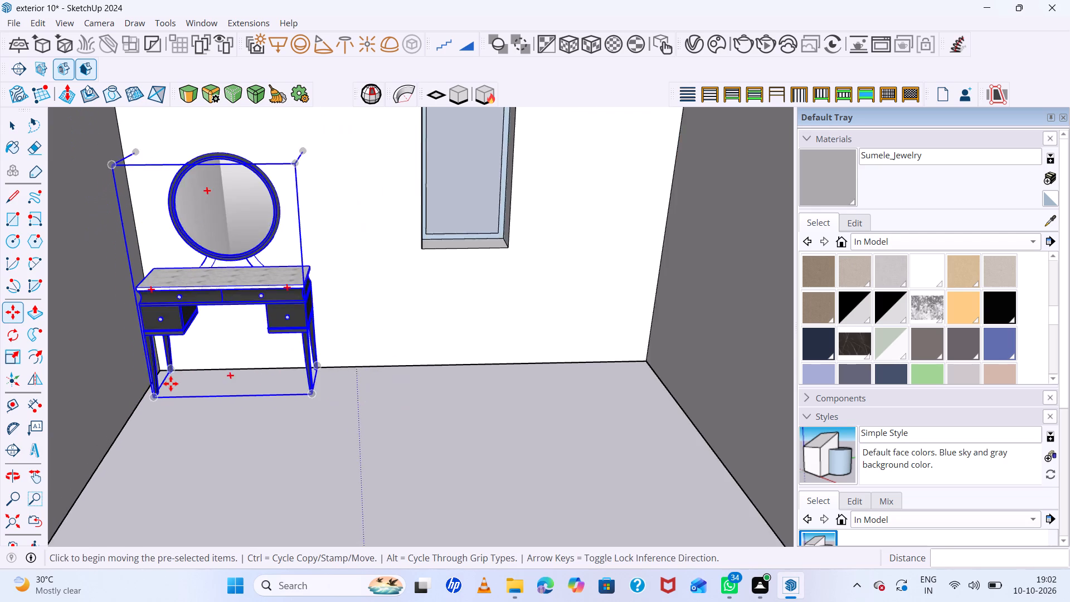
scroll(171, 383, down, 3)
middle_drag(237, 399, 239, 488)
middle_click(239, 488)
scroll(267, 265, up, 9)
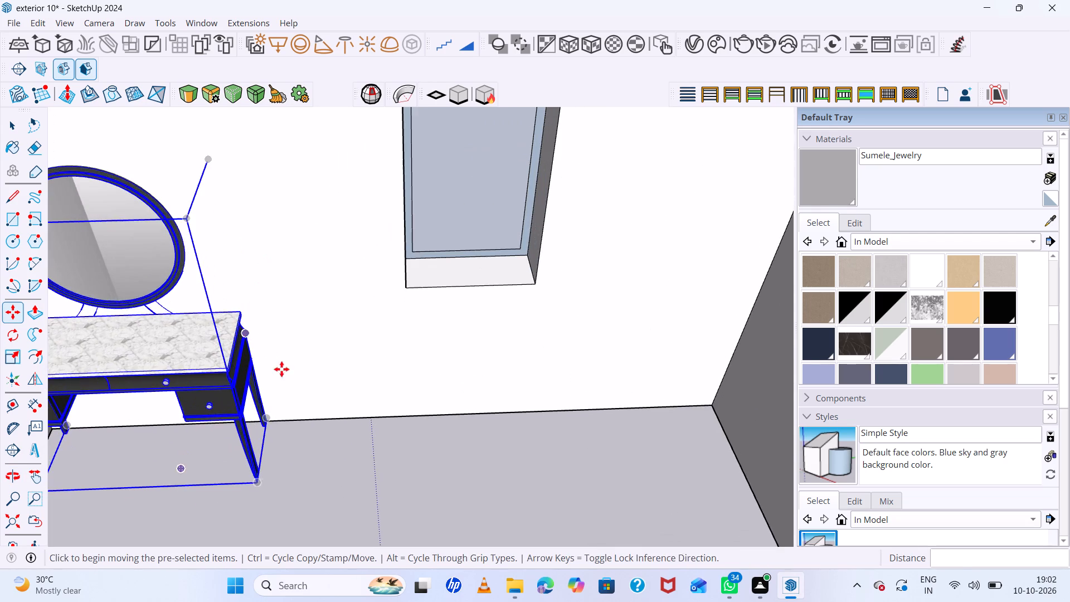
middle_drag(281, 369, 254, 395)
scroll(267, 416, up, 5)
key(space)
click(328, 450)
scroll(329, 450, down, 8)
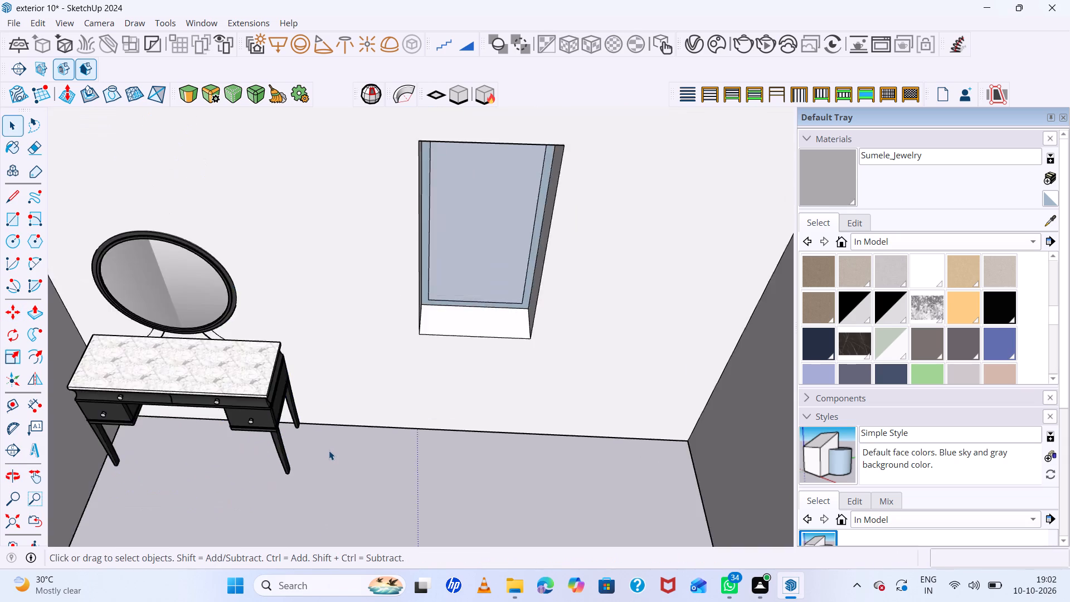
Examine the dressing table's placement in the corner bedroom and the layout of the neighbouring rooms.
scroll(329, 450, down, 6)
scroll(320, 423, up, 11)
middle_drag(294, 402, 313, 316)
scroll(337, 293, up, 1)
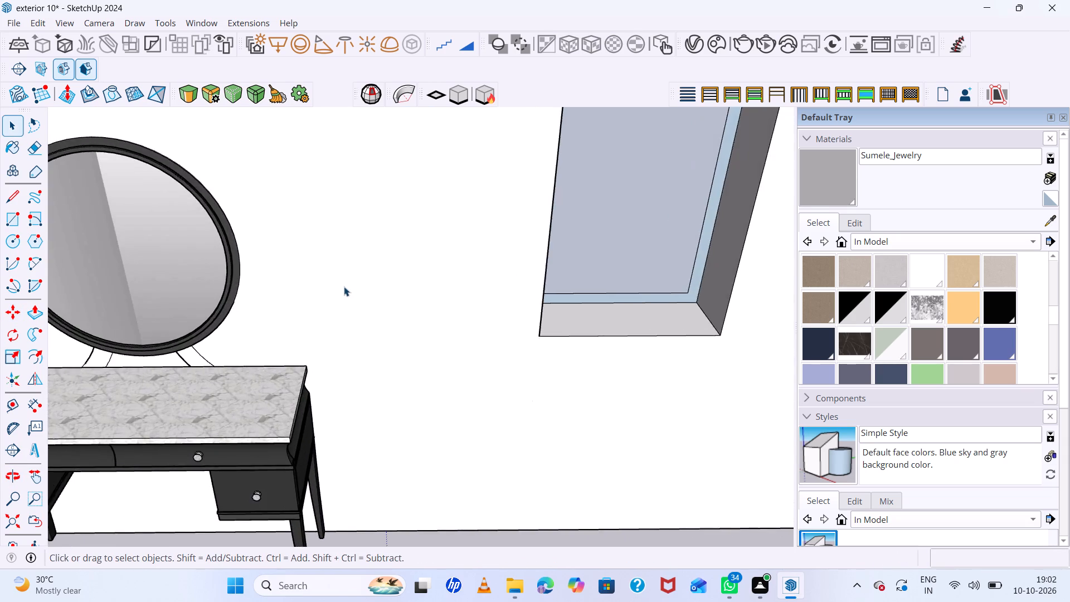
scroll(344, 285, down, 14)
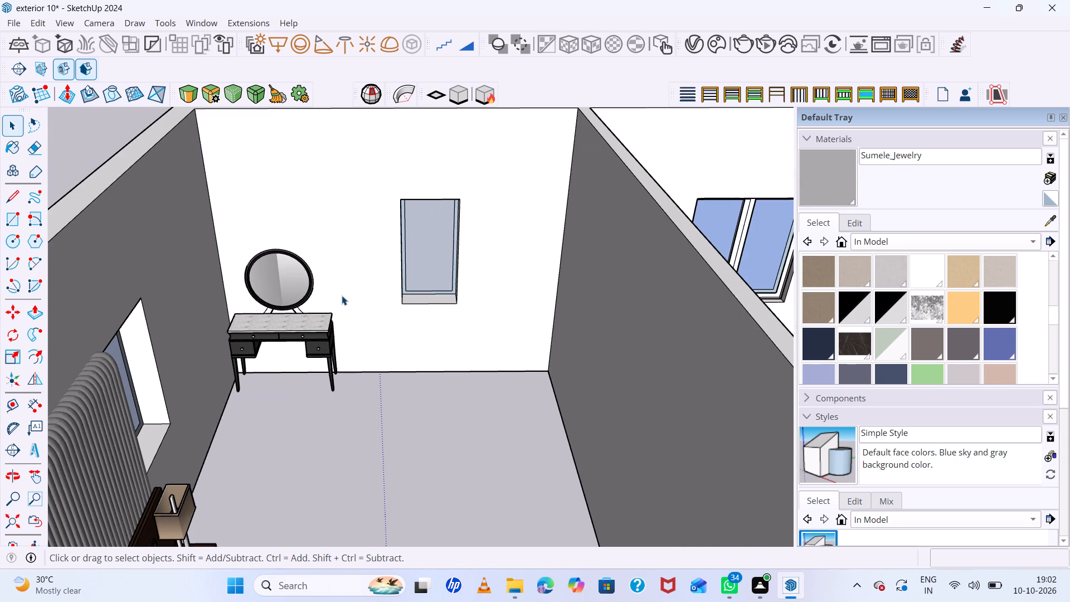
scroll(430, 447, down, 11)
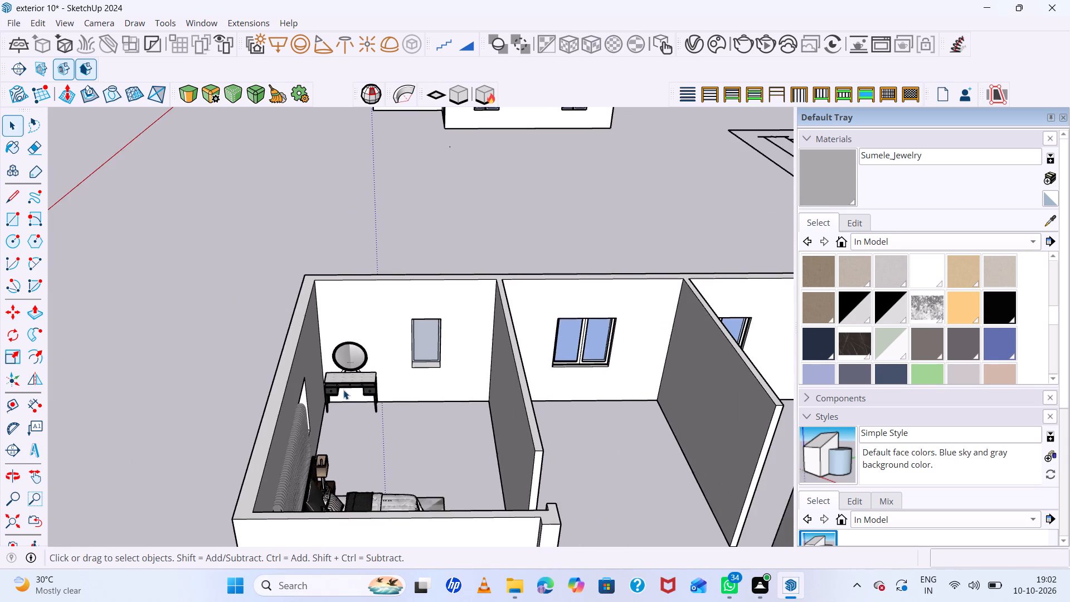
scroll(328, 385, down, 7)
scroll(304, 381, down, 19)
scroll(311, 353, down, 2)
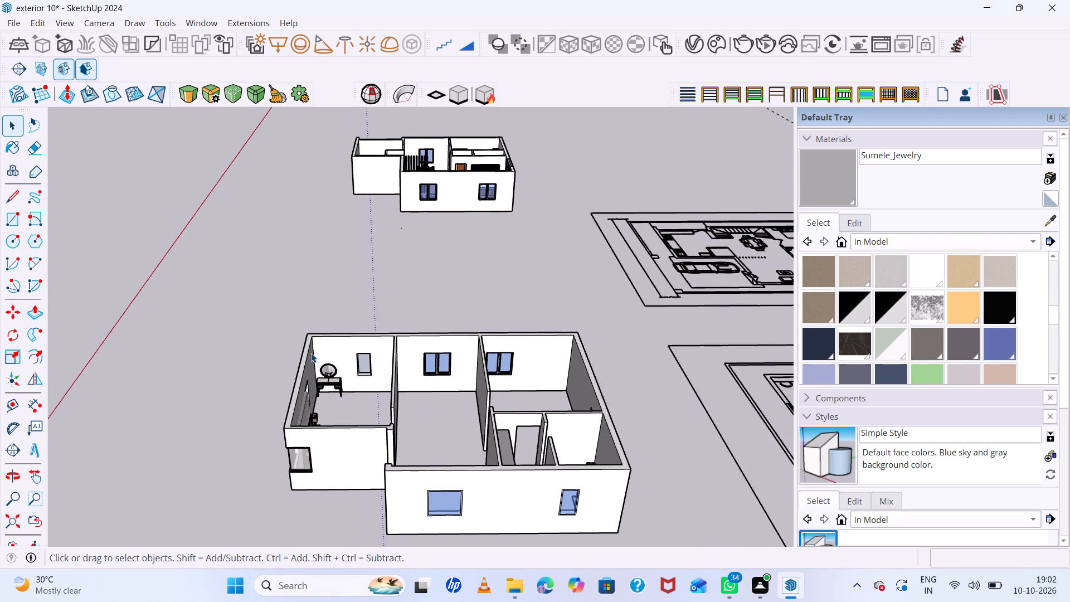
scroll(311, 353, down, 11)
Examine the small bathroom beside the dressing table on the middle floor plan.
scroll(698, 354, up, 13)
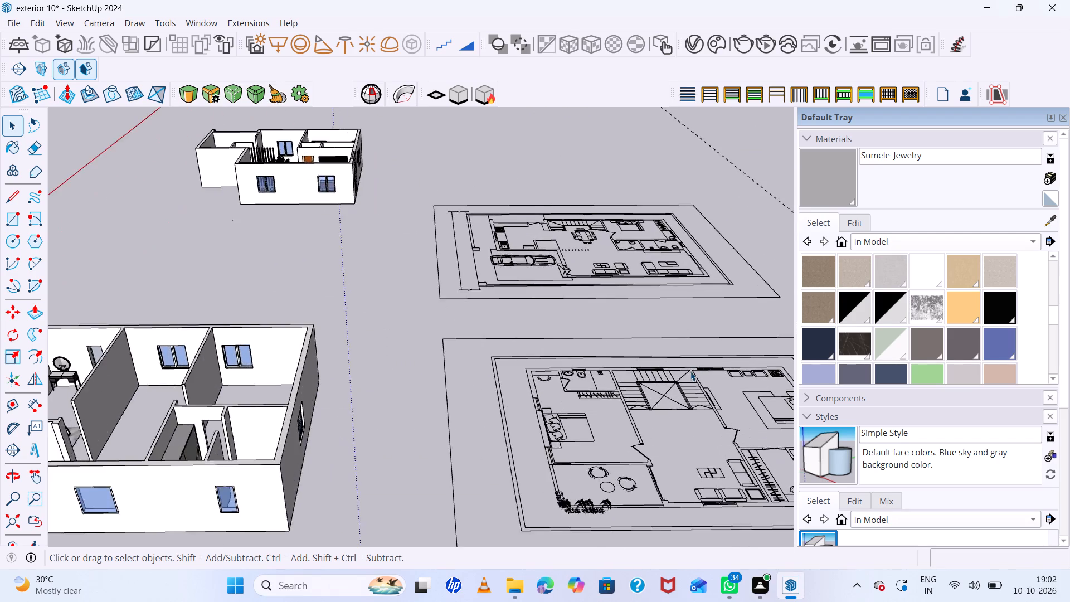
scroll(690, 371, up, 3)
middle_drag(685, 373, 693, 419)
scroll(551, 445, up, 7)
scroll(543, 348, down, 10)
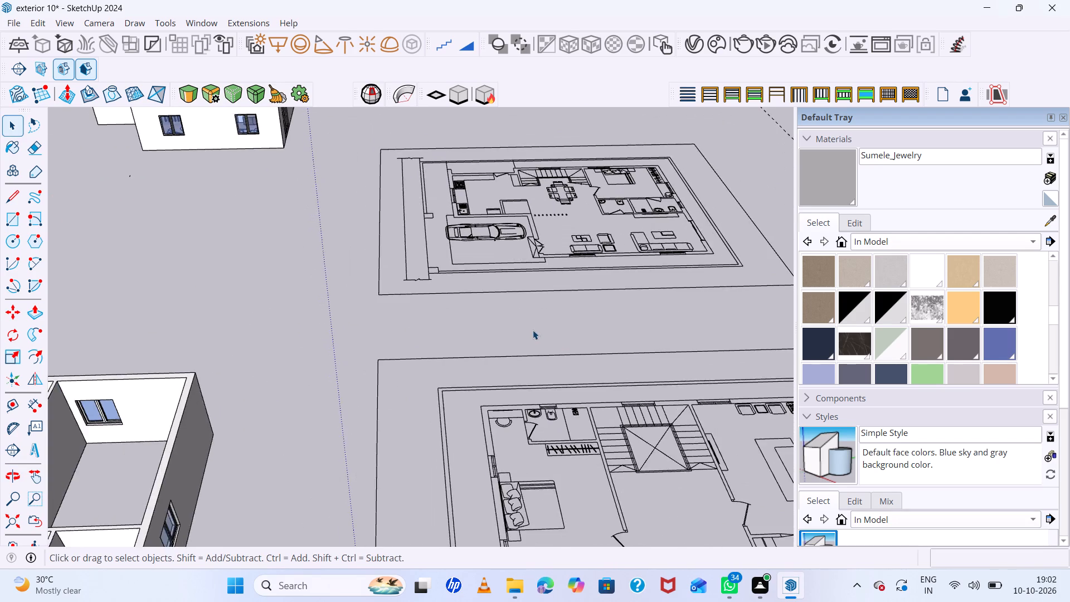
scroll(533, 330, down, 4)
scroll(556, 390, up, 5)
middle_drag(551, 381, 553, 441)
scroll(555, 423, up, 1)
scroll(553, 382, down, 4)
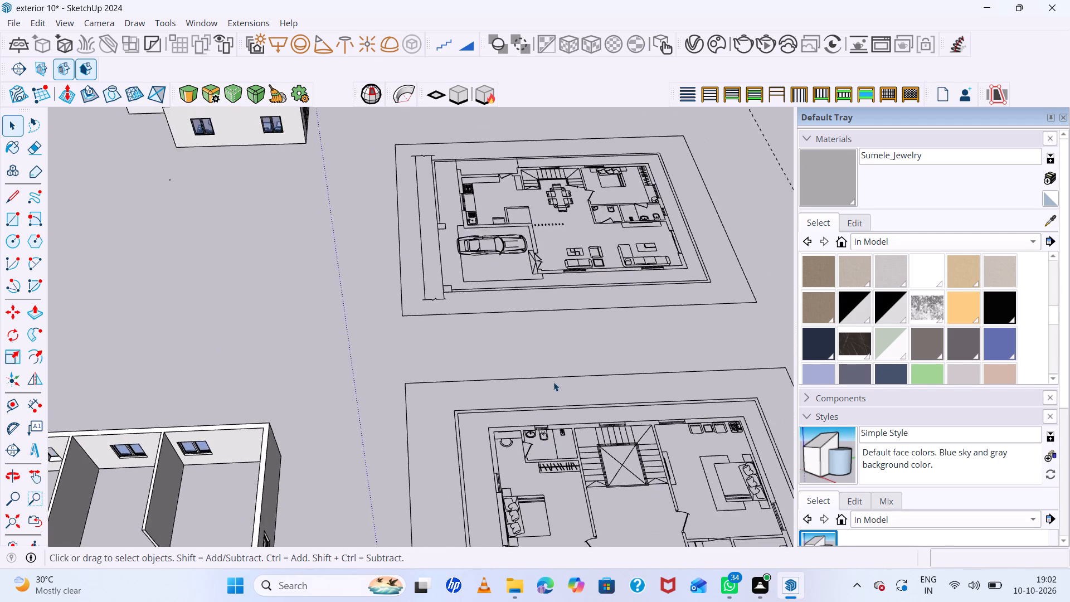
scroll(553, 382, down, 3)
scroll(529, 344, down, 6)
scroll(554, 399, up, 15)
scroll(560, 406, up, 6)
scroll(553, 379, down, 6)
middle_drag(580, 417, 587, 434)
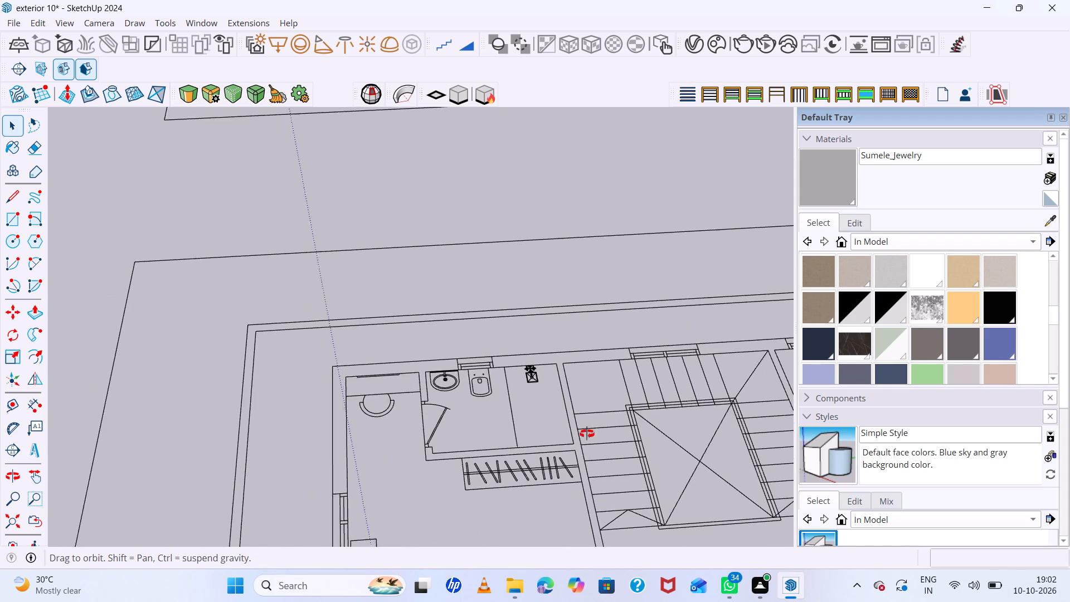
middle_drag(587, 434, 592, 464)
middle_click(593, 466)
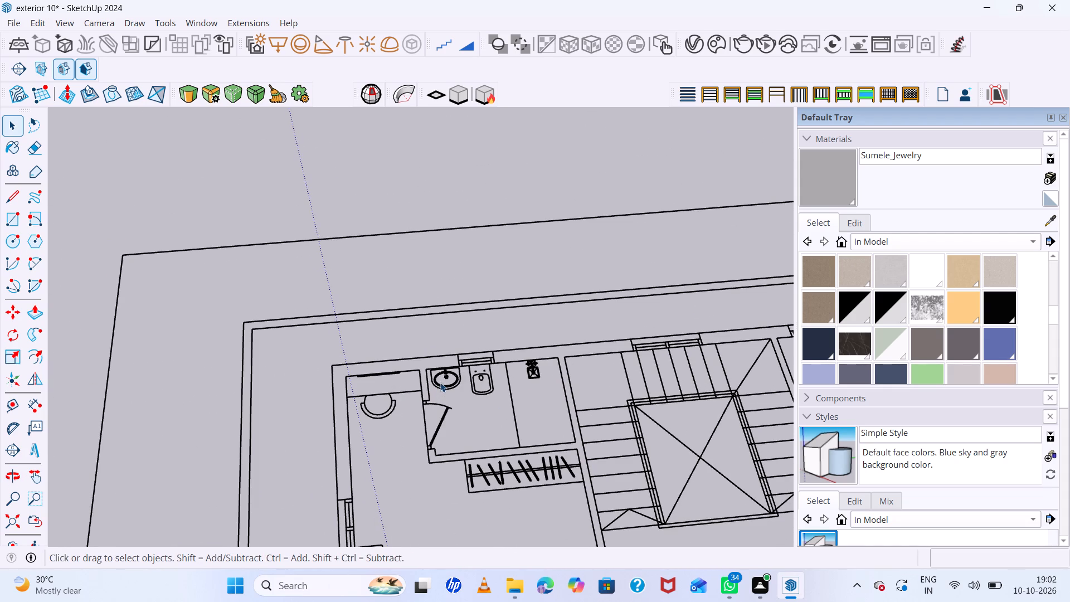
scroll(460, 386, up, 4)
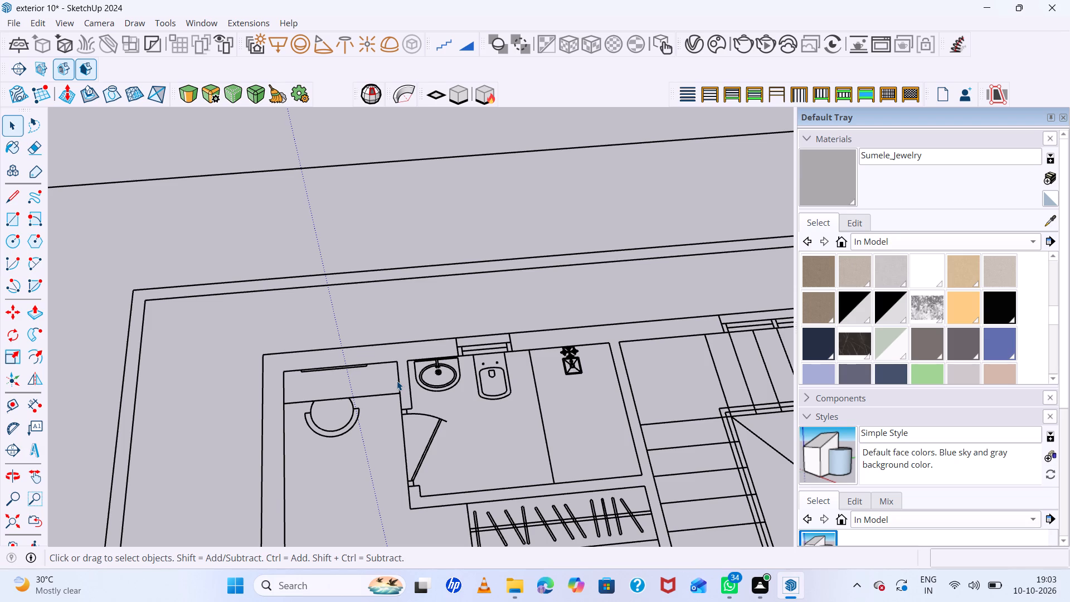
Draw rectangles over the plan's short wall pieces on both sides of the bathroom door, about 1' 10" by 5" and 5" by 4".
key(r)
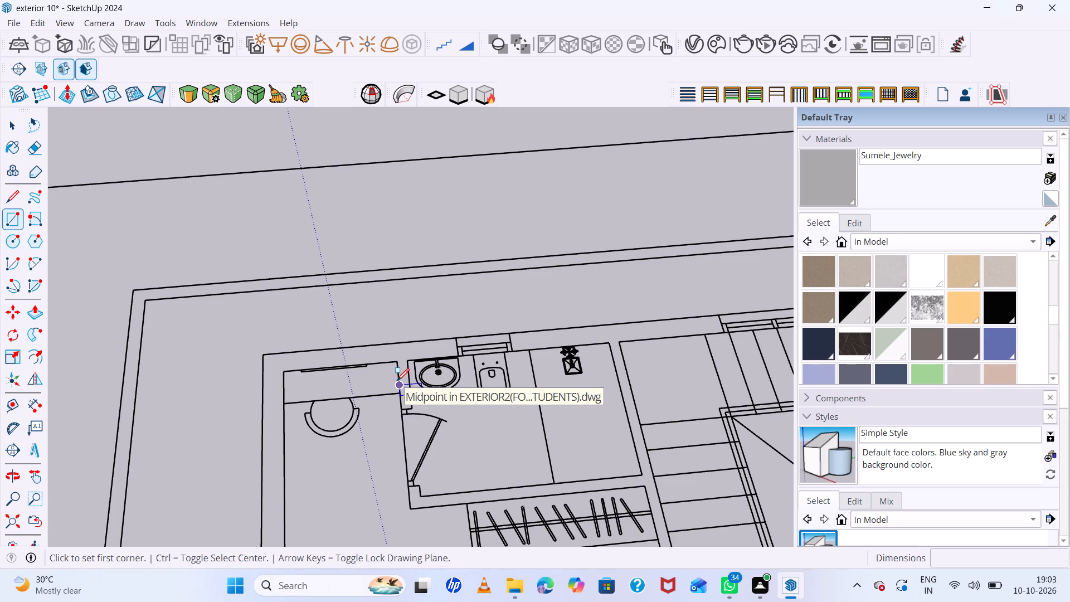
scroll(400, 371, up, 6)
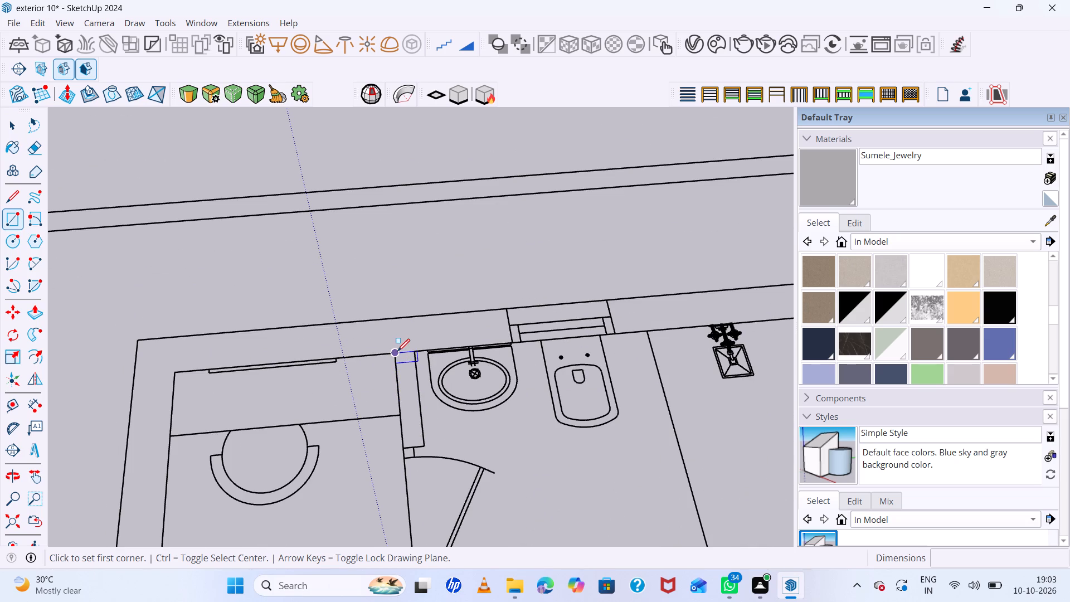
click(397, 351)
click(424, 443)
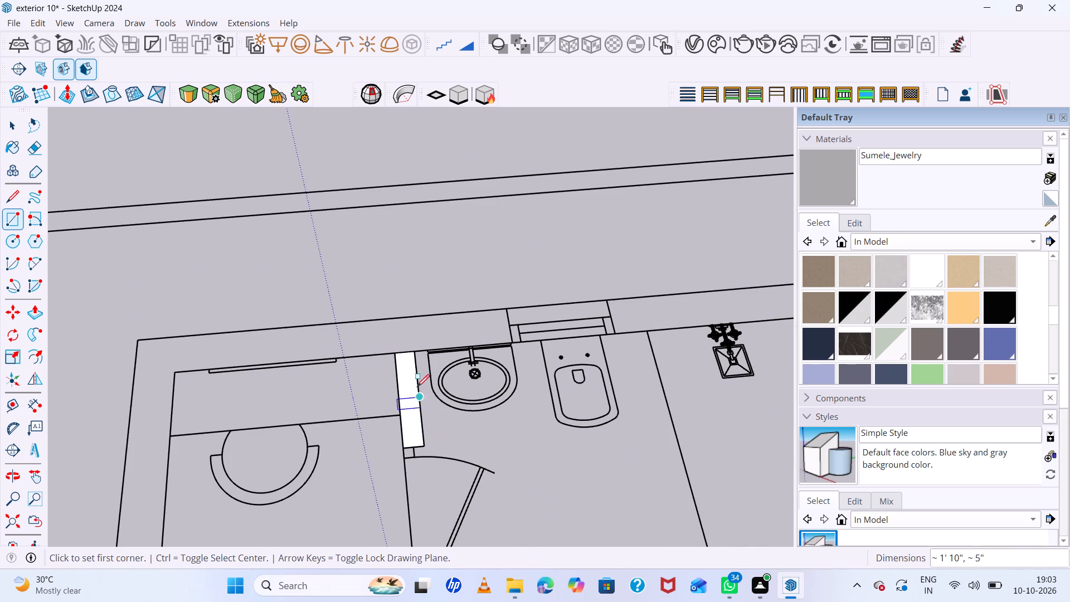
scroll(416, 386, down, 11)
scroll(431, 478, up, 12)
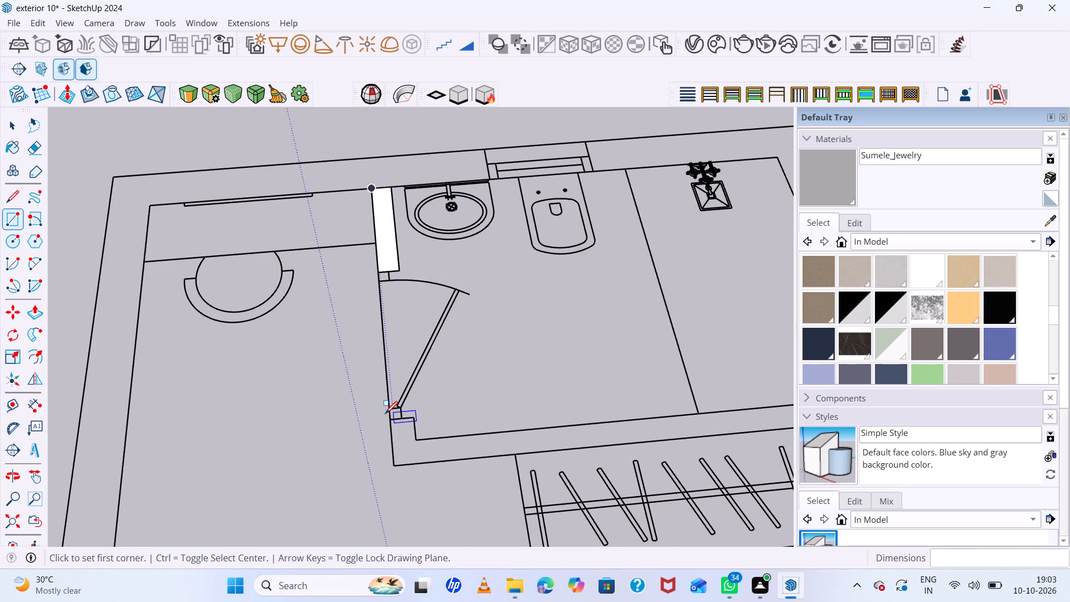
scroll(382, 420, up, 9)
click(402, 415)
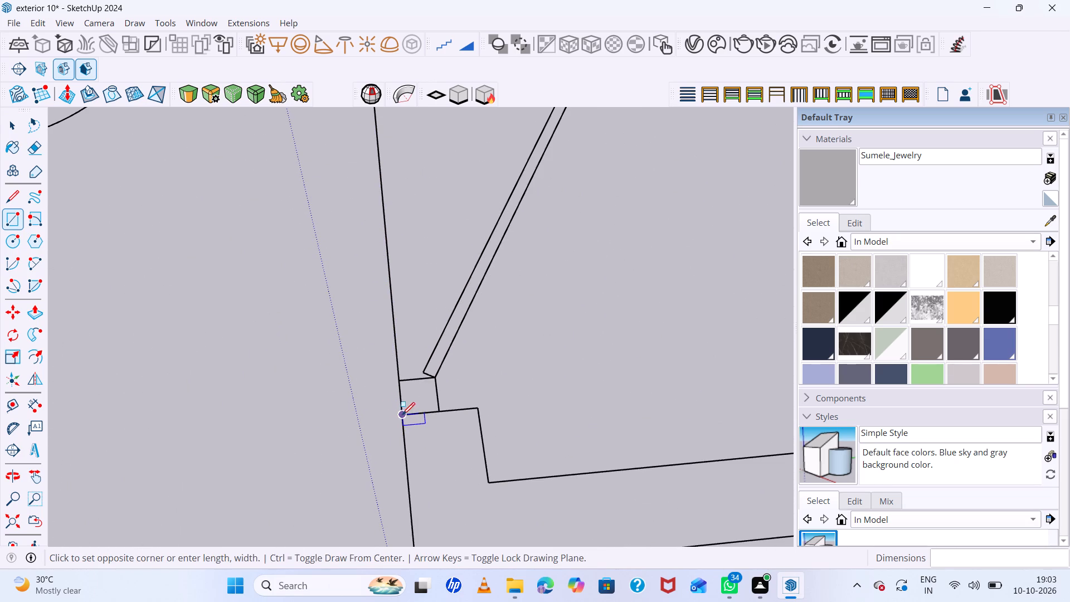
click(478, 407)
scroll(479, 411, down, 5)
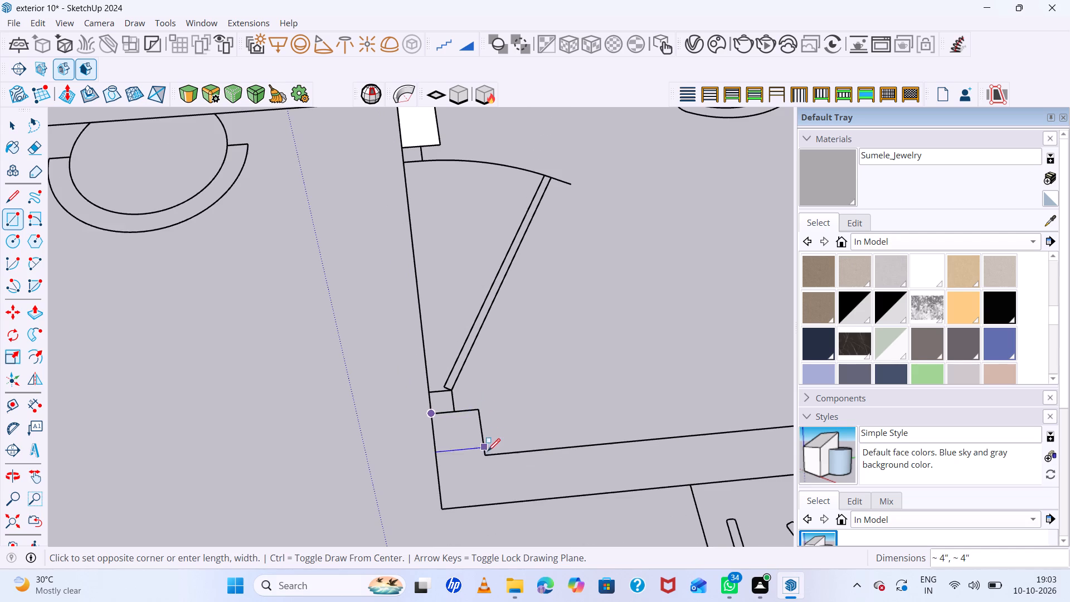
click(487, 455)
Draw a rectangle about 7' 10" by 5" over the bathroom wall that runs along the wardrobe.
click(441, 508)
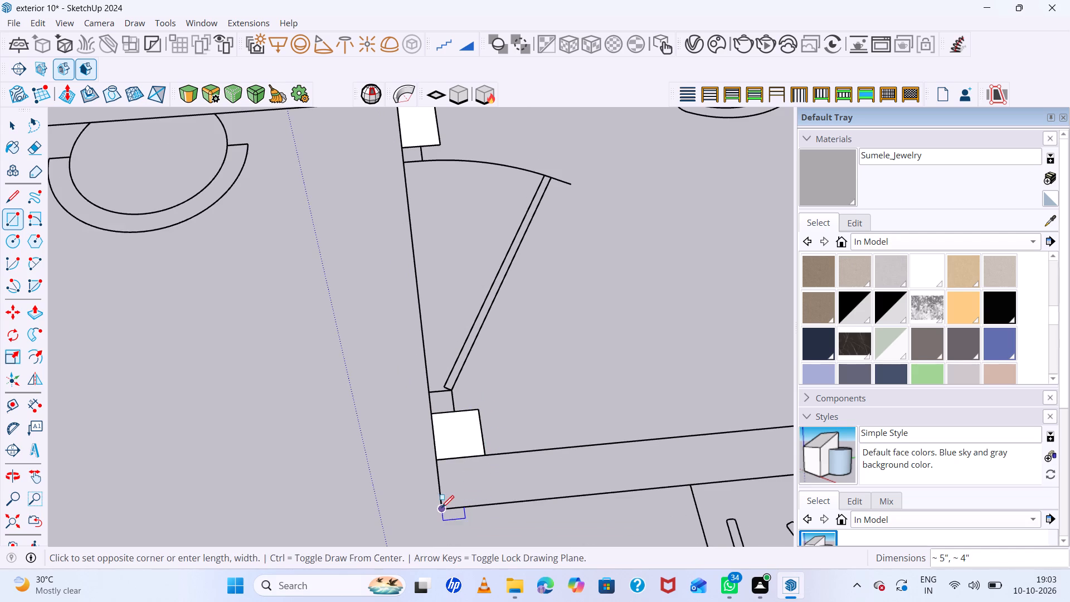
click(439, 459)
scroll(430, 459, down, 3)
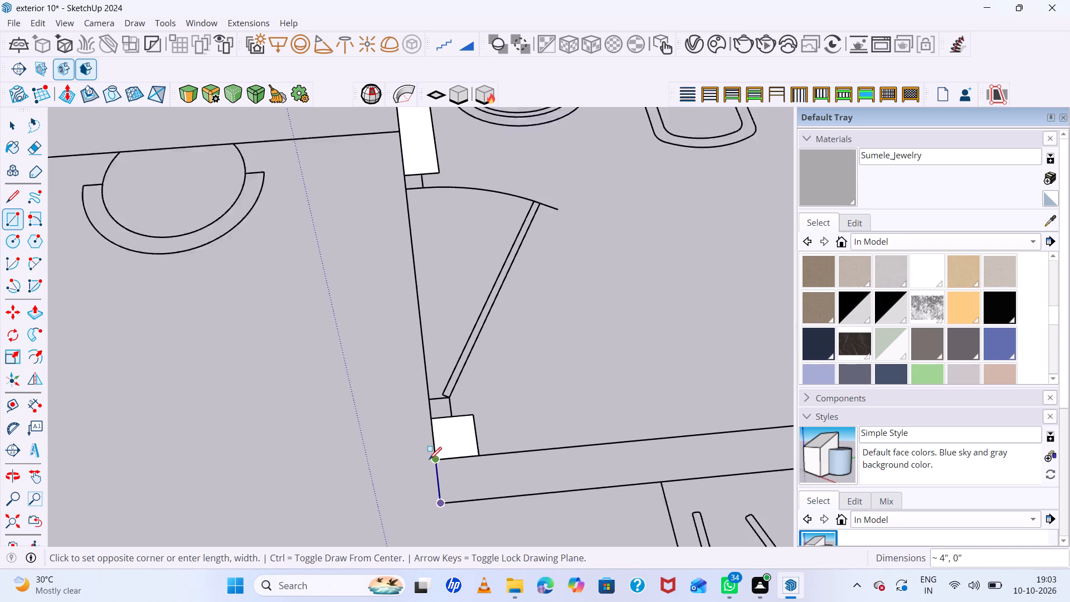
scroll(429, 459, down, 8)
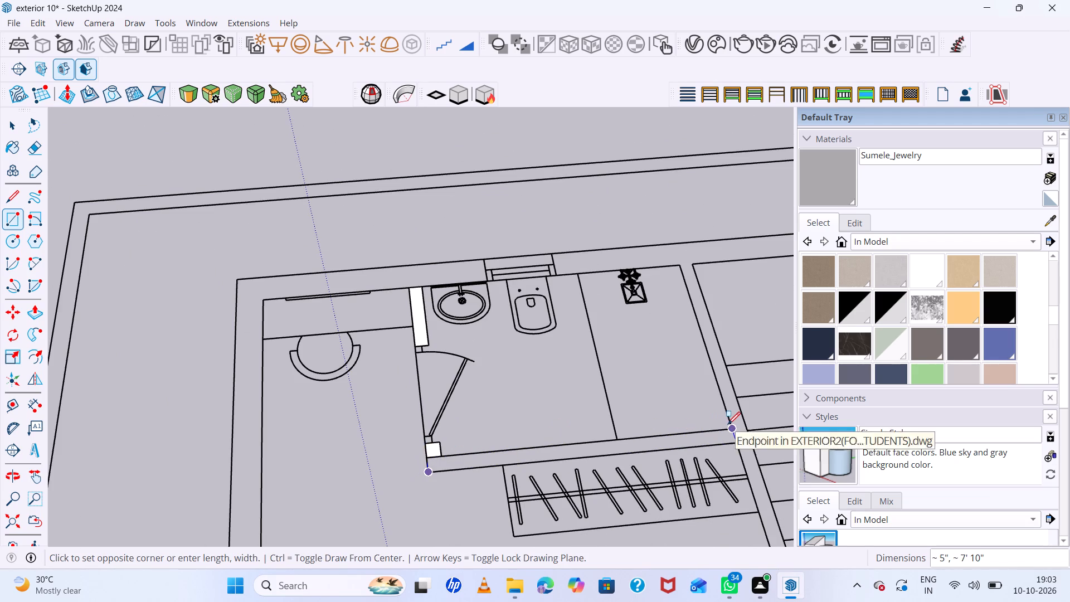
click(739, 423)
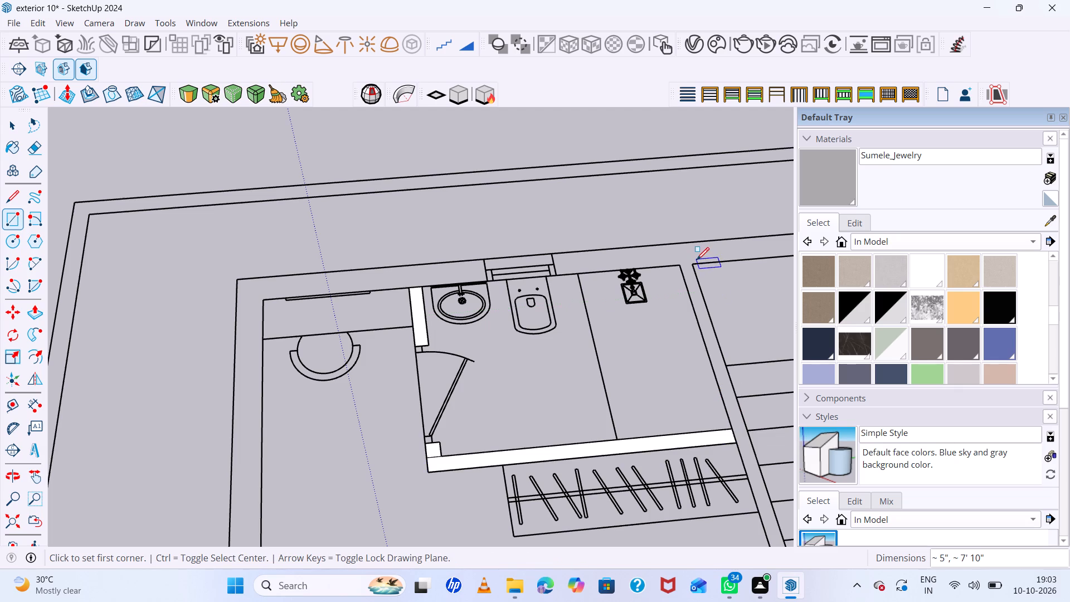
Draw a rectangle about 5' 5" by 5" over the bathroom wall beside the staircase.
scroll(694, 260, up, 4)
click(677, 266)
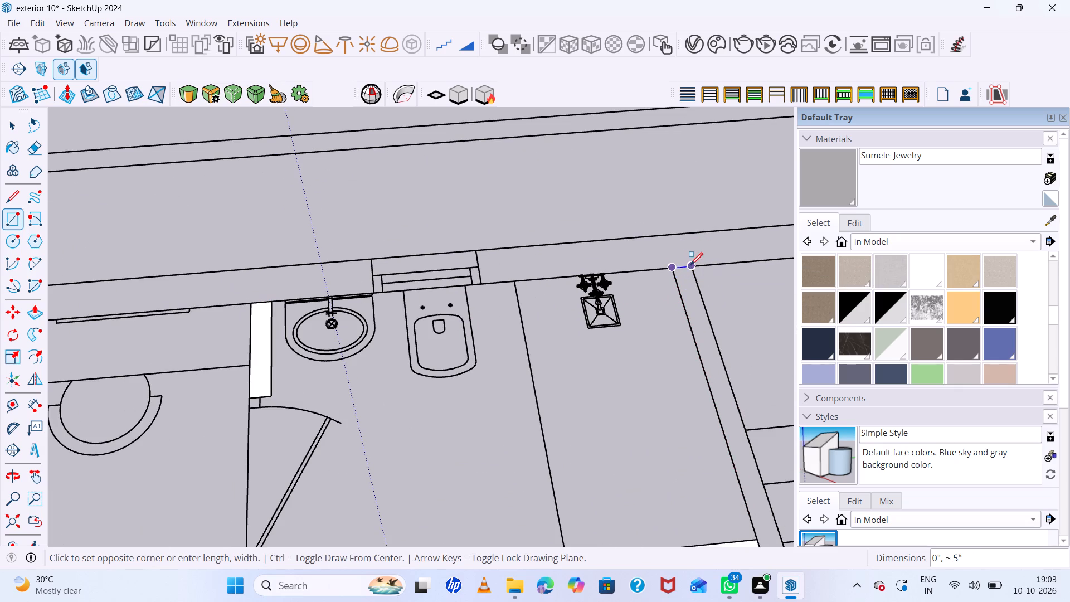
click(690, 265)
scroll(699, 287, down, 6)
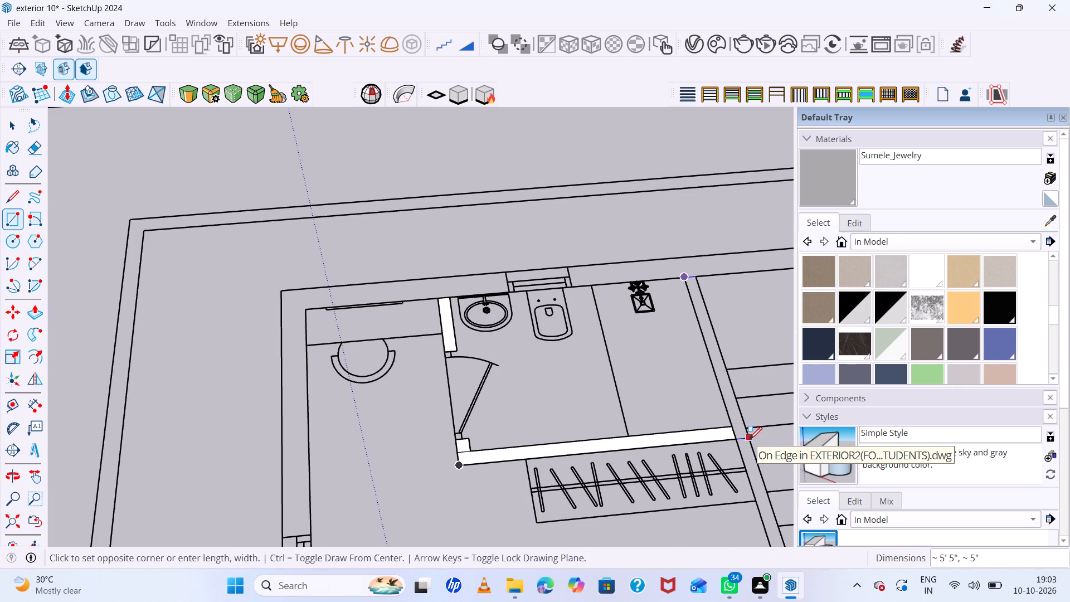
scroll(750, 439, up, 5)
click(750, 439)
Erase the dividing edges where the staircase-side and wardrobe-side wall rectangles overlap at the bathroom corner.
key(e)
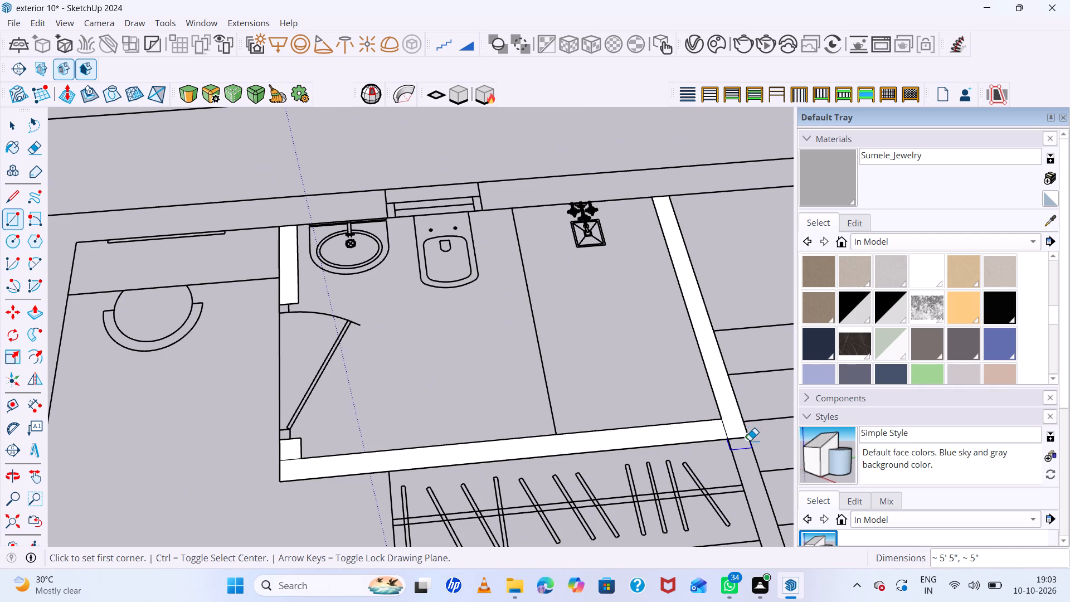
drag(738, 428, 737, 429)
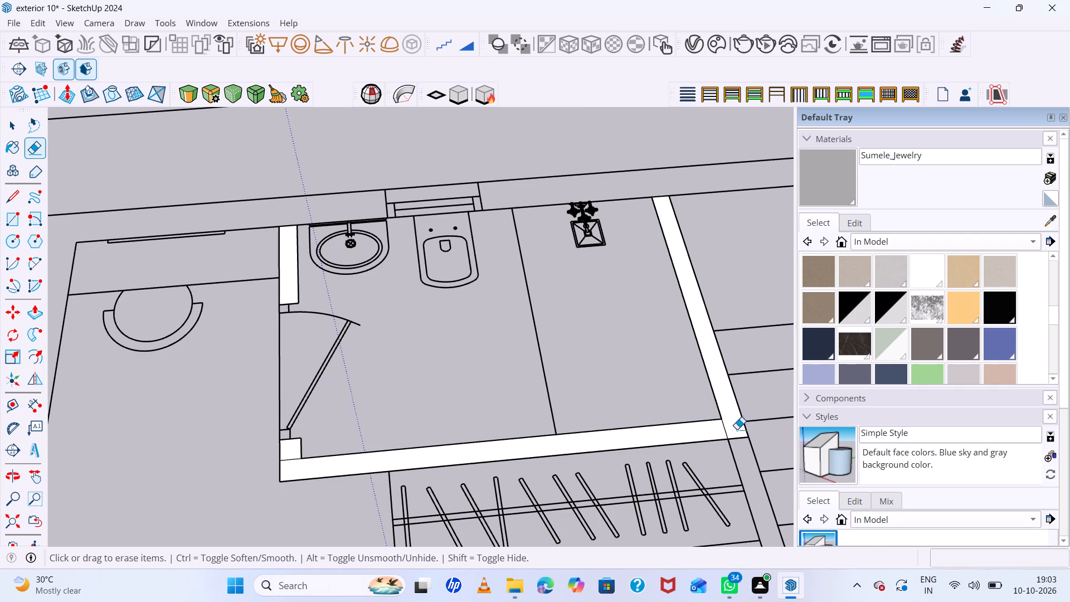
drag(737, 429, 688, 434)
Extrude the merged L-shaped bathroom wall face 10' upward.
scroll(363, 285, up, 1)
scroll(366, 285, down, 6)
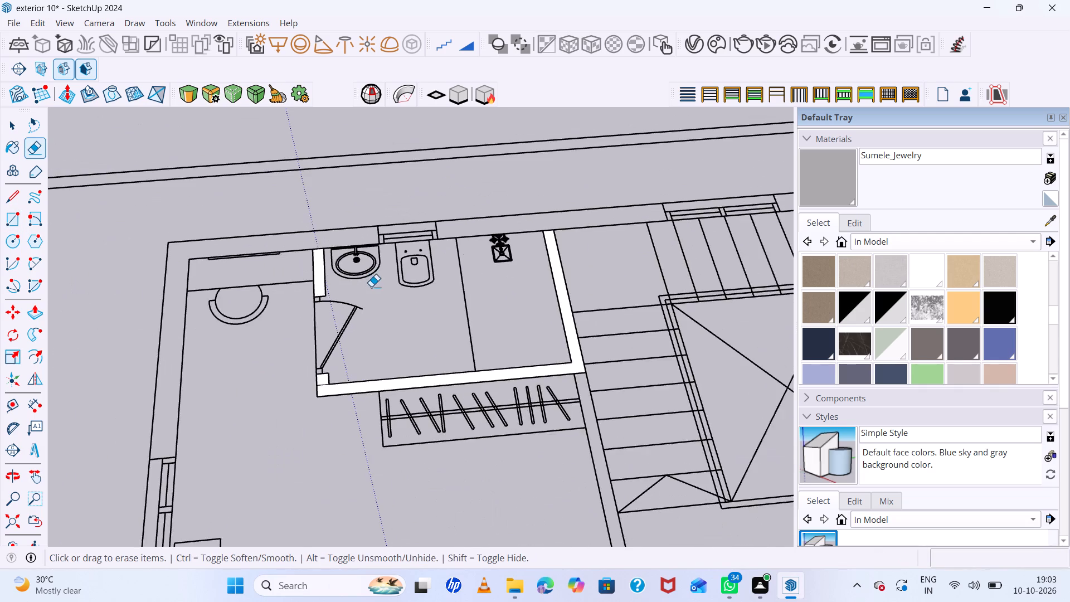
scroll(374, 288, down, 6)
key(p)
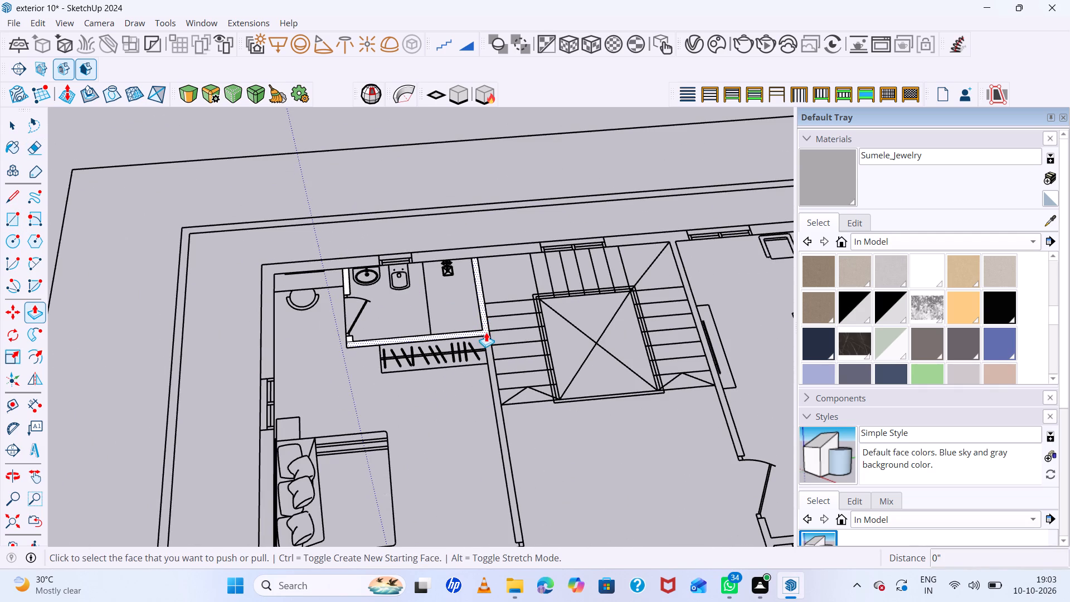
click(484, 327)
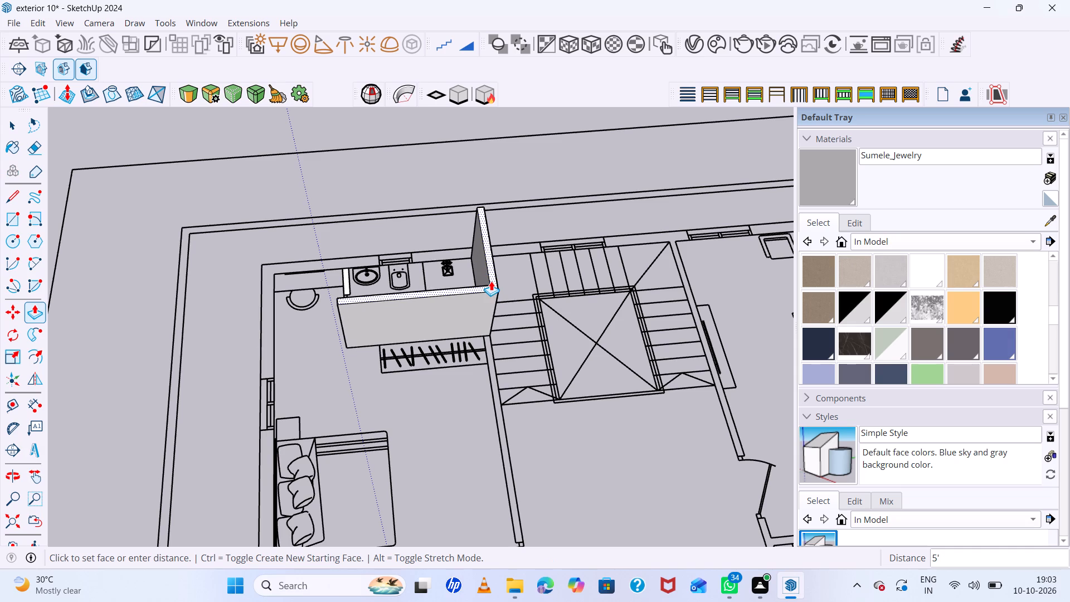
text(10')
key(Return)
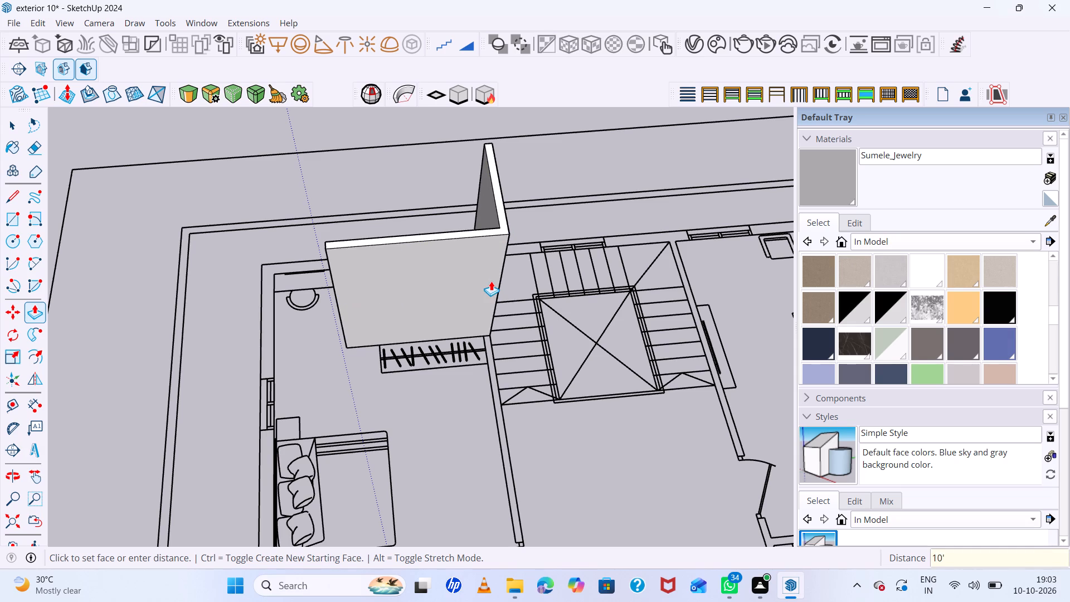
Extrude the short wall face between the dressing table and the washbasin to the same 10' height.
scroll(483, 273, down, 4)
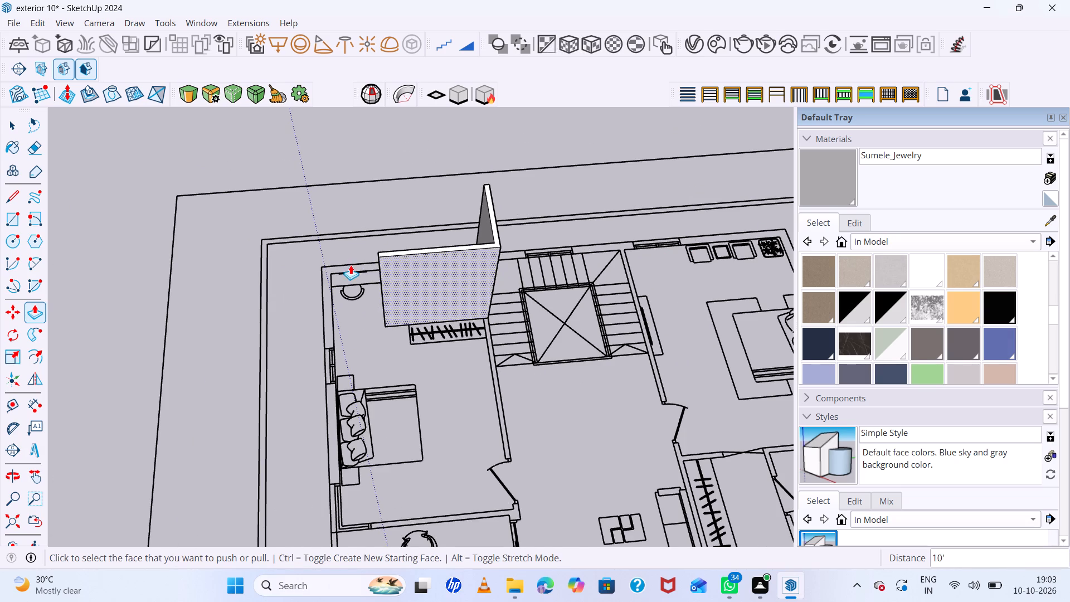
middle_drag(351, 265, 650, 249)
scroll(367, 336, up, 4)
scroll(317, 339, up, 5)
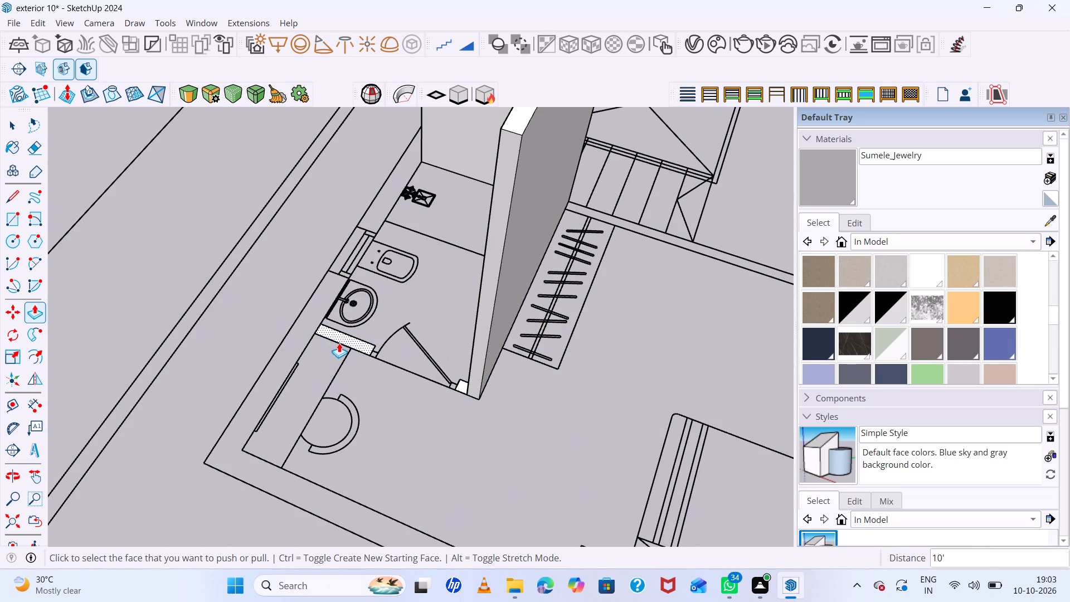
double_click(343, 338)
Draw a rectangle across the bathroom door opening at wall-top level, joining the short wall to the wardrobe-side wall.
scroll(347, 350, down, 12)
scroll(395, 289, up, 7)
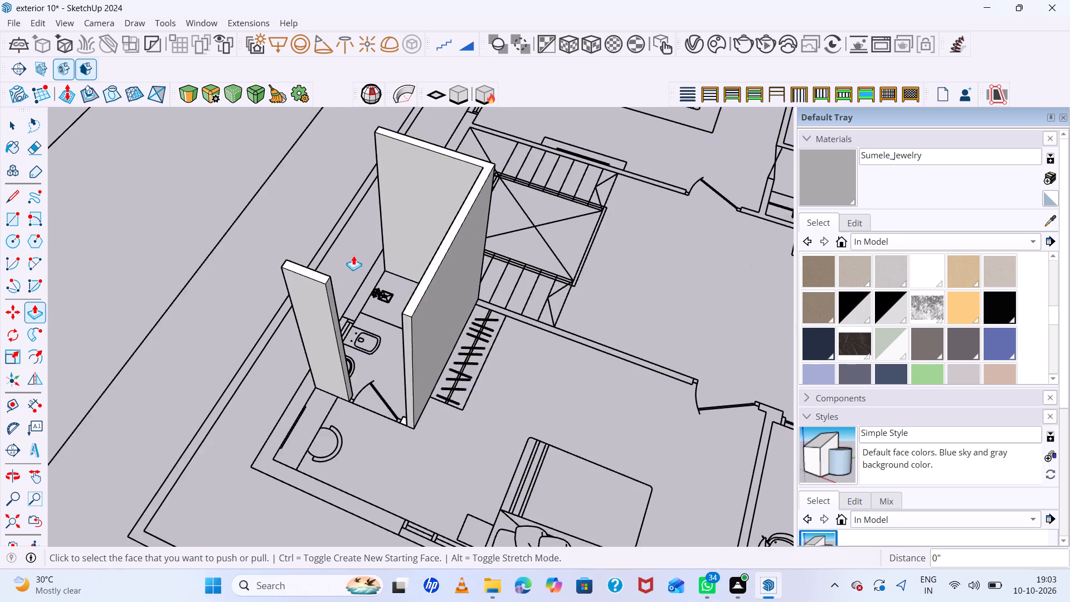
scroll(353, 255, up, 4)
middle_drag(410, 318, 444, 314)
key(space)
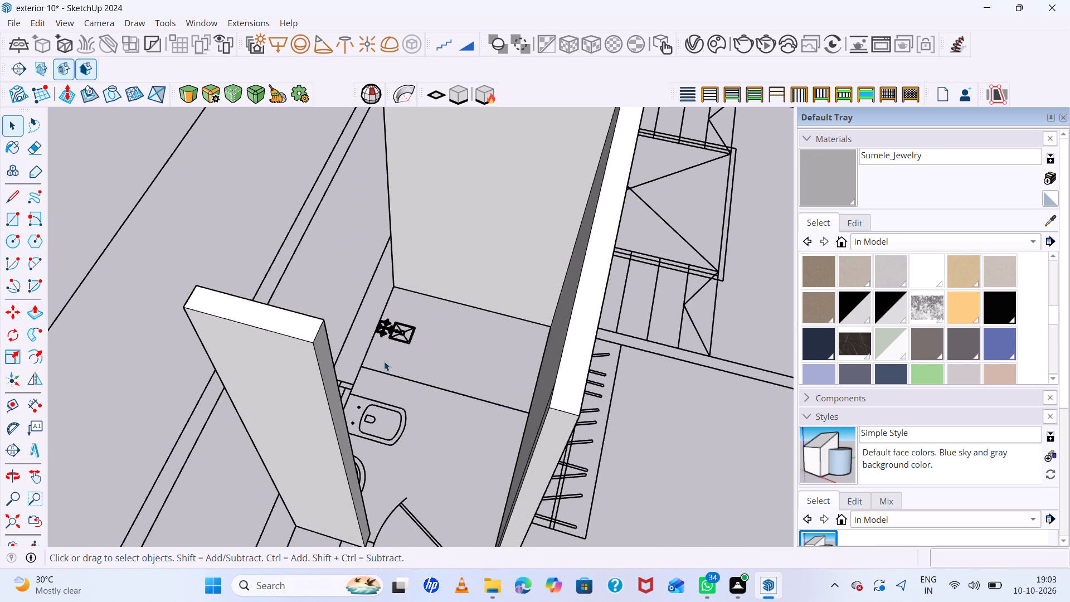
key(r)
click(313, 341)
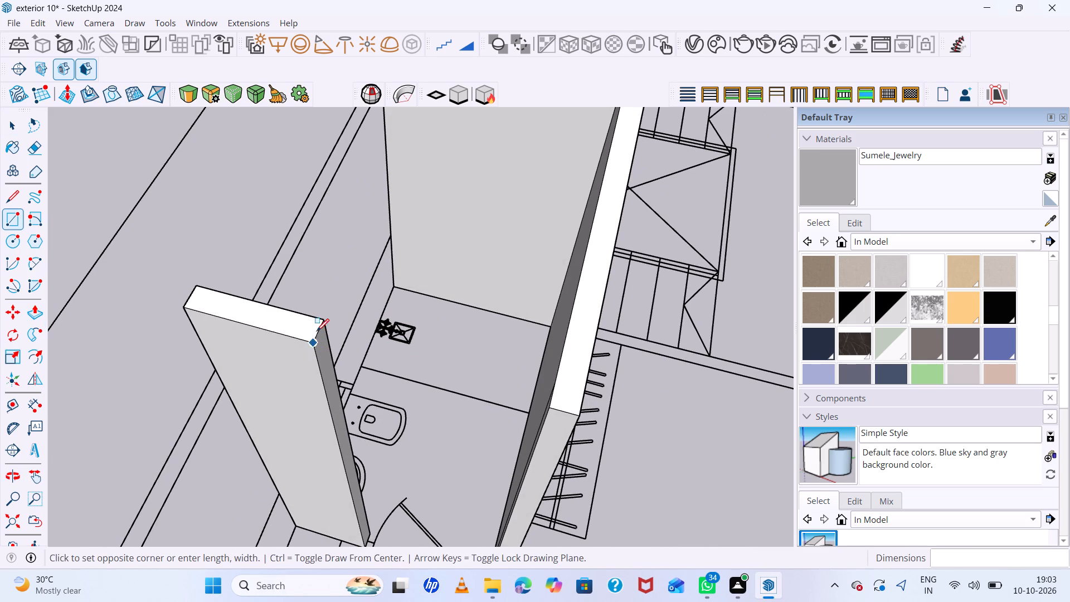
click(323, 320)
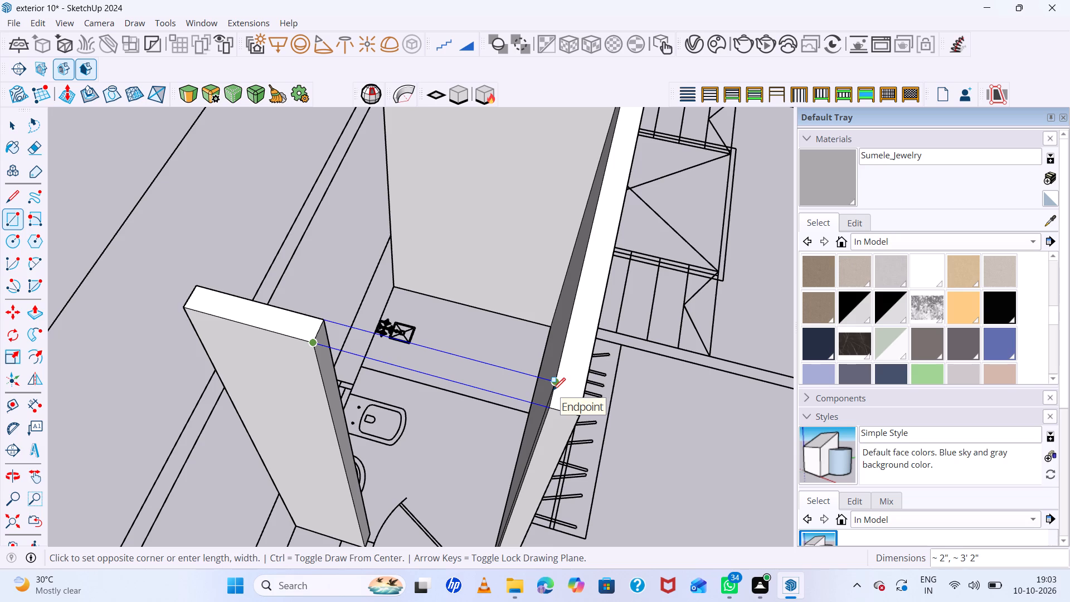
click(553, 390)
middle_drag(484, 381, 493, 384)
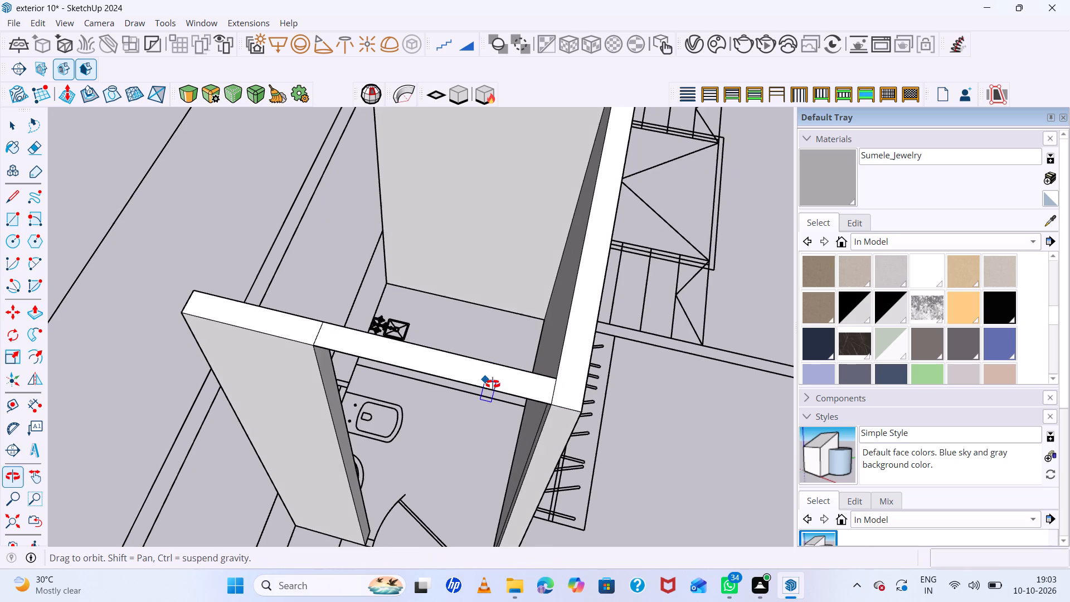
Extrude the rectangle above the bathroom door opening 2' downward to form a lintel.
middle_drag(493, 384, 521, 349)
key(space)
key(p)
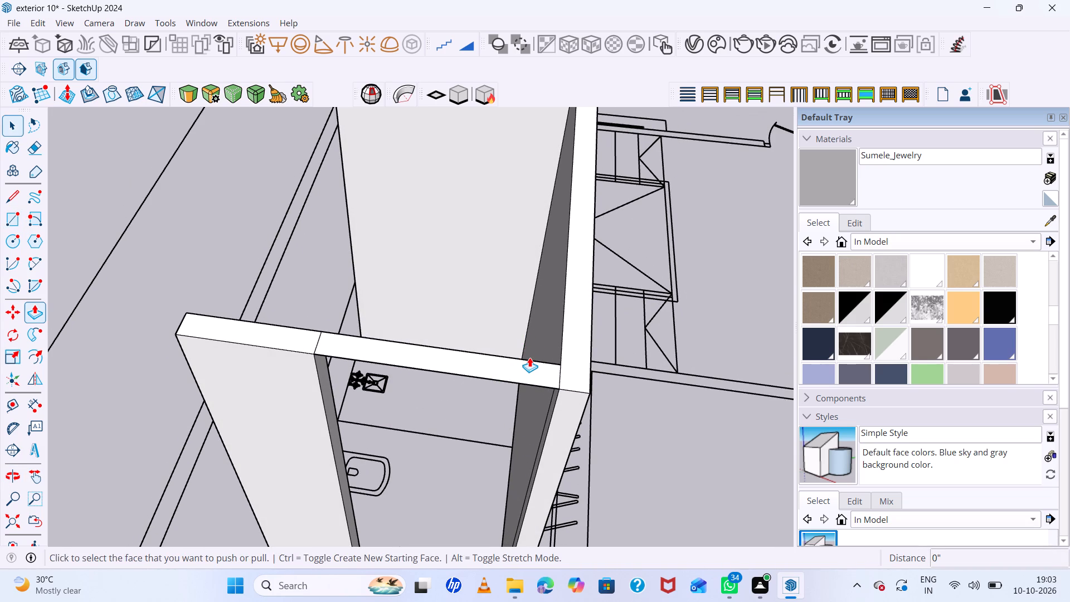
click(530, 357)
key(space)
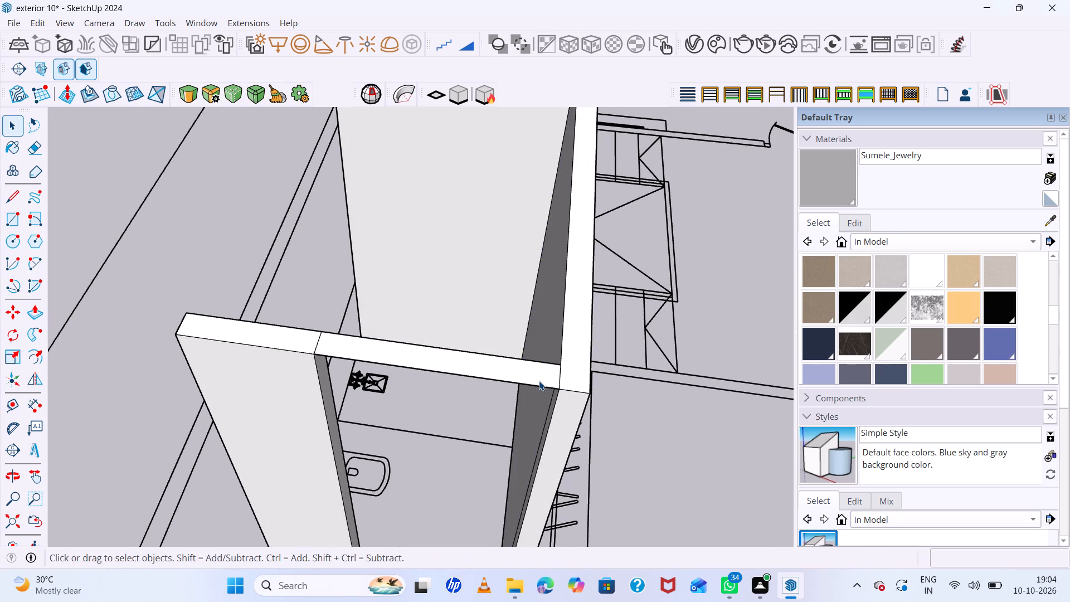
click(535, 371)
key(p)
click(534, 373)
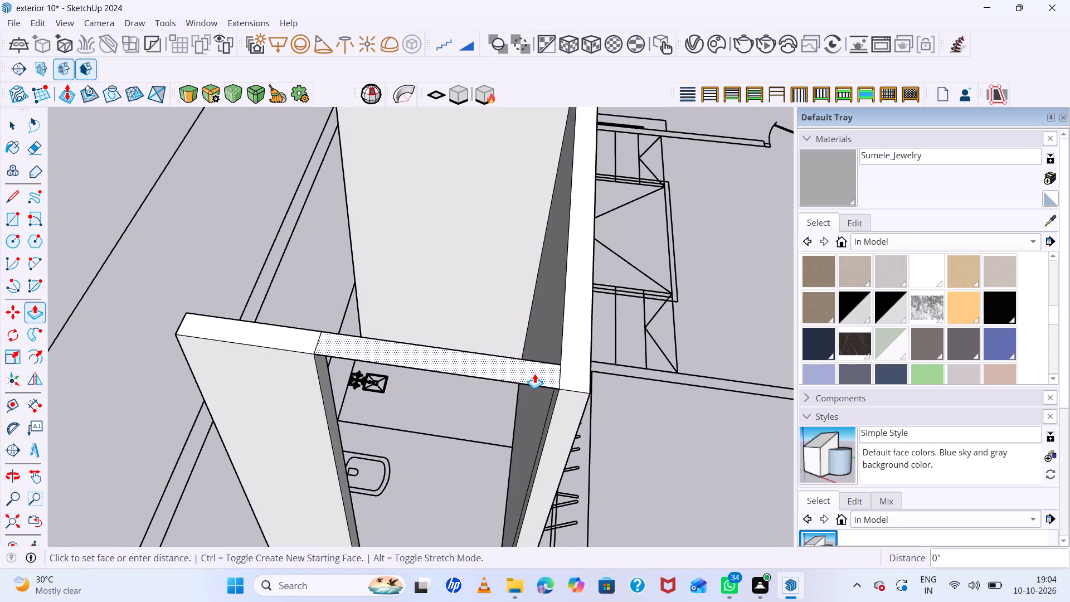
middle_drag(541, 428, 544, 344)
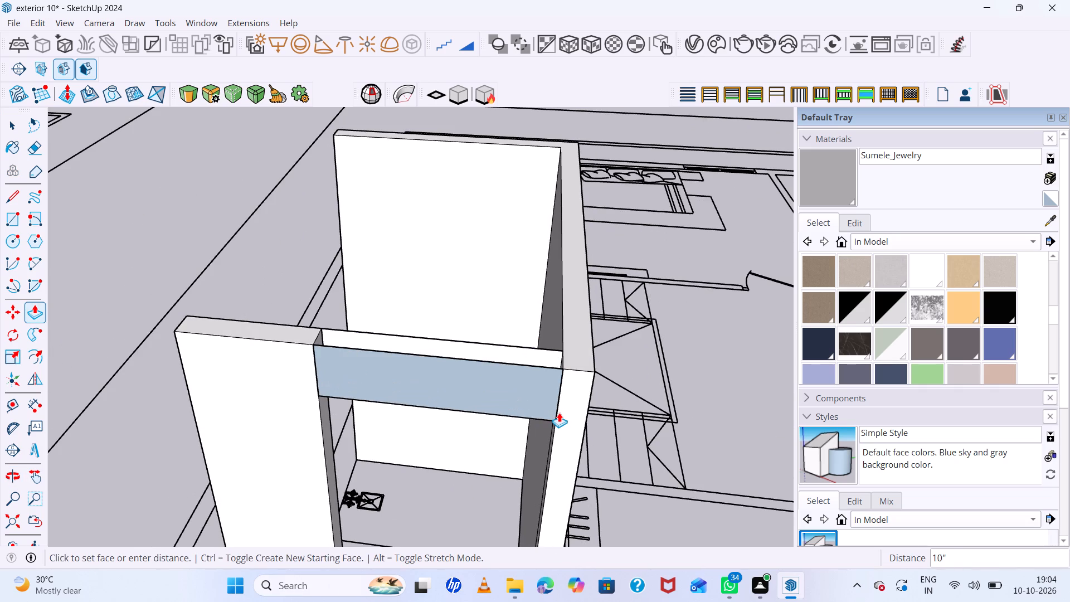
text(2')
key(Return)
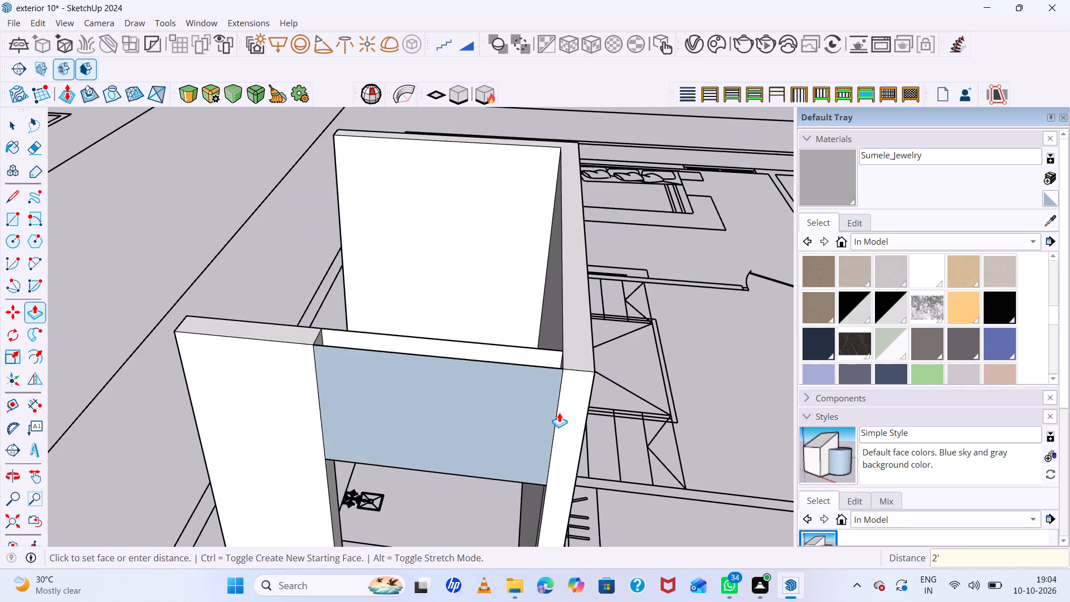
Draw a rectangle of about 3' 2" by 5" closing the open top of the lintel between the short wall and wardrobe-side wall.
key(space)
scroll(266, 277, down, 5)
scroll(296, 334, down, 4)
middle_drag(298, 336, 300, 336)
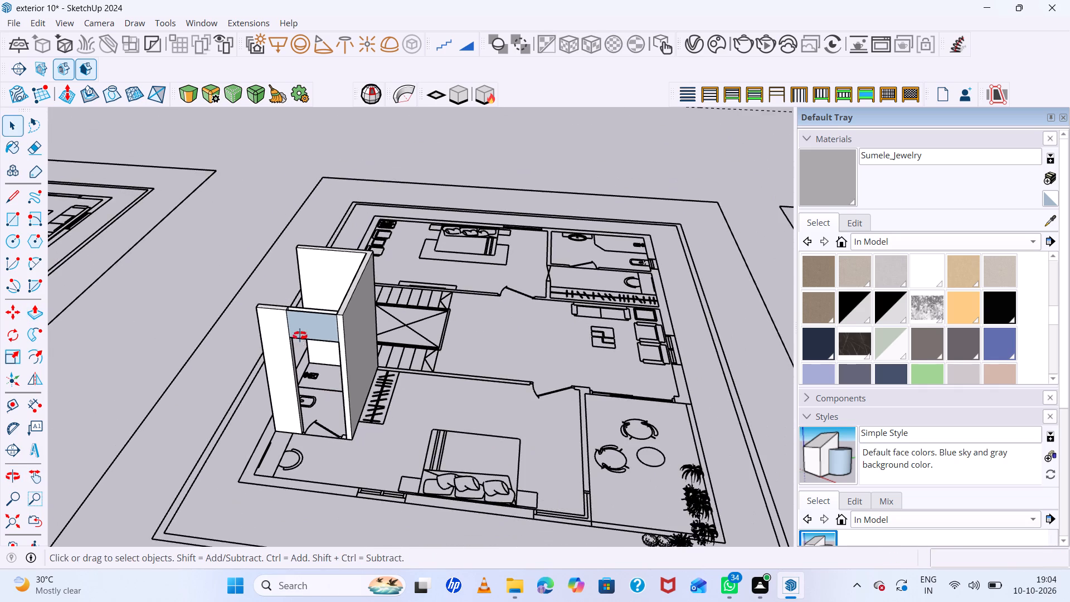
middle_drag(300, 336, 318, 405)
scroll(322, 357, up, 13)
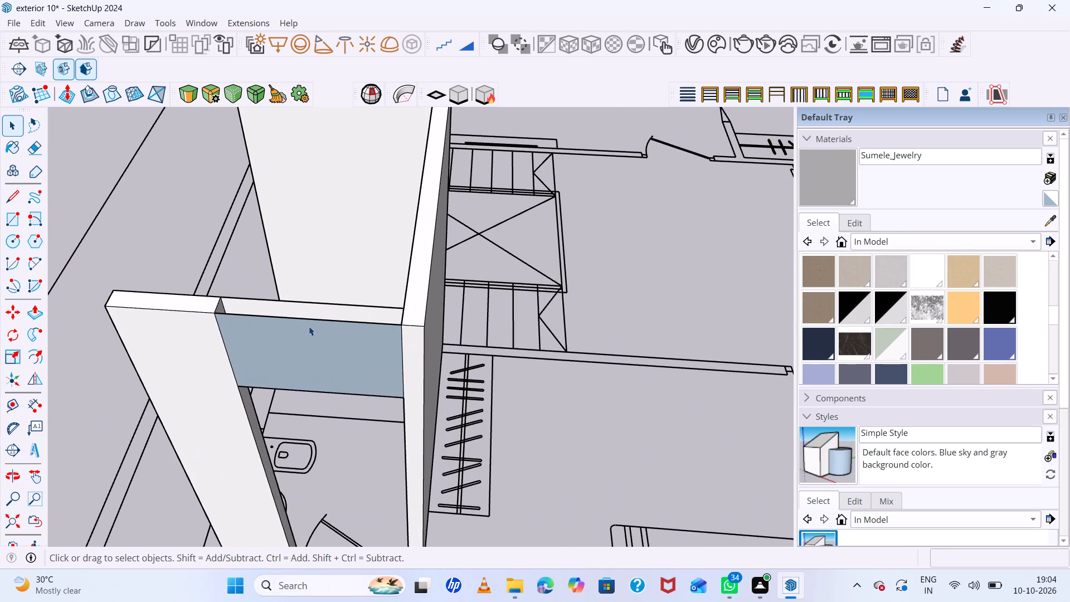
key(r)
scroll(249, 302, up, 5)
click(193, 323)
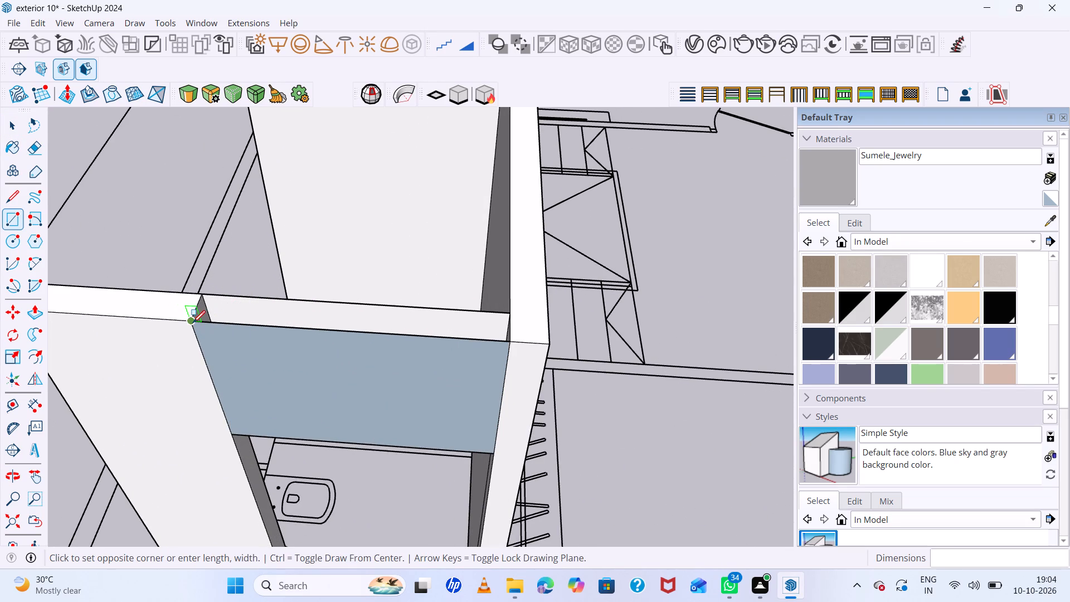
click(508, 312)
Reverse the lintel's bedroom-side face so its front side points outward.
key(space)
click(446, 368)
right_click(446, 368)
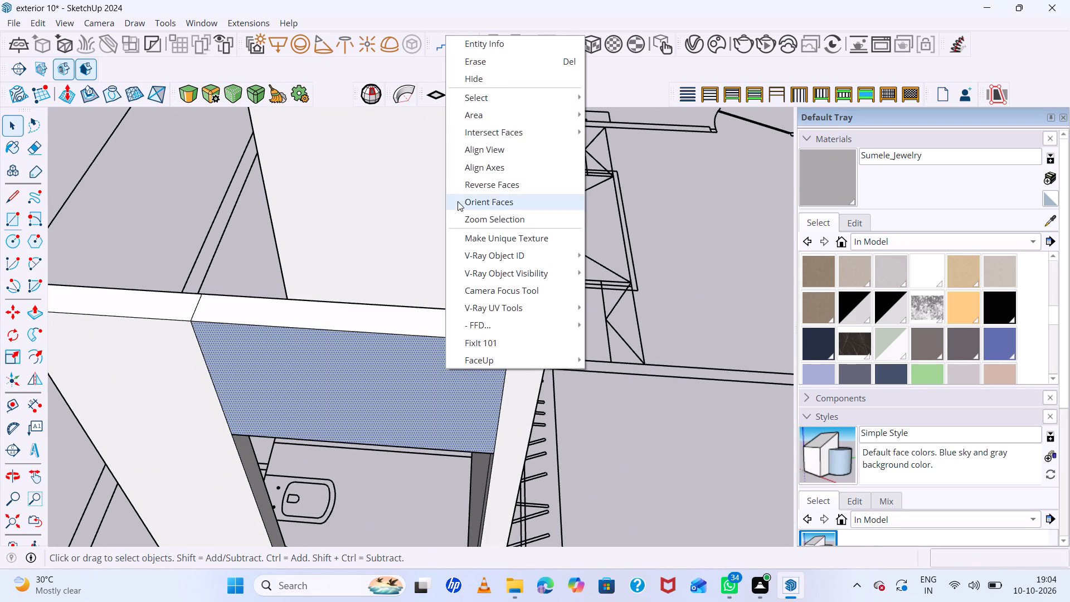
click(468, 187)
Reverse the lintel's bathroom-side face so its front side points outward.
scroll(486, 390, down, 7)
middle_drag(410, 317, 376, 522)
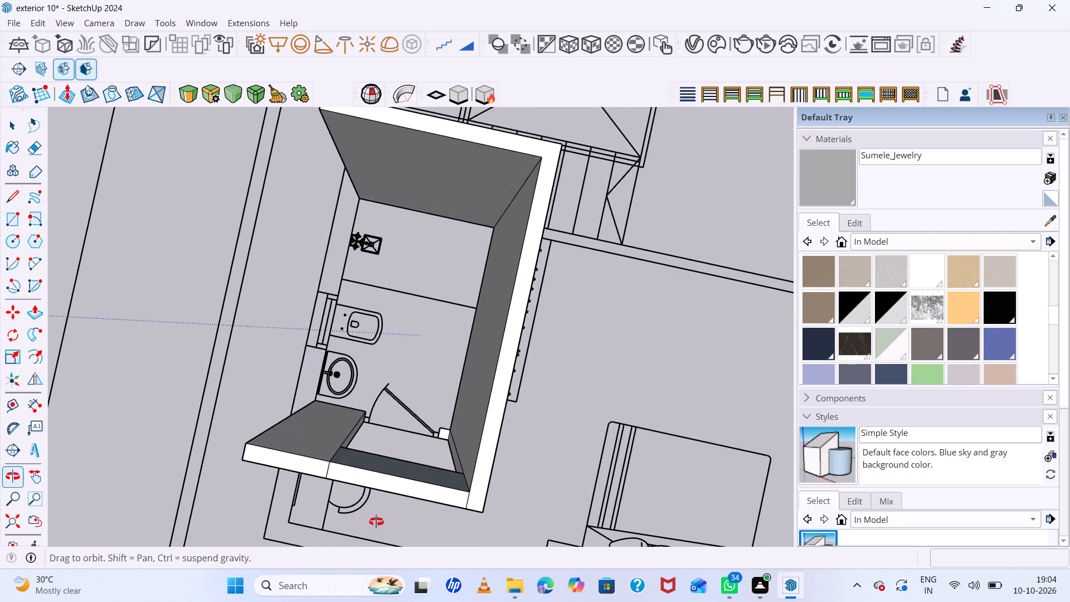
middle_drag(376, 522, 376, 523)
scroll(363, 464, up, 7)
middle_drag(363, 463, 354, 517)
click(373, 482)
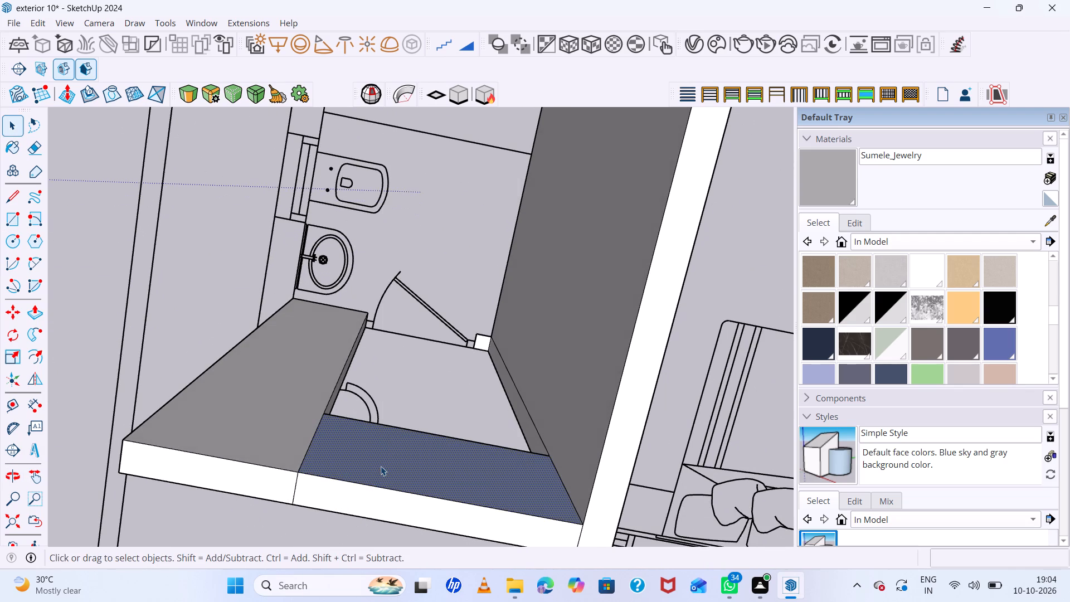
right_click(381, 466)
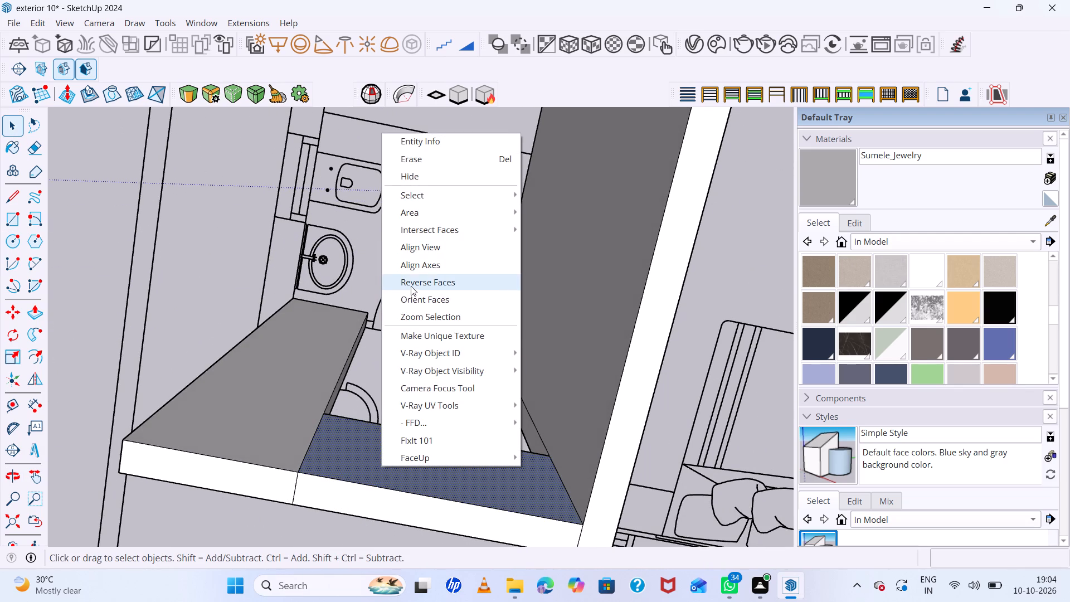
click(411, 286)
Erase the seam between the lintel and the short wall on the bathroom side.
key(e)
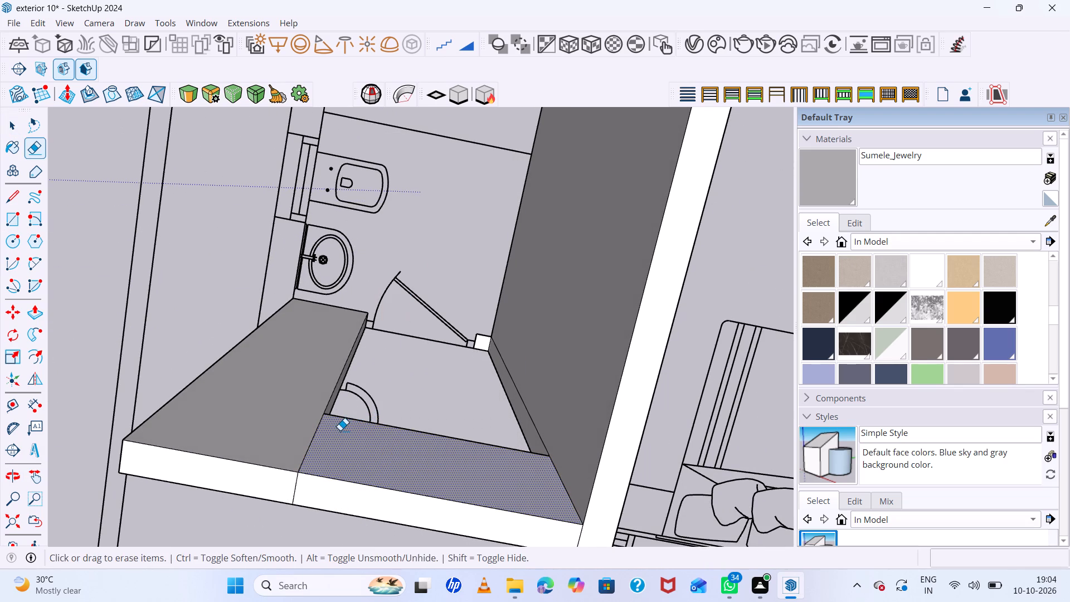
drag(327, 436, 303, 443)
Erase the seams between the lintel and the wardrobe-side wall on the bedroom-side face and the wall top.
scroll(381, 426, down, 5)
middle_drag(458, 473, 474, 292)
scroll(480, 387, up, 2)
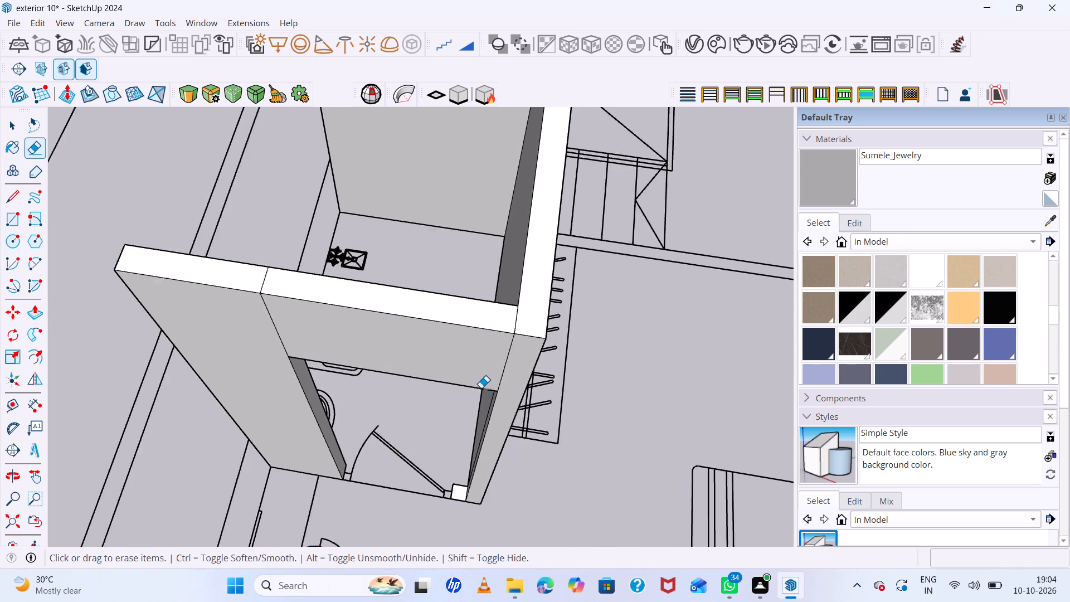
scroll(481, 388, up, 2)
middle_drag(508, 438, 693, 361)
middle_click(693, 361)
scroll(582, 322, up, 4)
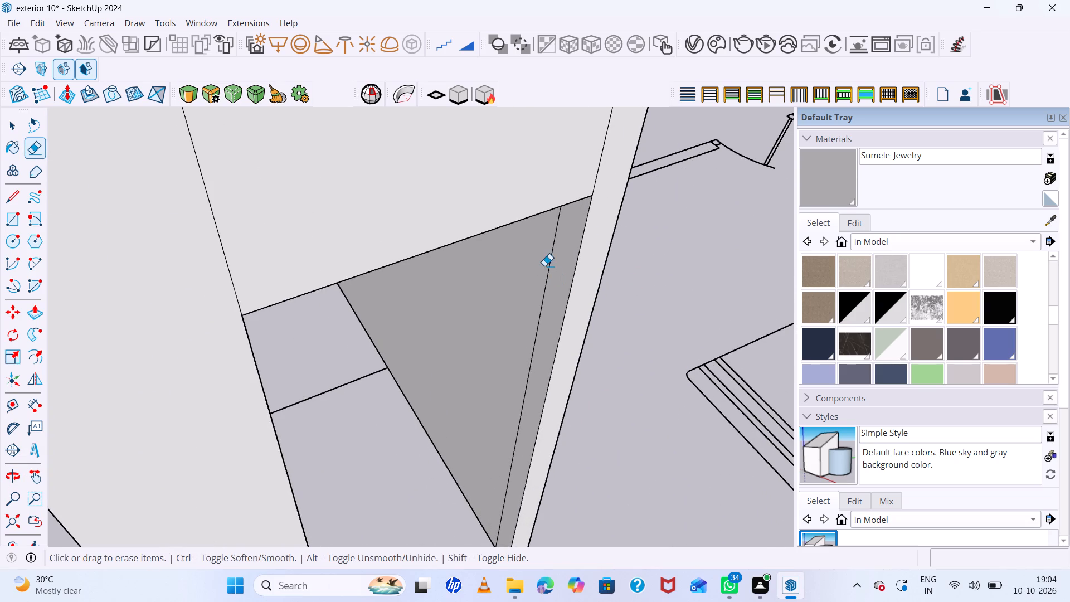
click(549, 270)
scroll(527, 314, down, 11)
scroll(553, 266, up, 6)
click(551, 235)
drag(549, 236, 539, 246)
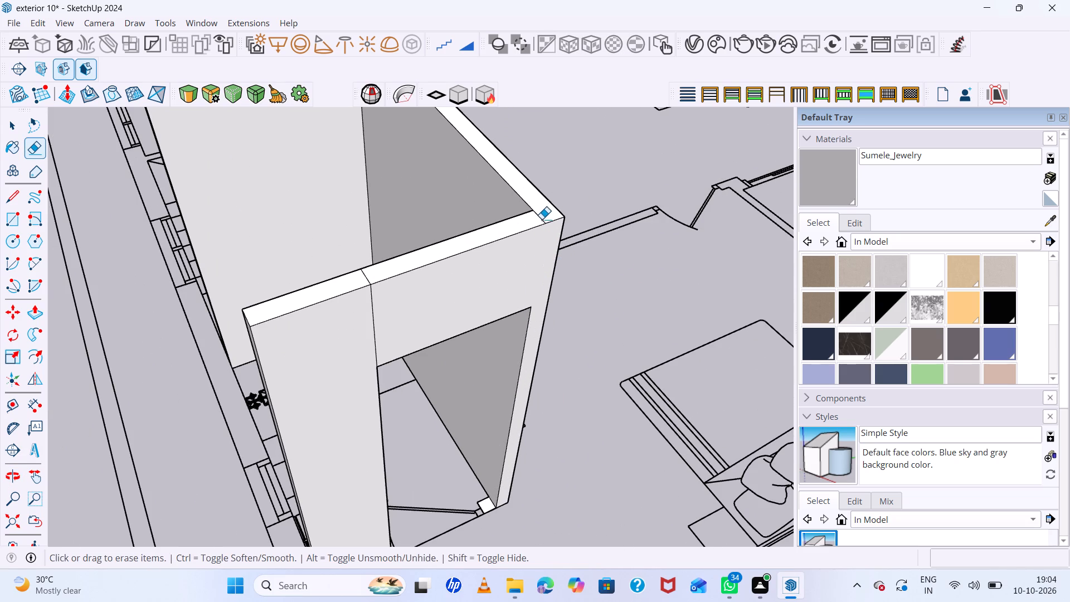
drag(542, 219, 537, 230)
key(ctrl+z)
scroll(534, 227, up, 4)
click(542, 213)
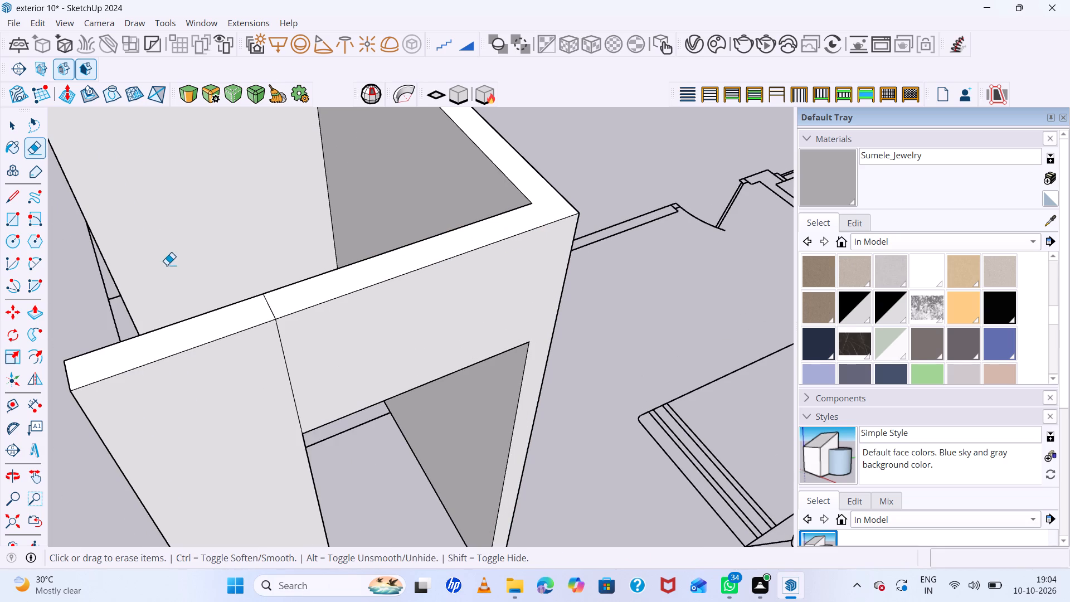
Erase the seams between the lintel and the short wall on the wall top and the bedroom-side face.
click(273, 307)
click(273, 308)
drag(289, 331, 279, 344)
click(277, 347)
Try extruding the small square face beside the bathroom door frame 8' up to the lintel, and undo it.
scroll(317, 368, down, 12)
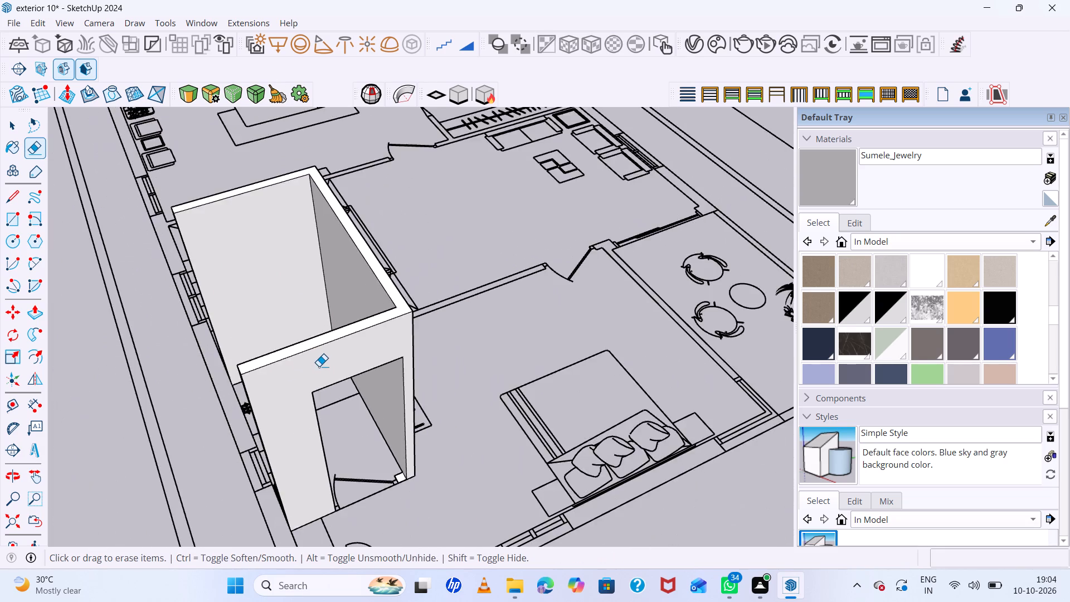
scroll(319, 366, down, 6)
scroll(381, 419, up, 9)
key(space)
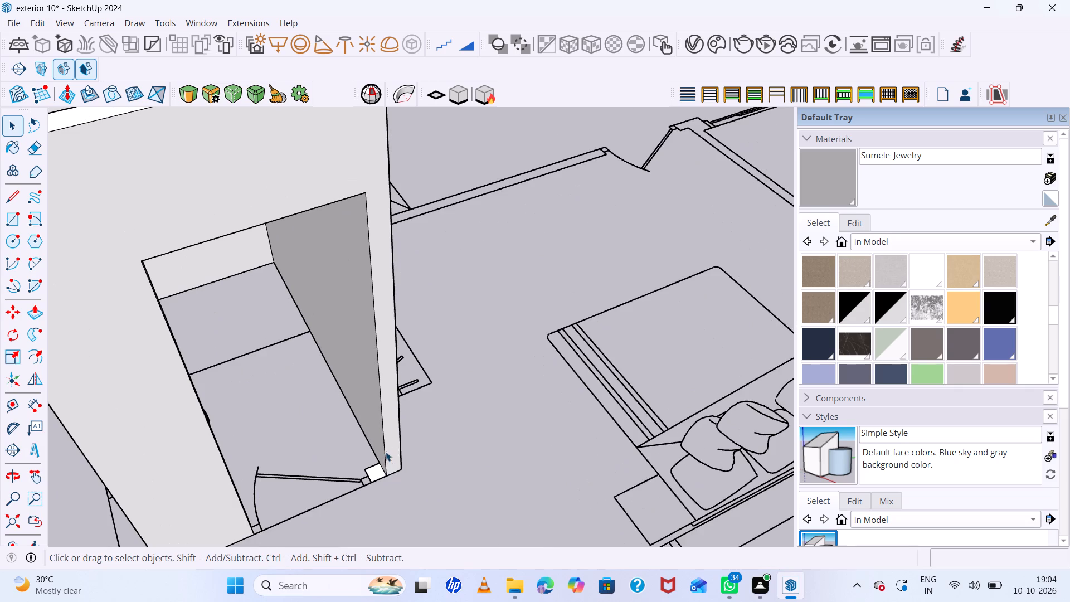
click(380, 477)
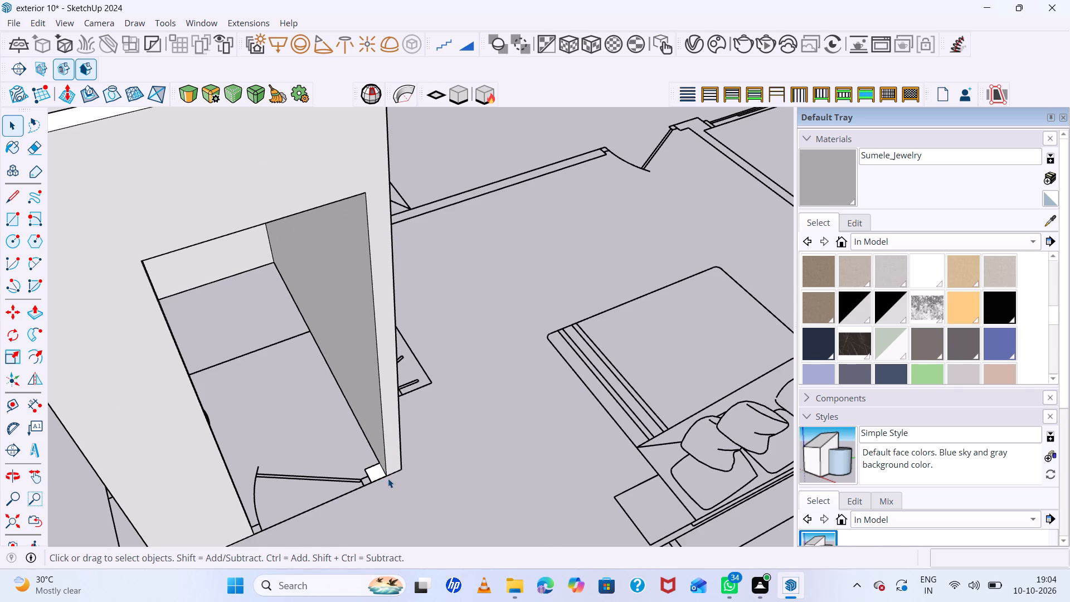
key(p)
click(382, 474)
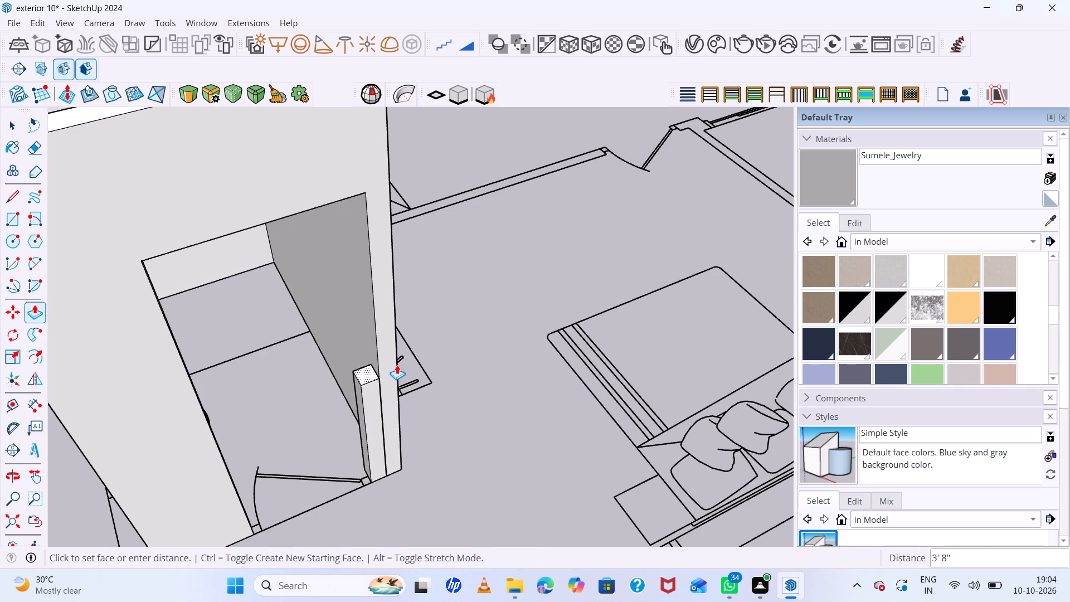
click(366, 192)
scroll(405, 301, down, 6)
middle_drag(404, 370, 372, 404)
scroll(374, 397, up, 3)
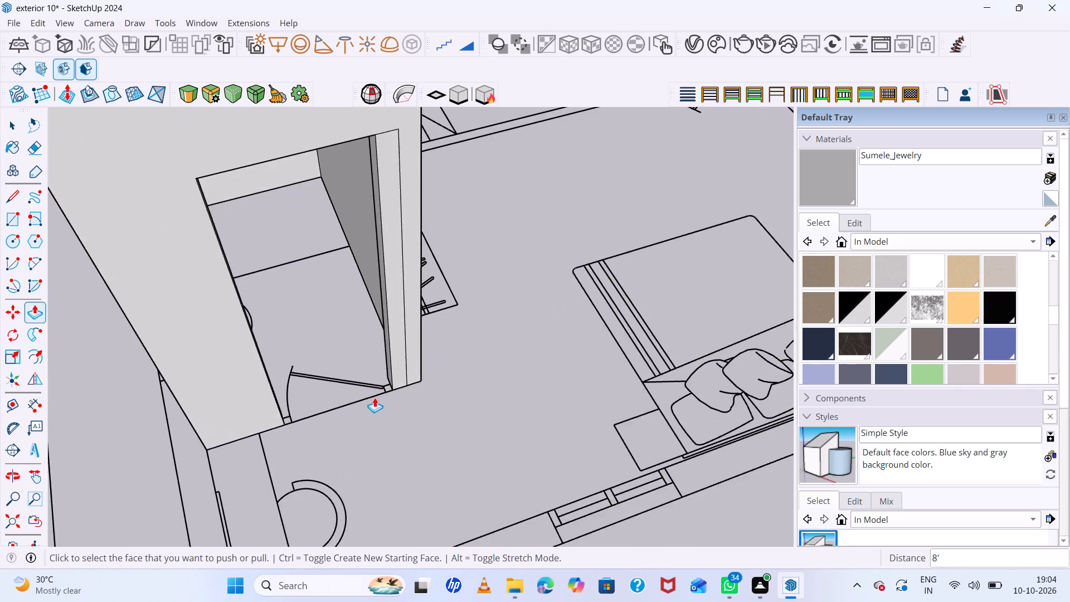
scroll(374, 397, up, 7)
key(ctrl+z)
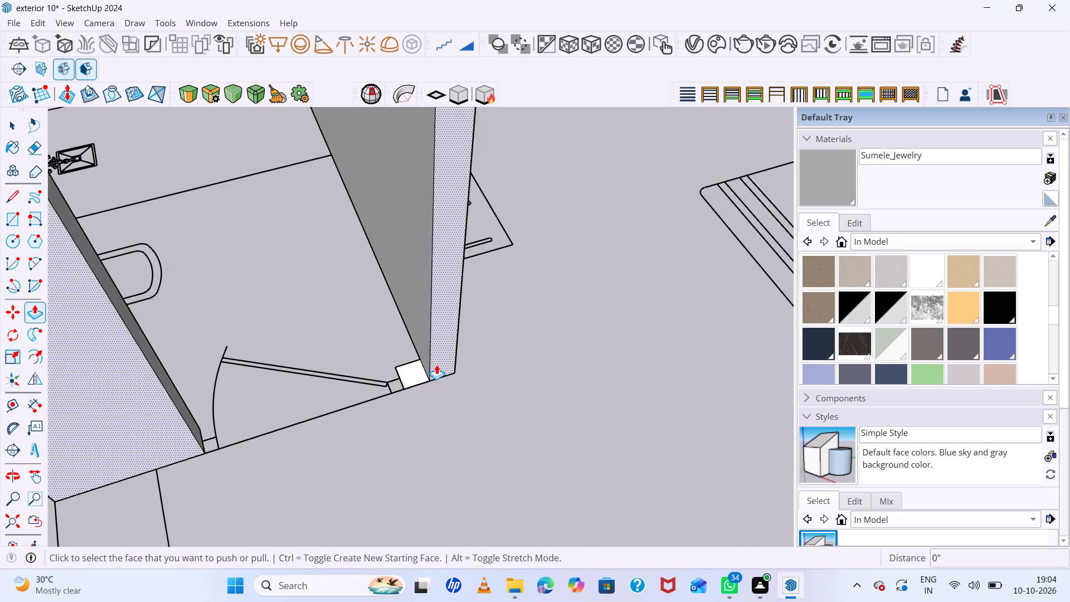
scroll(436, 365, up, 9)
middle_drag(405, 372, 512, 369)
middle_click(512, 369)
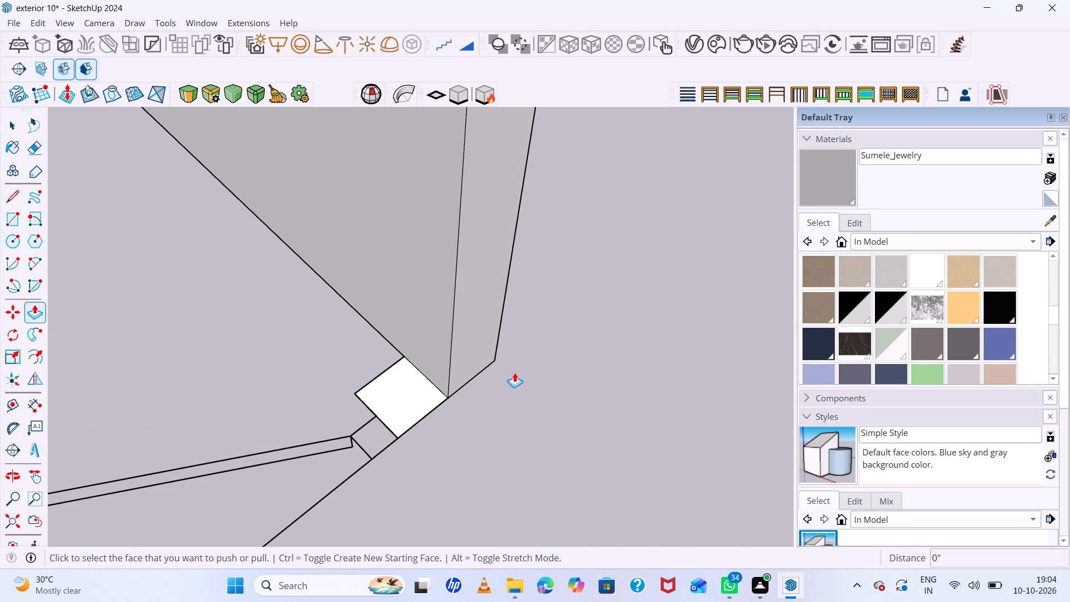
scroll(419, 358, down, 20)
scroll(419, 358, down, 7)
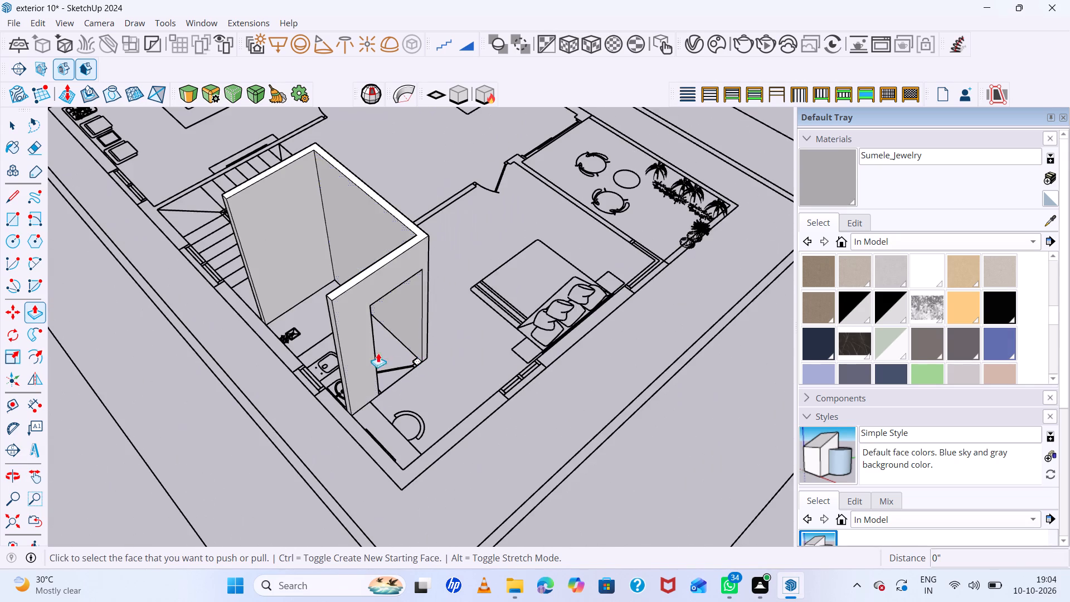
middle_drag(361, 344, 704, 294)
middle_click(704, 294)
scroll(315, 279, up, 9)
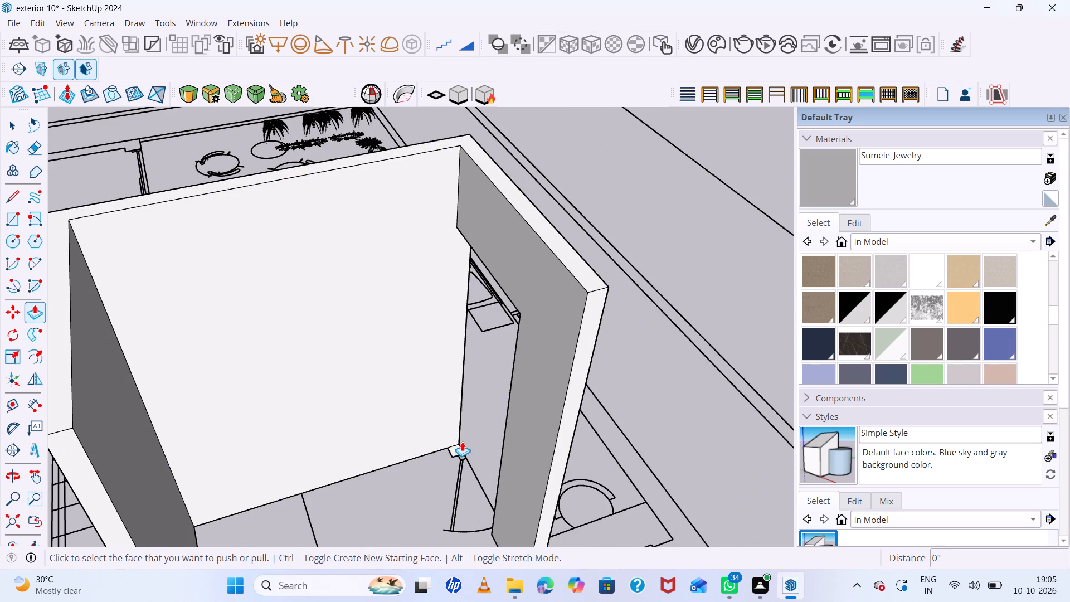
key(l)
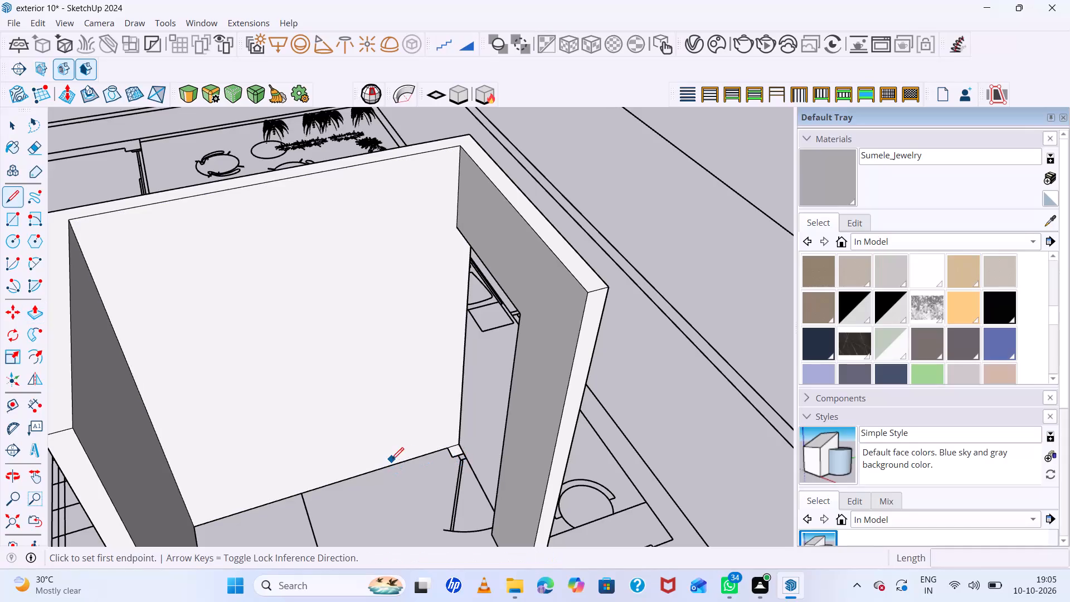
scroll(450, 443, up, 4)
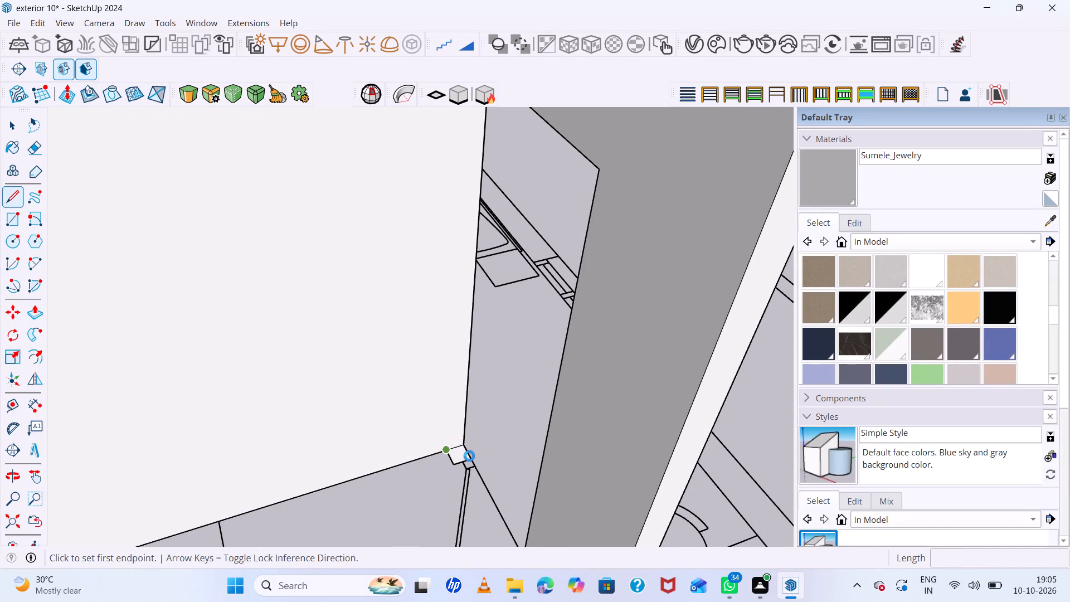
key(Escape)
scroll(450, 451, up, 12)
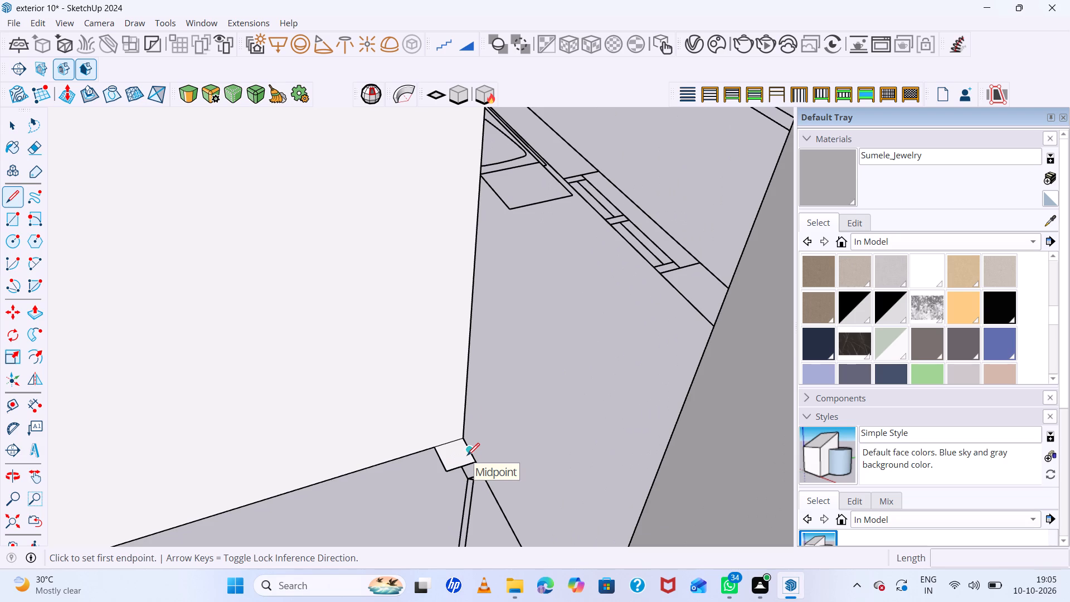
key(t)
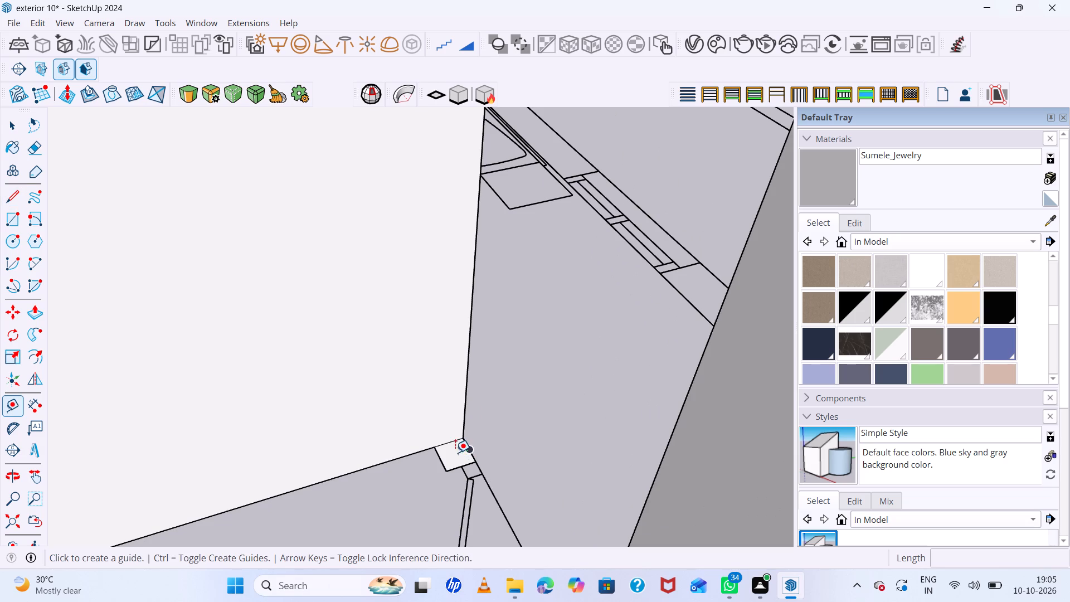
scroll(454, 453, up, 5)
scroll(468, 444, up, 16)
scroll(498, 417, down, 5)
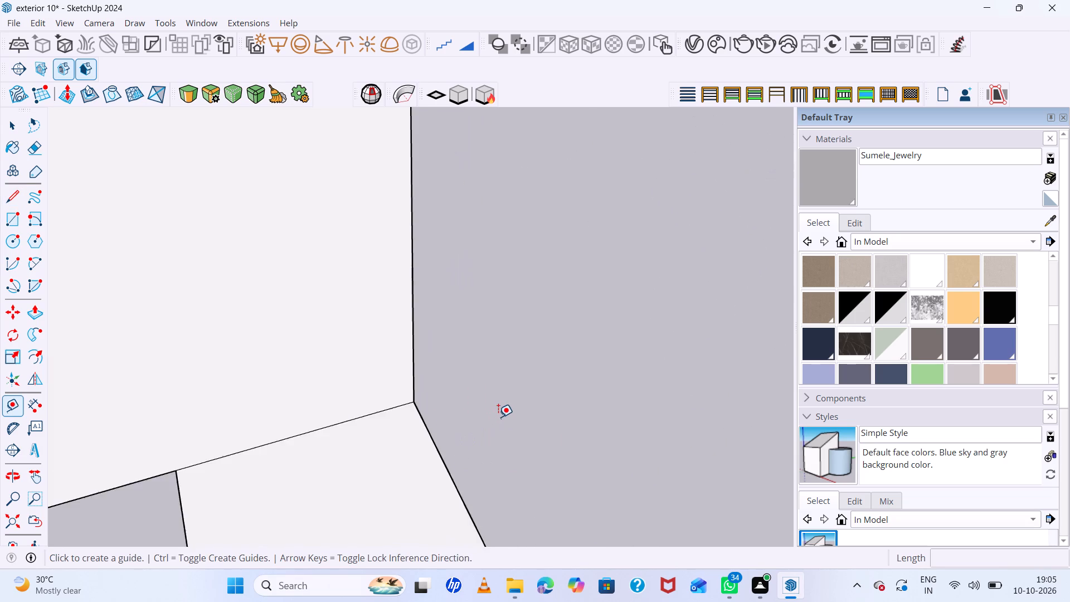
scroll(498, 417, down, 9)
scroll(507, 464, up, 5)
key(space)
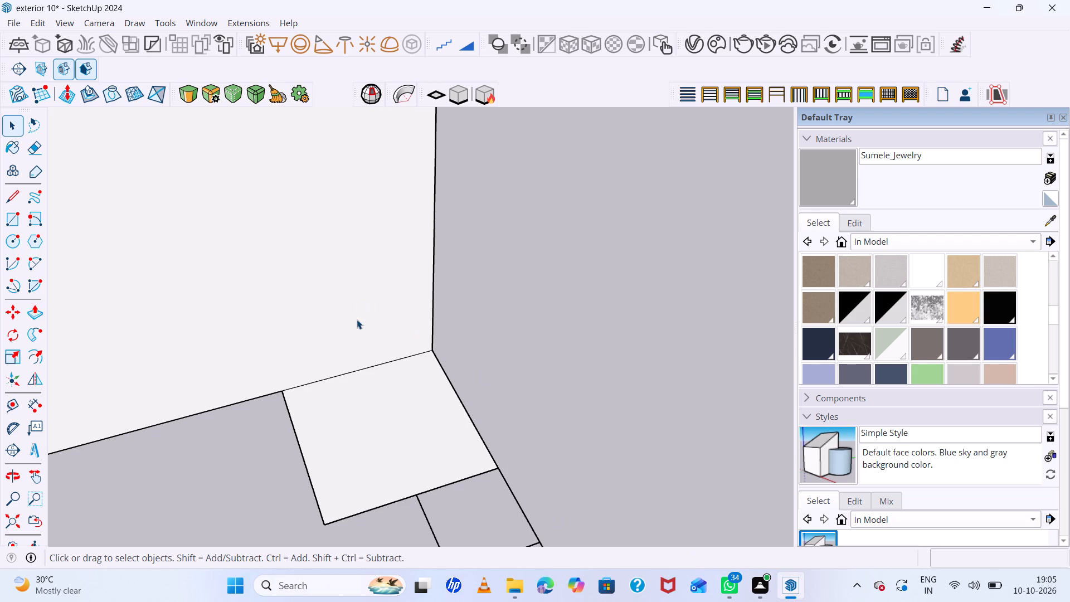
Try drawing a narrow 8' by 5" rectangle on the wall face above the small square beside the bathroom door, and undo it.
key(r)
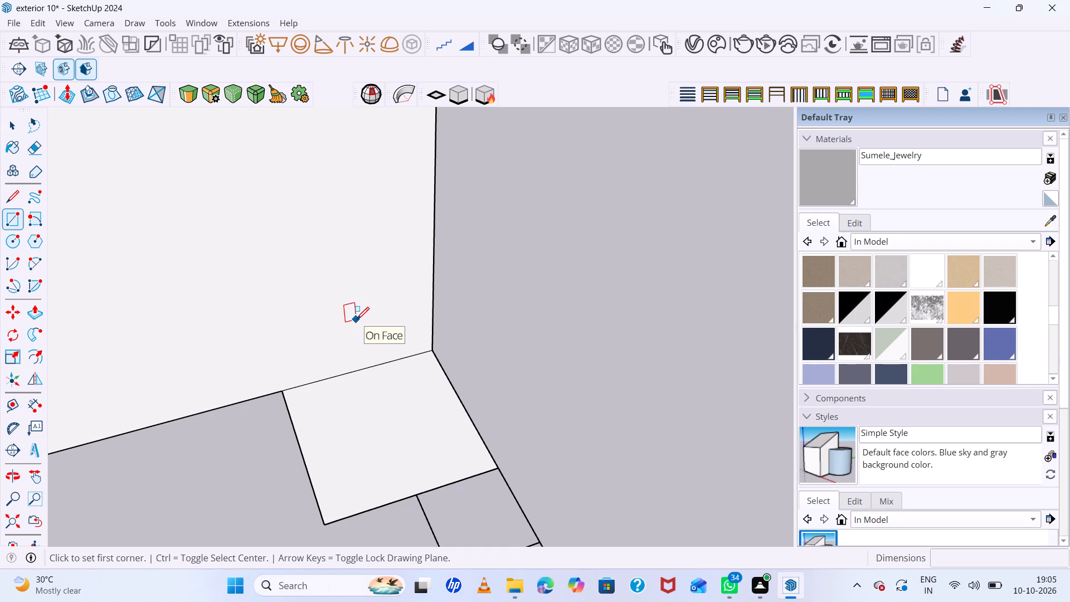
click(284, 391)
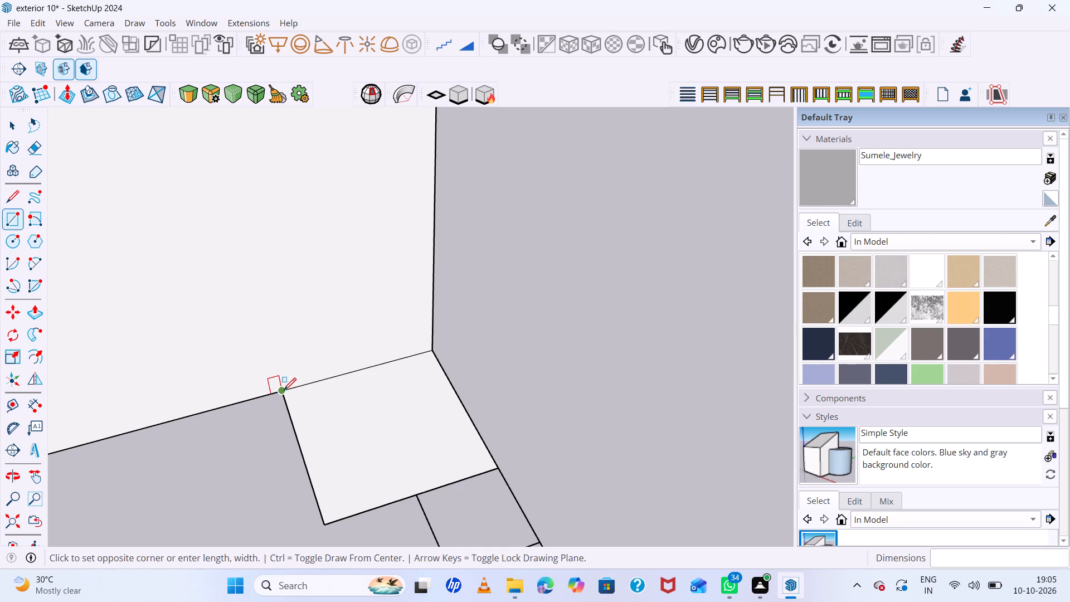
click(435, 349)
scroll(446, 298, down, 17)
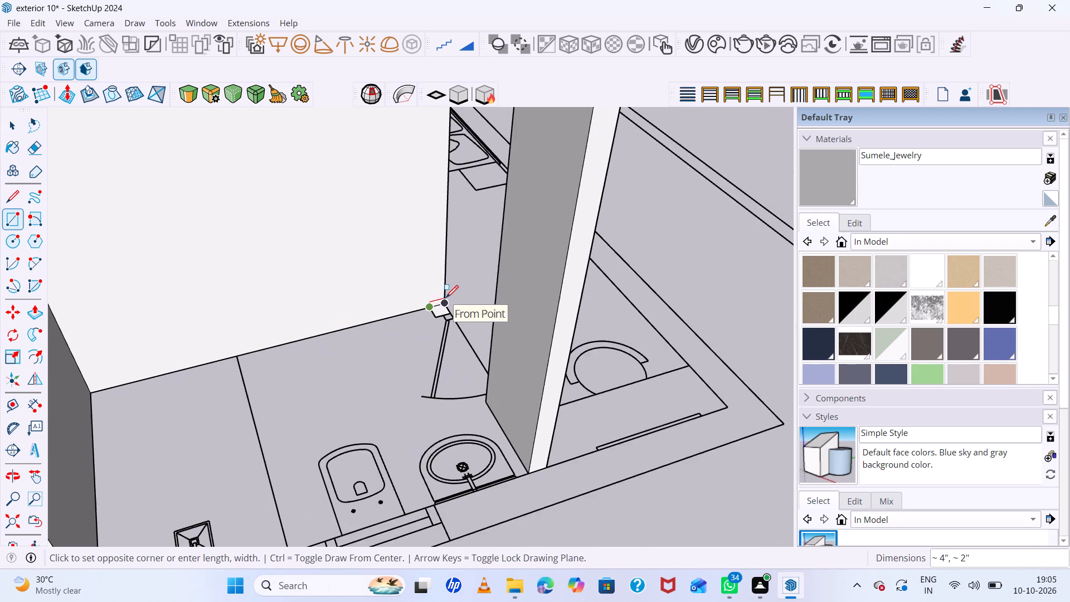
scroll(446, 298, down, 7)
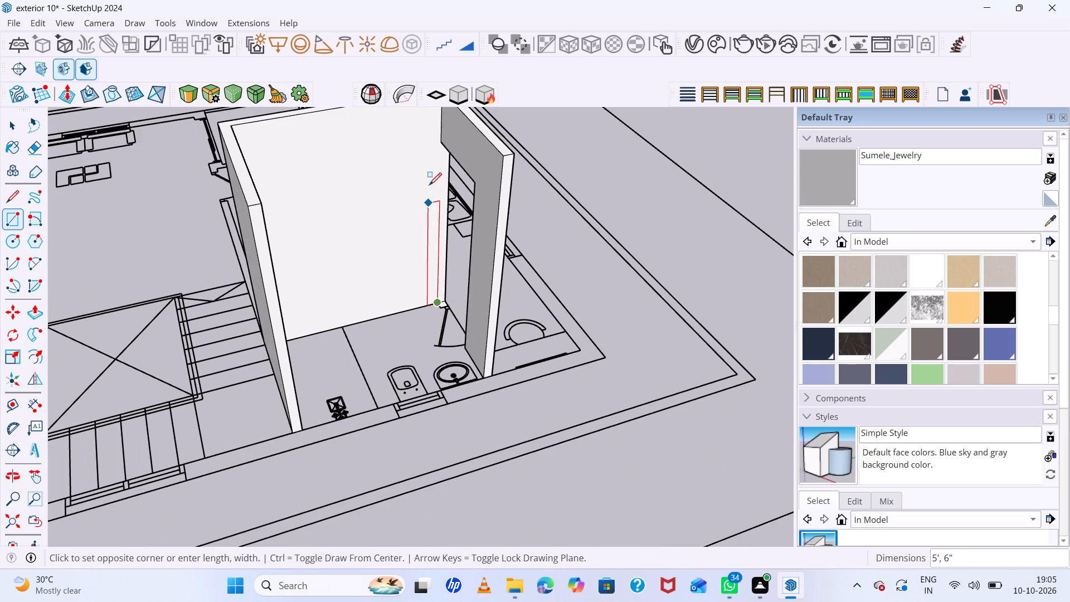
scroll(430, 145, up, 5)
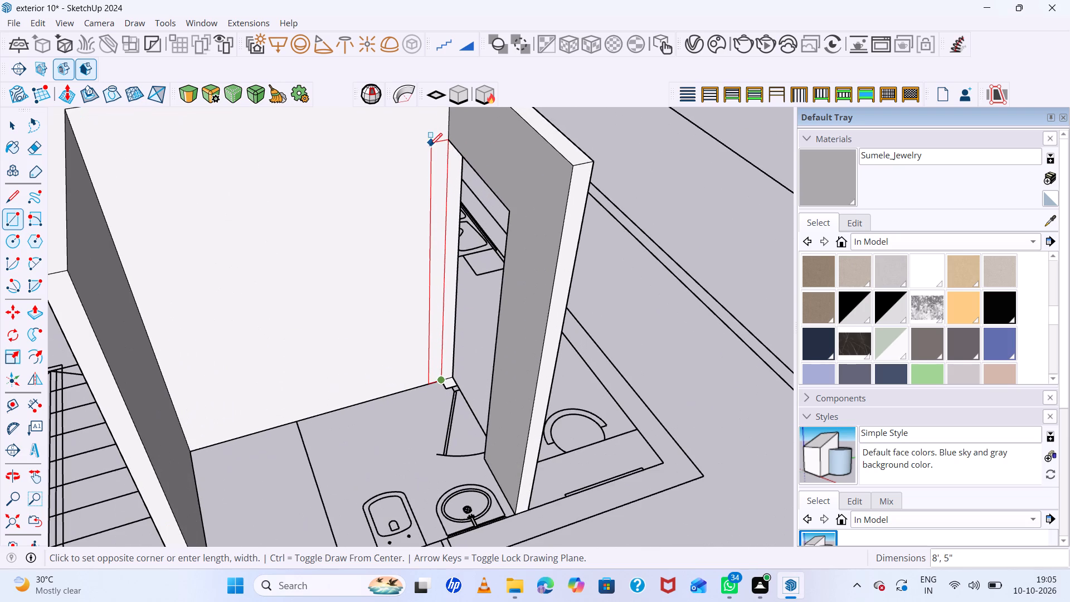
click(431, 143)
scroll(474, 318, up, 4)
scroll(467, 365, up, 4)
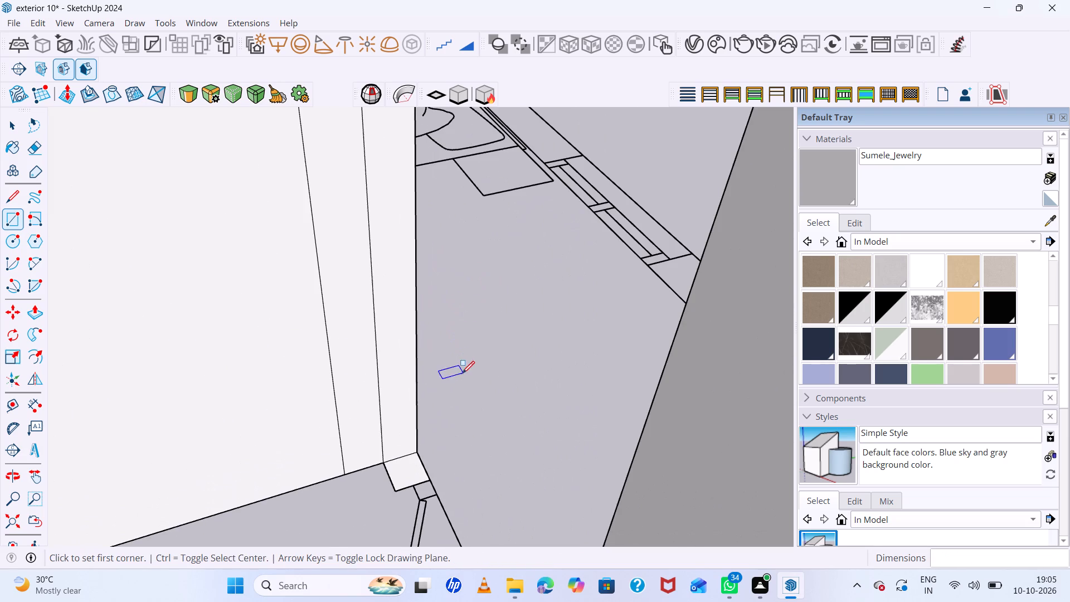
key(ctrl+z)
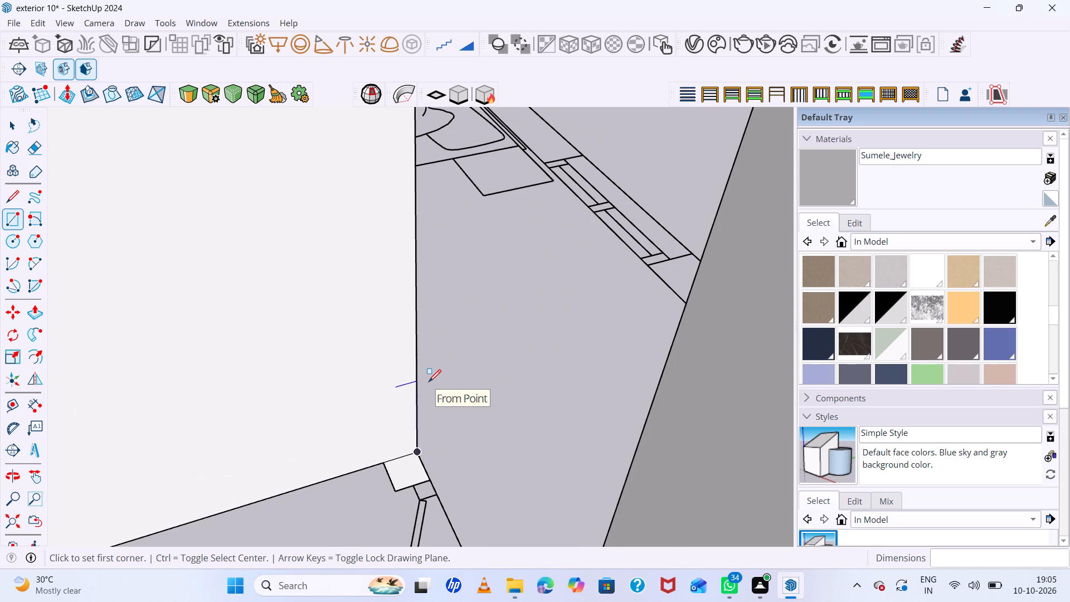
Draw a rectangle 8' high and about 4" wide on the wall face, from the small square's inner edge up to the lintel.
click(417, 454)
click(384, 463)
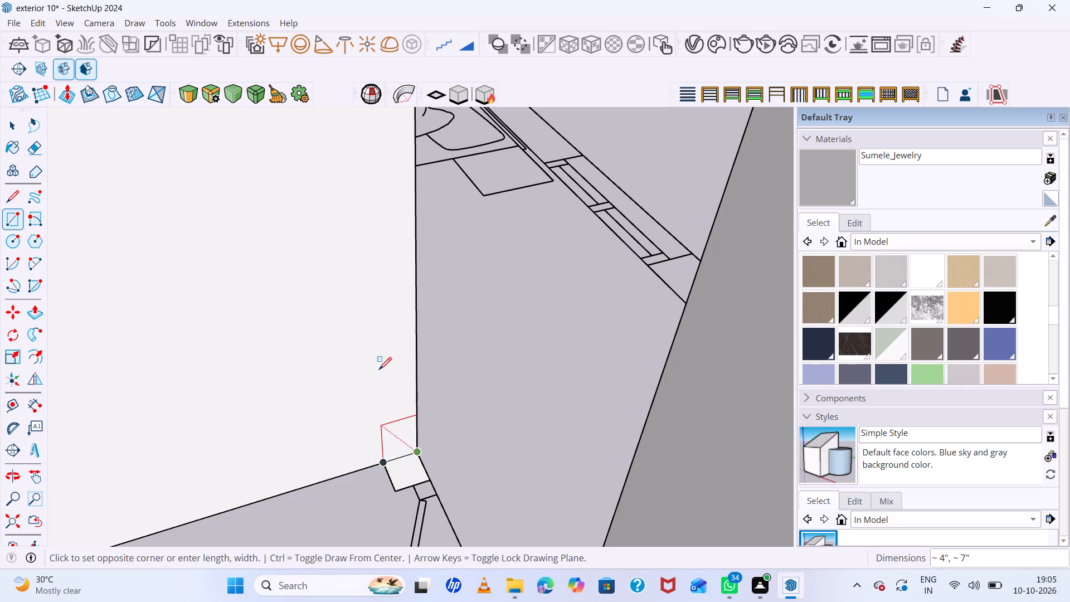
scroll(369, 309, down, 11)
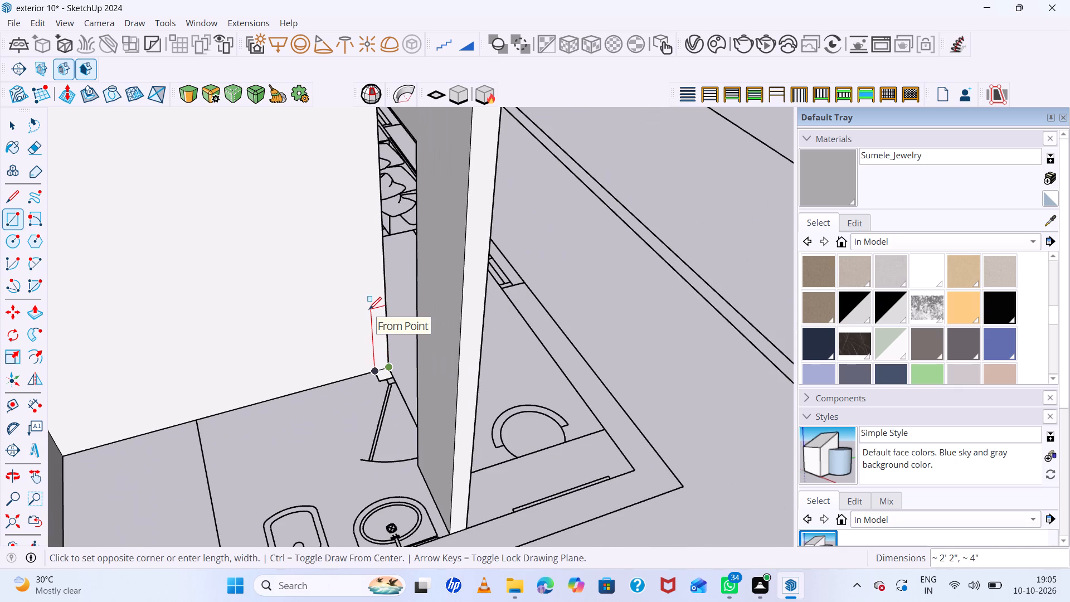
scroll(369, 309, down, 6)
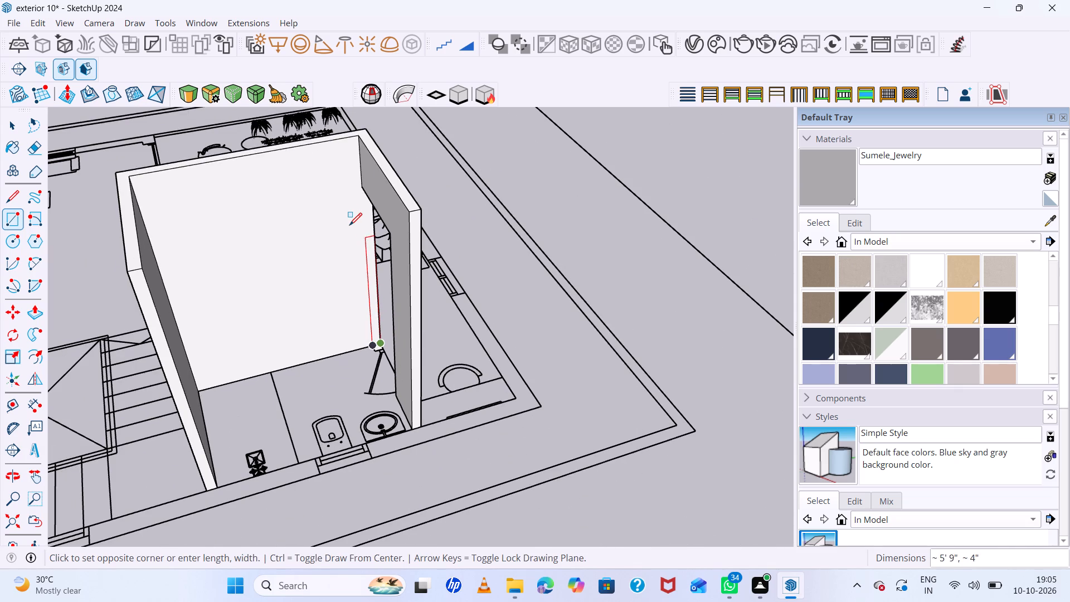
click(358, 185)
Extrude the narrow wall strip about 5" to the small square's outer corner to form the door jamb below the lintel.
scroll(392, 244, down, 5)
middle_drag(324, 250, 7, 235)
scroll(355, 211, up, 2)
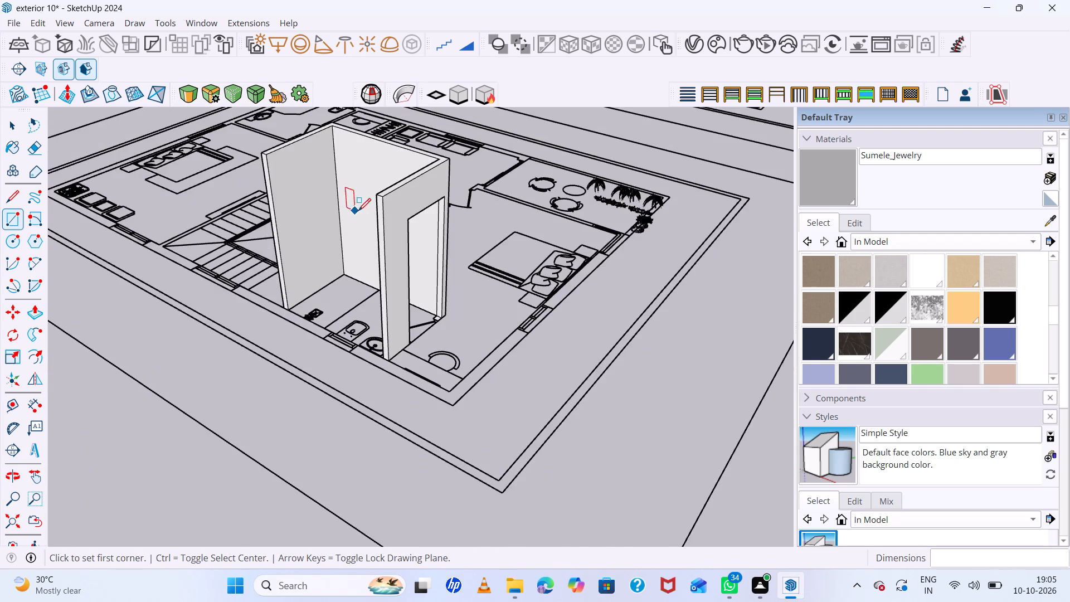
scroll(358, 211, up, 8)
scroll(487, 339, up, 11)
key(space)
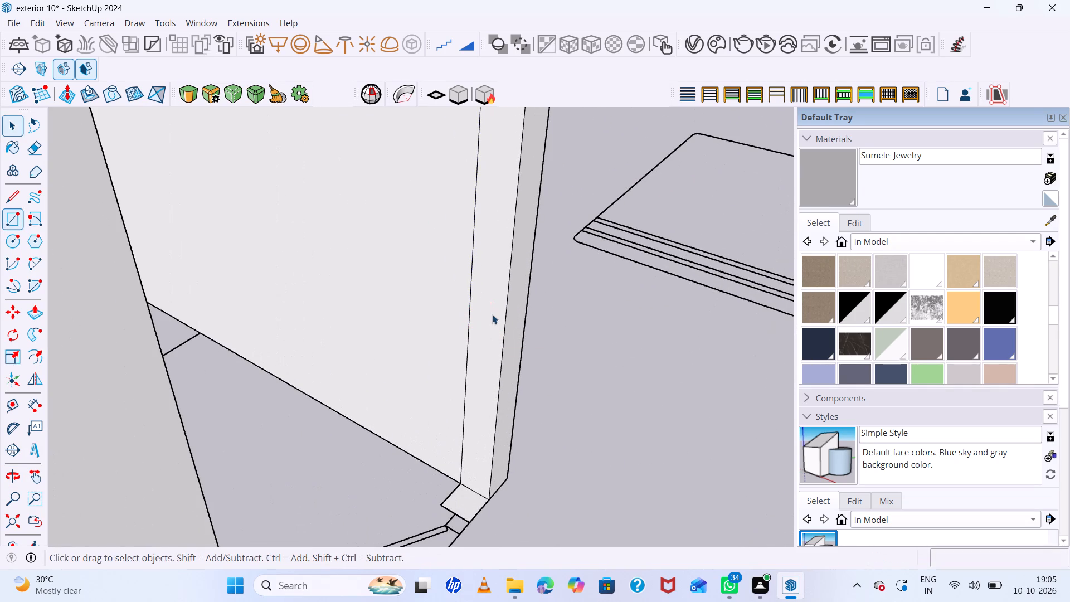
click(492, 314)
key(p)
click(493, 314)
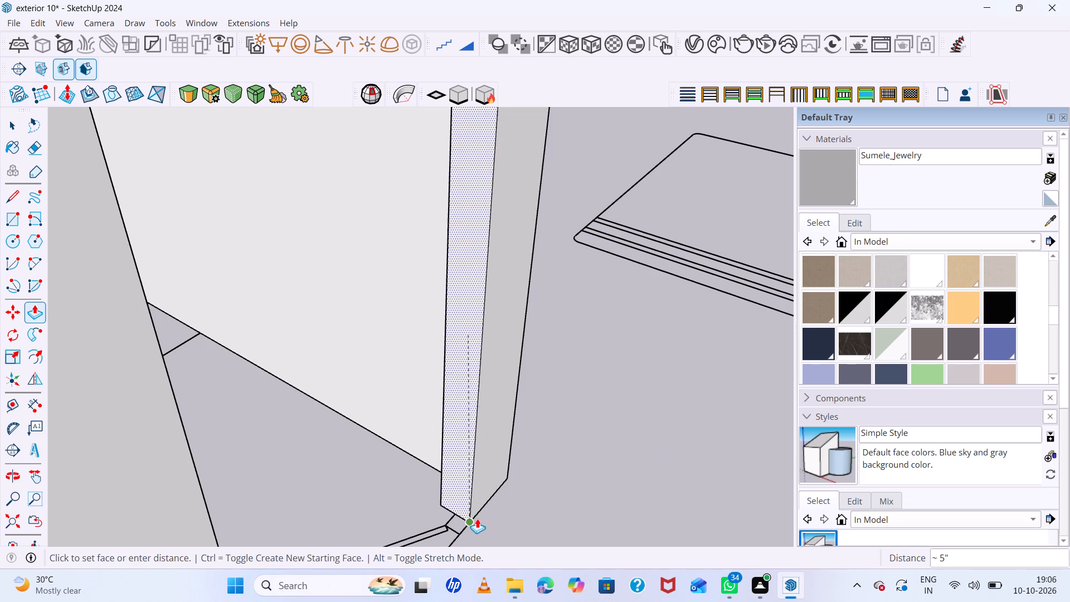
click(473, 520)
Make a group of all the connected bathroom walls, including the jamb and lintel.
scroll(505, 501, down, 12)
middle_drag(577, 466, 526, 375)
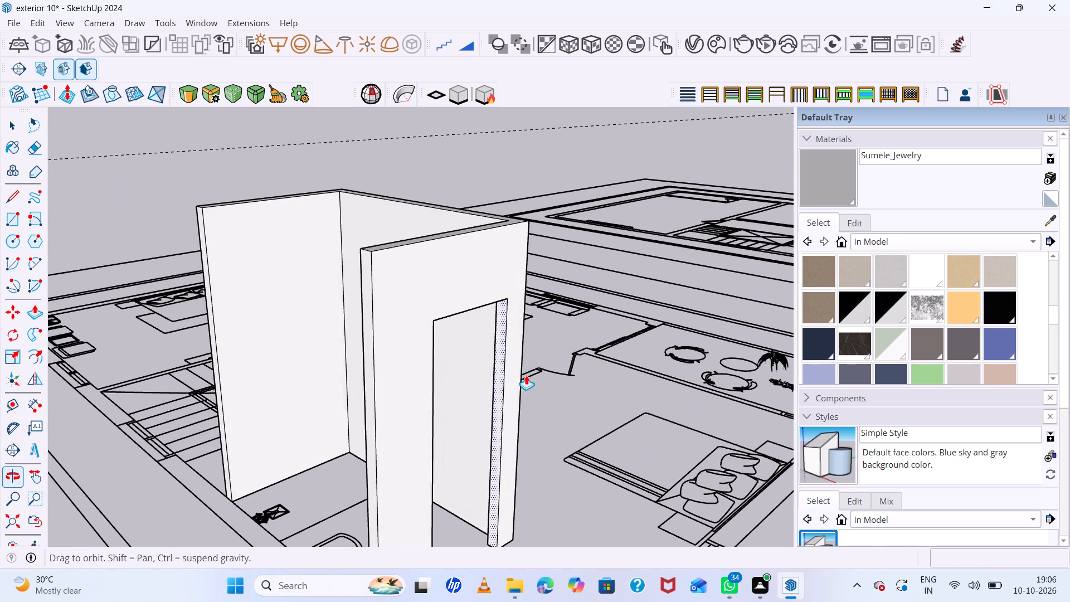
key(space)
click(572, 383)
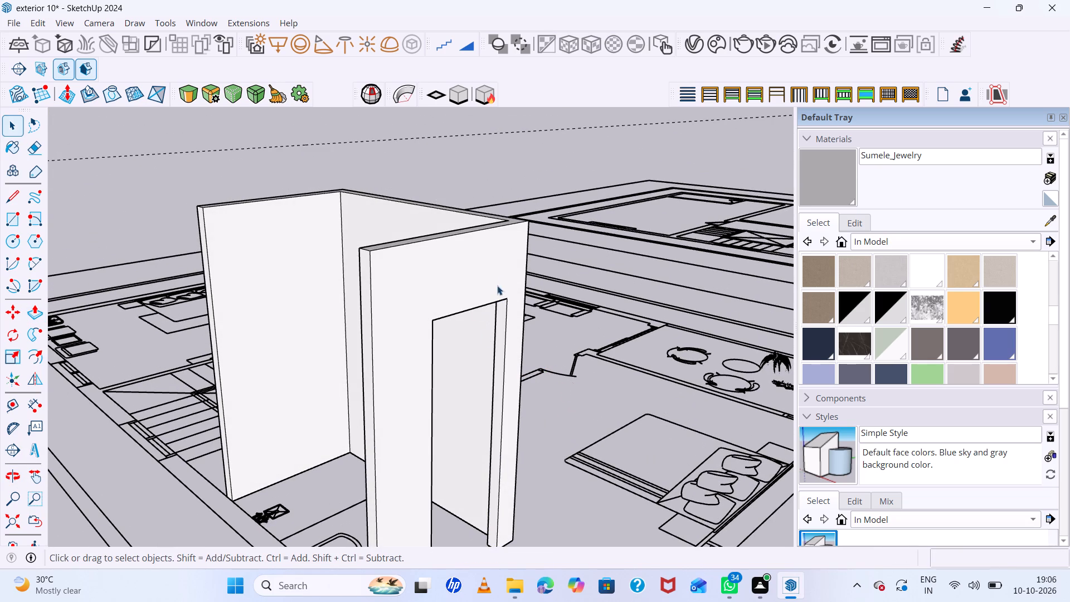
triple_click(505, 271)
right_click(505, 270)
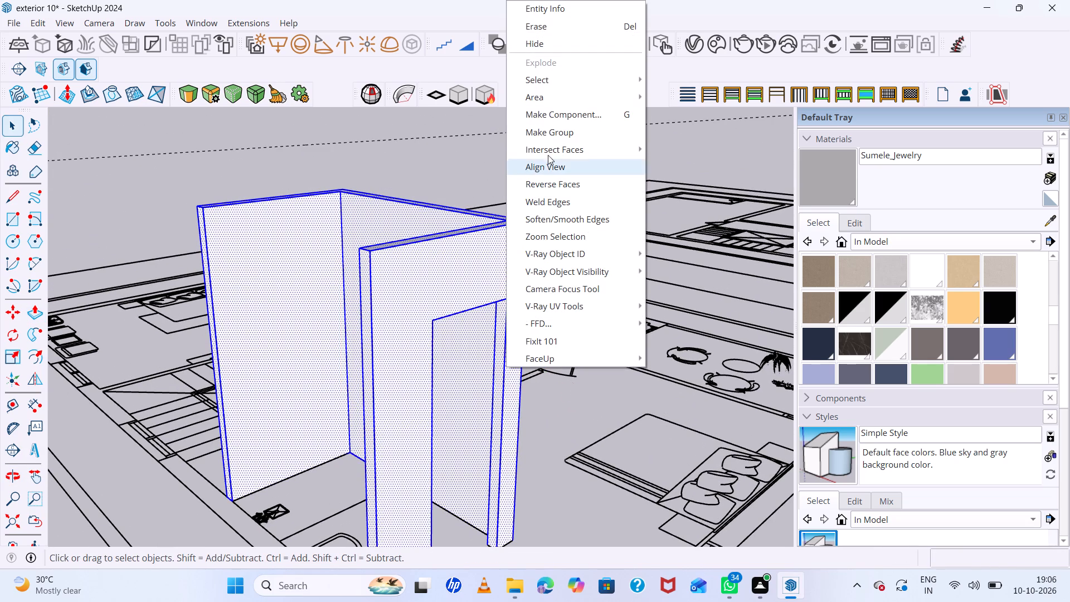
click(558, 133)
Move the bathroom wall group about 71' 3", from the middle plan's outer wall corner to the matching base corner of the windowed wall model.
scroll(526, 195, down, 12)
middle_drag(531, 191, 528, 318)
middle_click(527, 321)
scroll(526, 332, down, 1)
scroll(446, 187, up, 6)
scroll(445, 186, down, 7)
middle_drag(475, 209, 724, 294)
scroll(471, 196, up, 10)
scroll(261, 183, down, 6)
scroll(273, 203, up, 5)
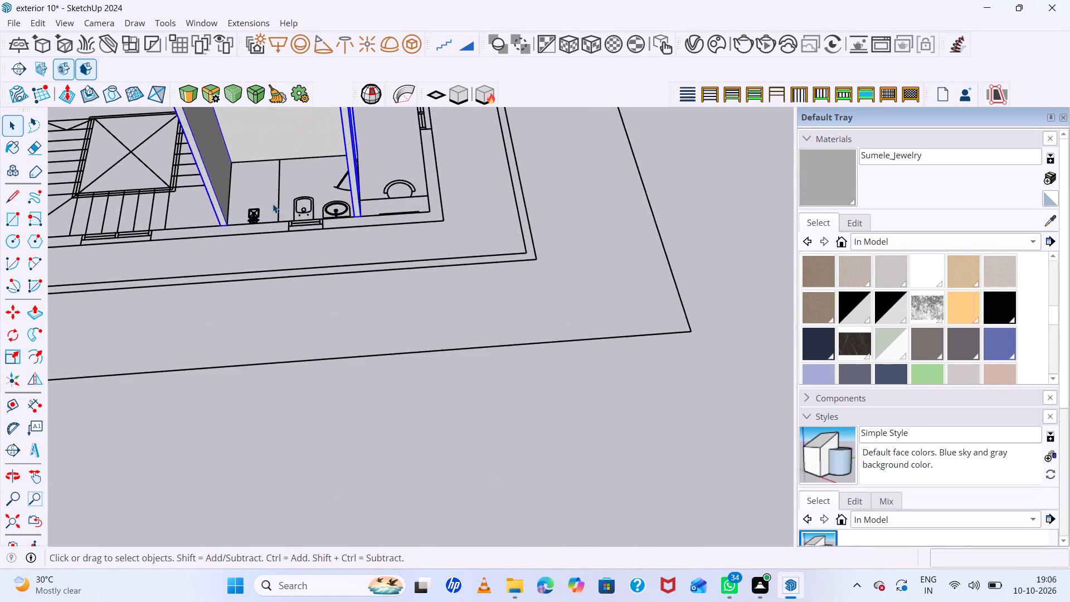
scroll(433, 224, down, 7)
scroll(521, 202, down, 6)
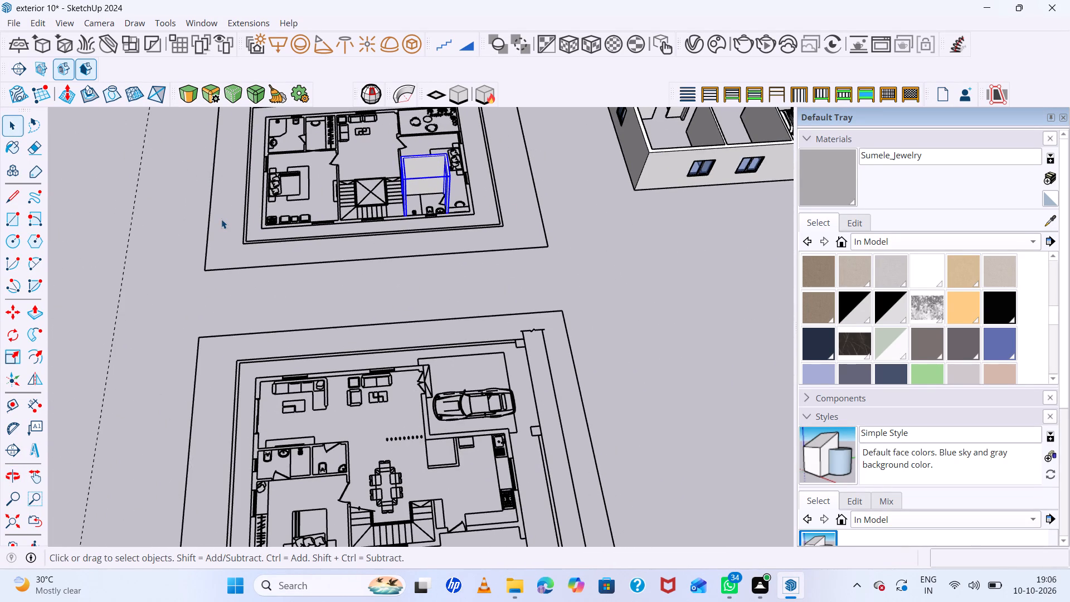
key(m)
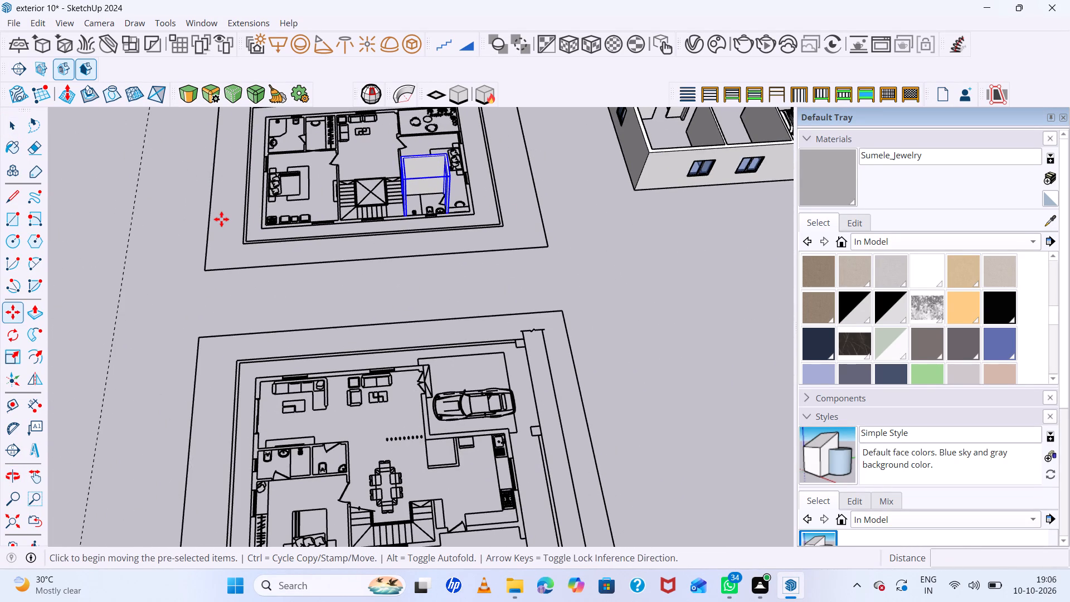
scroll(166, 203, down, 7)
scroll(367, 240, down, 14)
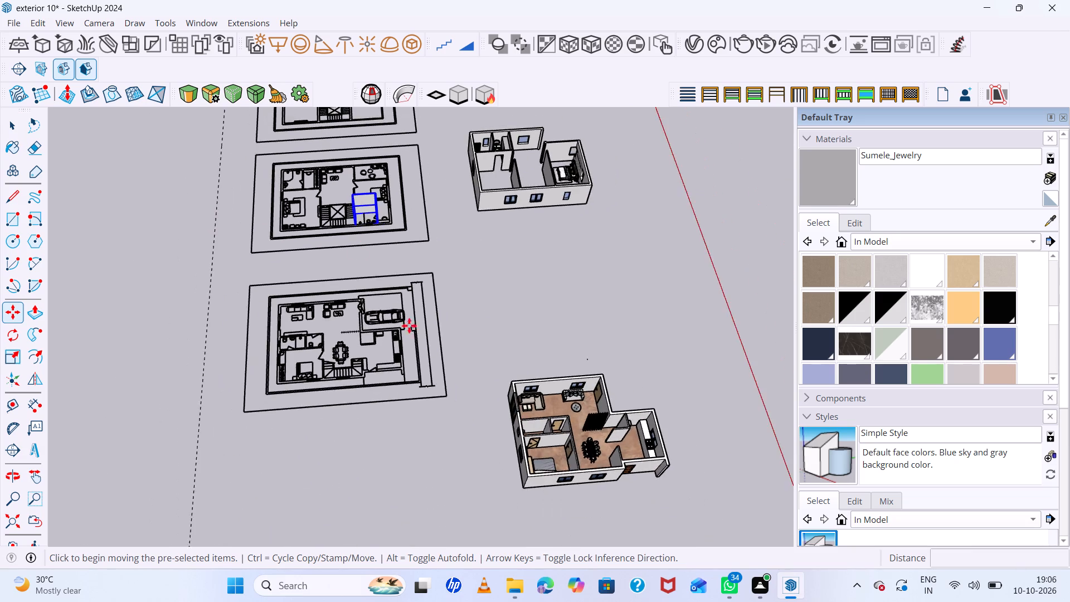
middle_drag(437, 351, 387, 325)
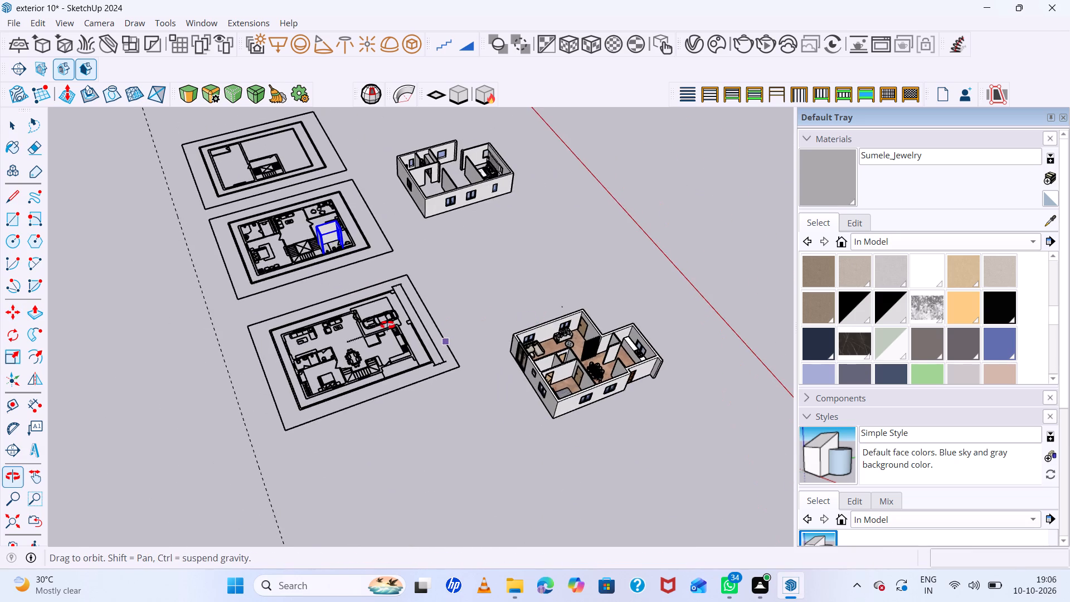
middle_drag(387, 325, 0, 268)
scroll(483, 313, up, 5)
scroll(573, 289, up, 5)
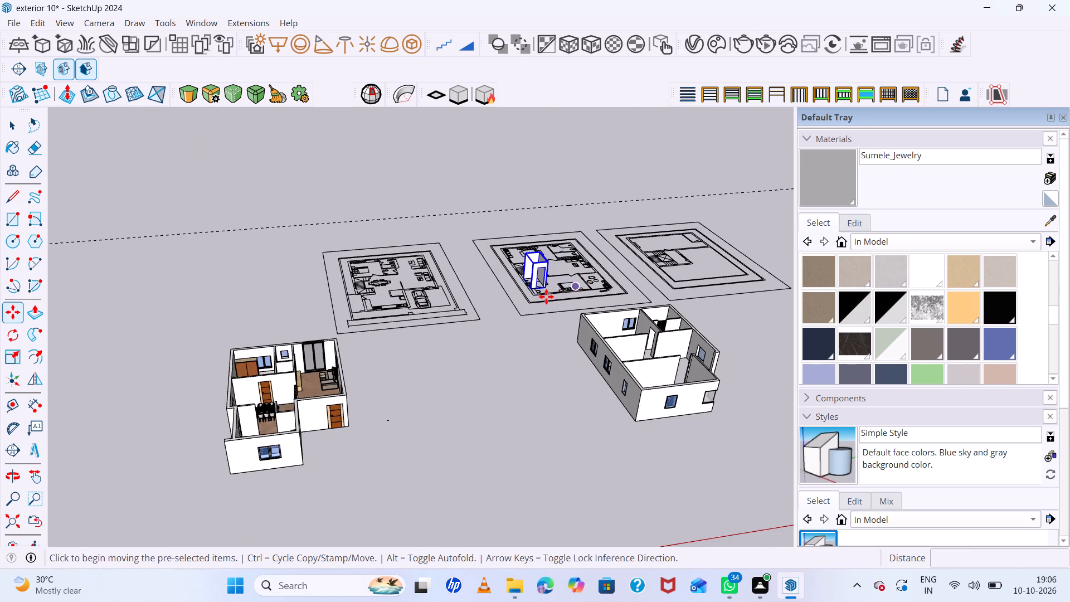
scroll(546, 297, up, 20)
scroll(546, 297, up, 9)
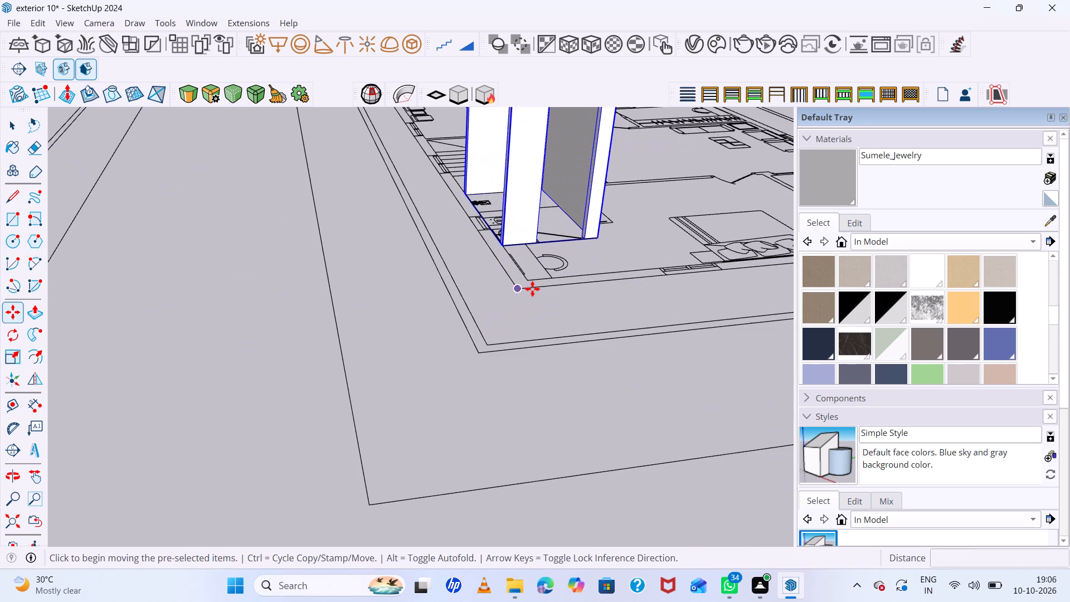
click(517, 288)
scroll(620, 242, down, 7)
scroll(571, 213, down, 6)
scroll(568, 212, up, 7)
scroll(446, 172, down, 19)
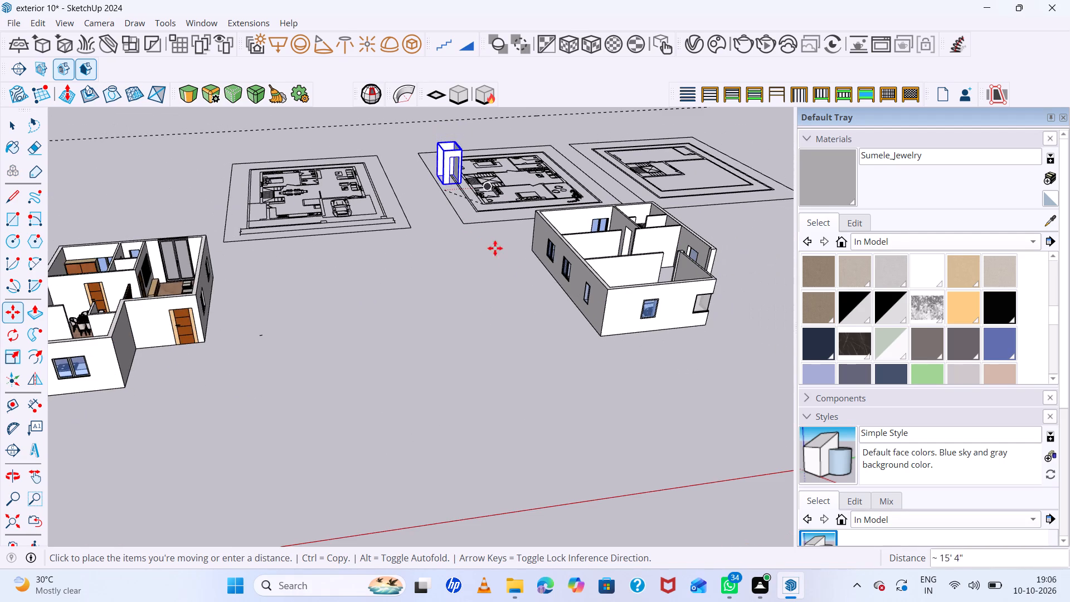
middle_drag(577, 310, 583, 346)
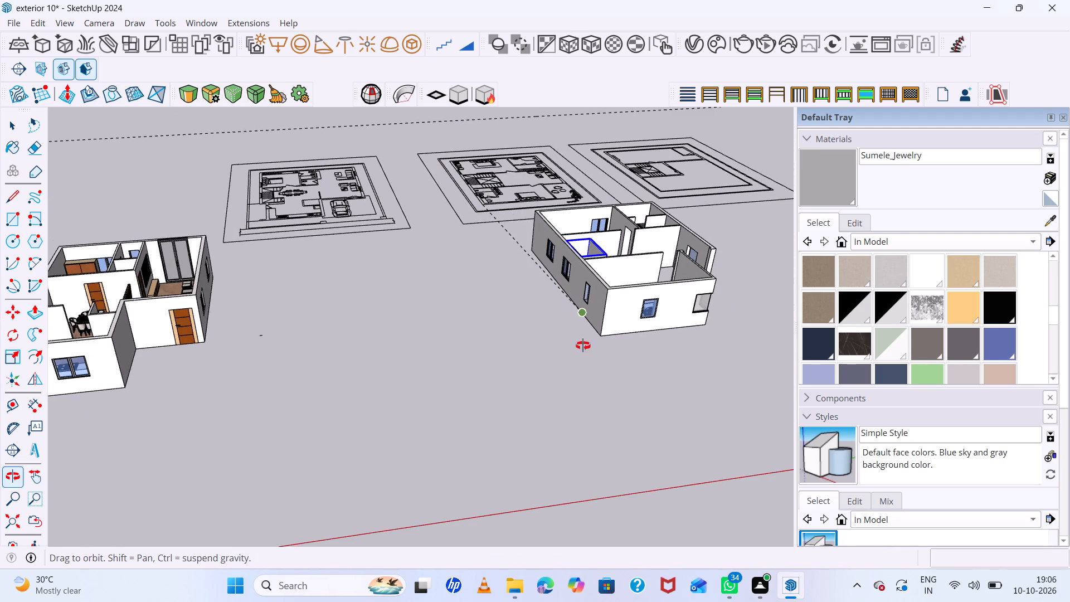
middle_drag(583, 346, 582, 372)
middle_click(582, 372)
scroll(604, 342, up, 5)
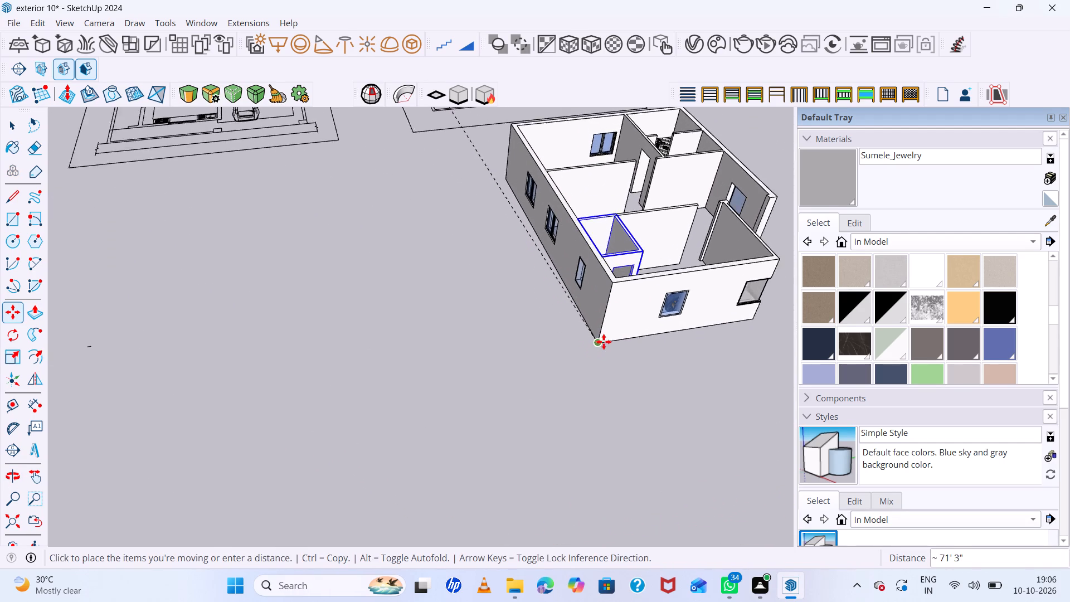
scroll(607, 333, up, 5)
middle_drag(607, 333, 616, 381)
middle_click(616, 381)
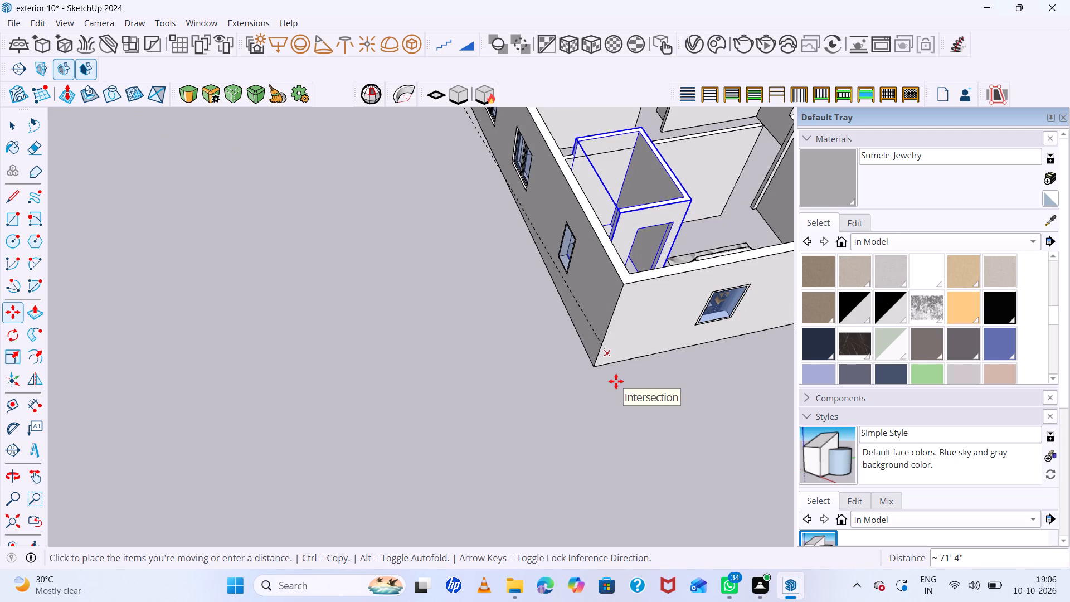
click(595, 368)
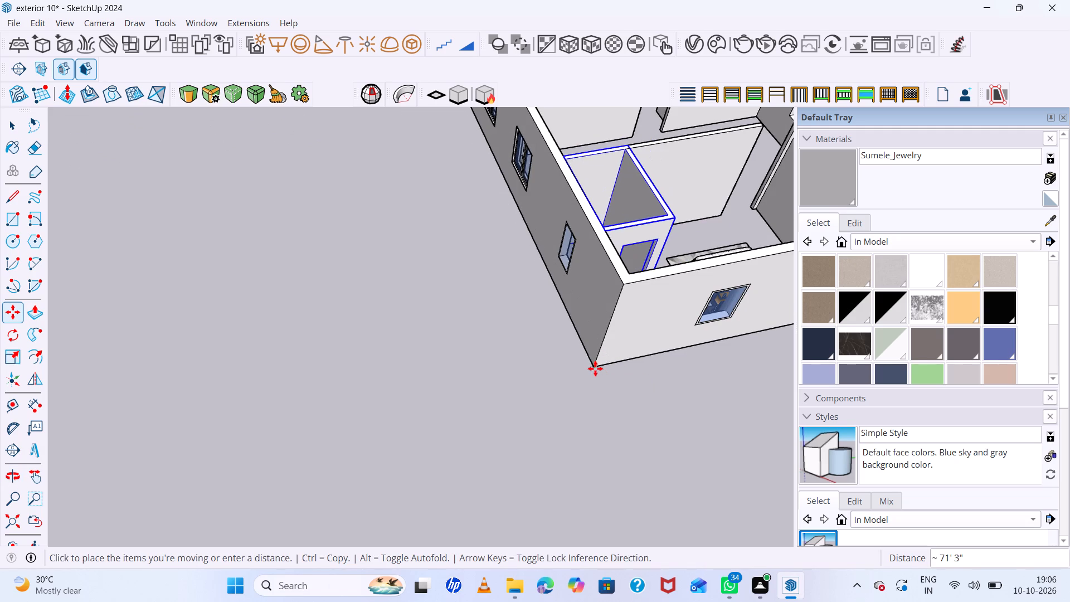
key(space)
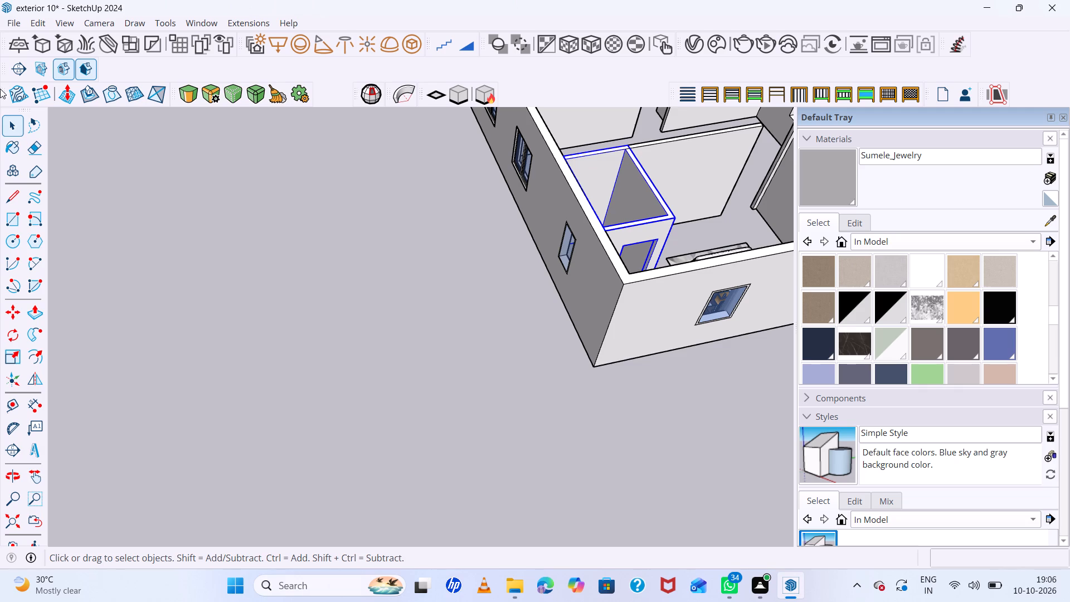
scroll(0, 99, up, 1)
click(485, 351)
Examine how the placed bathroom walls fit in the bedroom corner, around the window, dressing table and neighbouring partition walls.
scroll(457, 365, down, 7)
scroll(451, 370, down, 17)
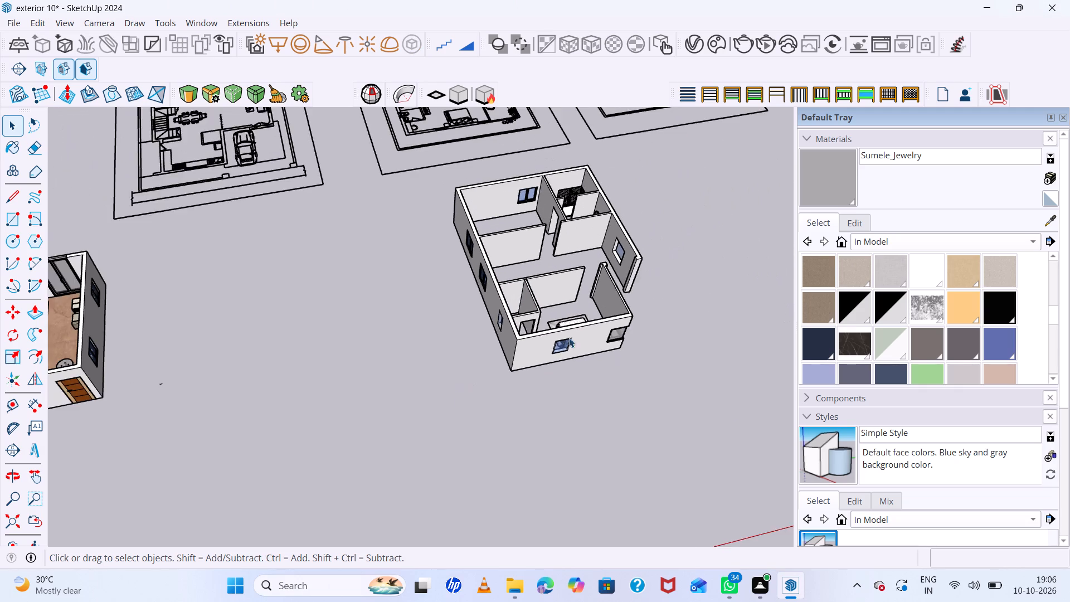
scroll(620, 268, up, 11)
scroll(650, 311, up, 5)
middle_drag(651, 321, 524, 378)
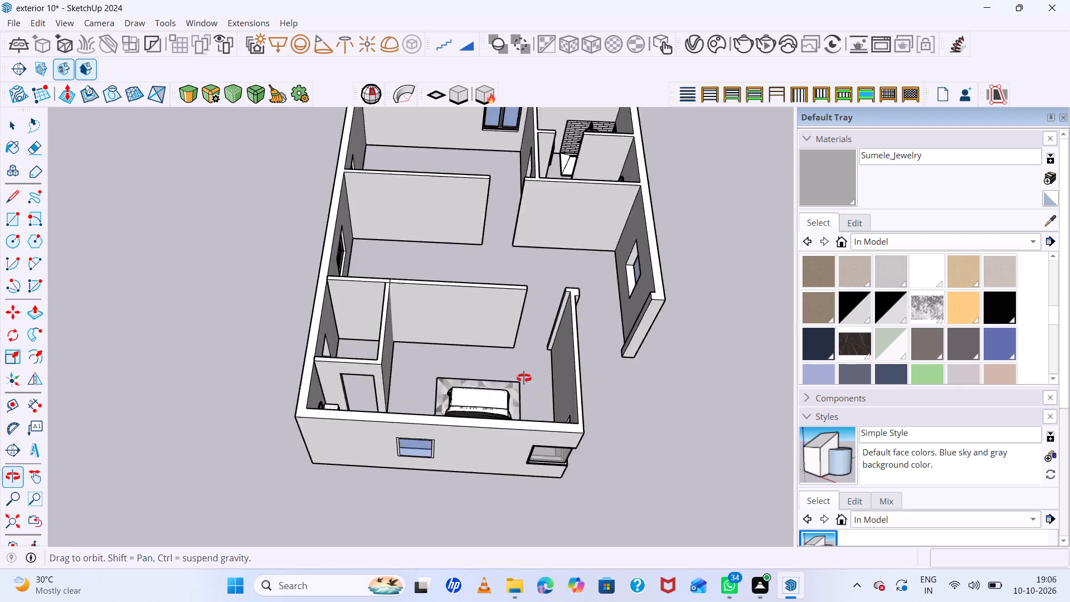
middle_drag(524, 378, 481, 449)
scroll(325, 381, up, 14)
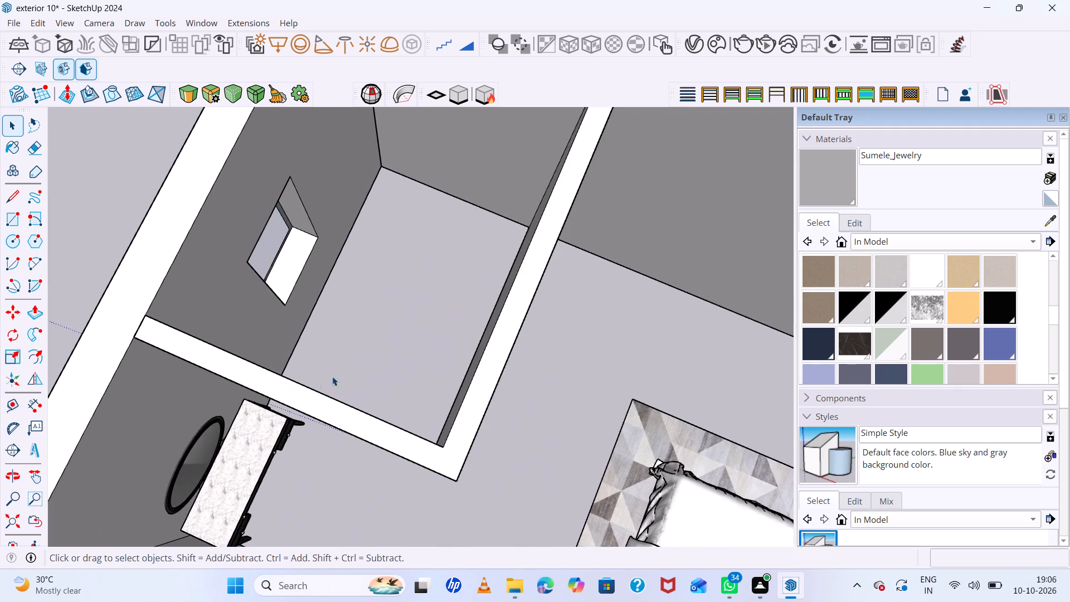
middle_drag(356, 383, 371, 300)
middle_drag(372, 297, 374, 290)
scroll(376, 289, up, 1)
scroll(380, 305, down, 14)
scroll(395, 439, up, 1)
scroll(397, 439, down, 9)
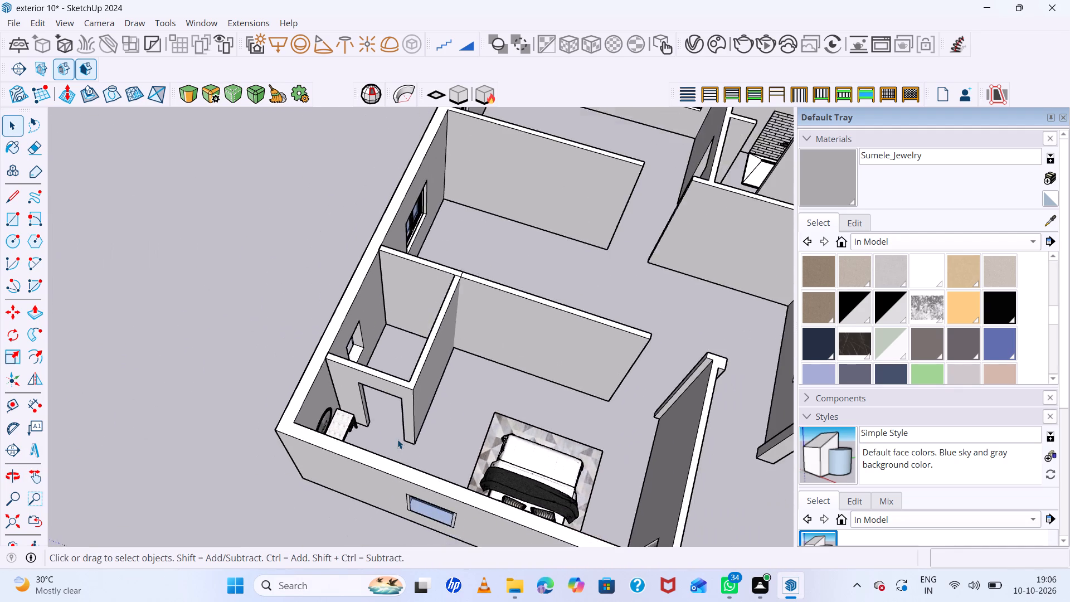
scroll(402, 447, down, 9)
scroll(501, 478, down, 8)
scroll(558, 488, up, 16)
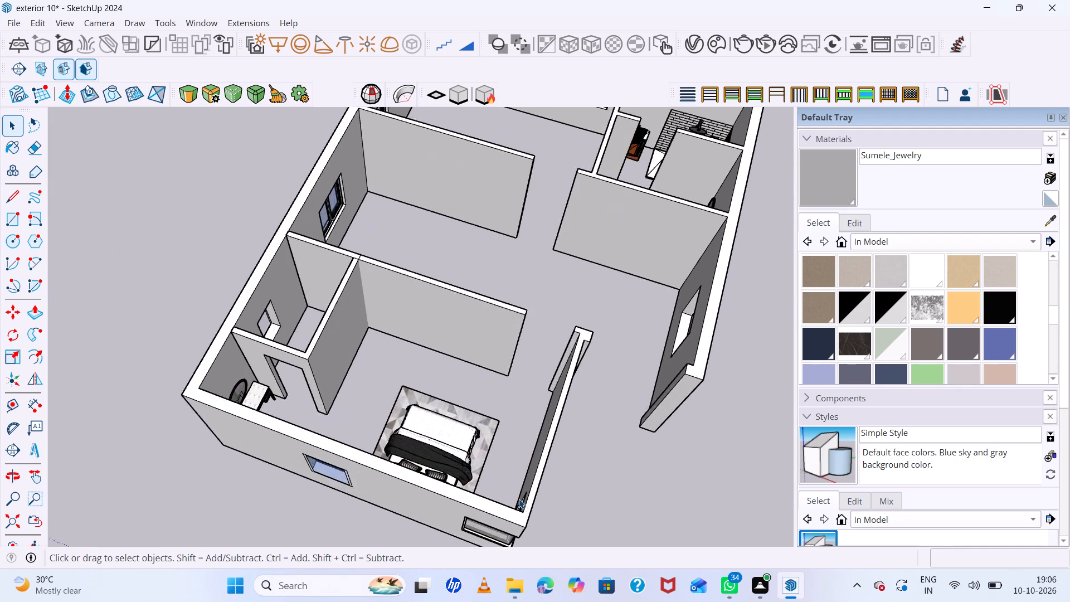
Inspect the bedroom's bed, rug and bedside tables up close, including the space between the bed and the side wall.
scroll(519, 499, up, 9)
middle_drag(521, 498, 519, 533)
scroll(401, 509, up, 19)
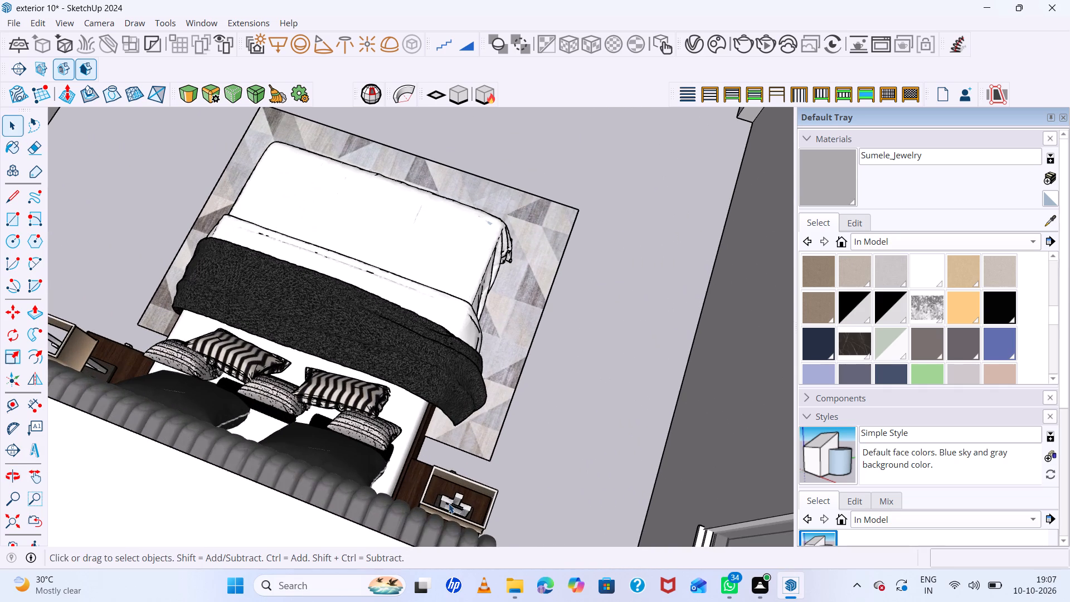
middle_drag(454, 516, 444, 547)
scroll(446, 516, up, 14)
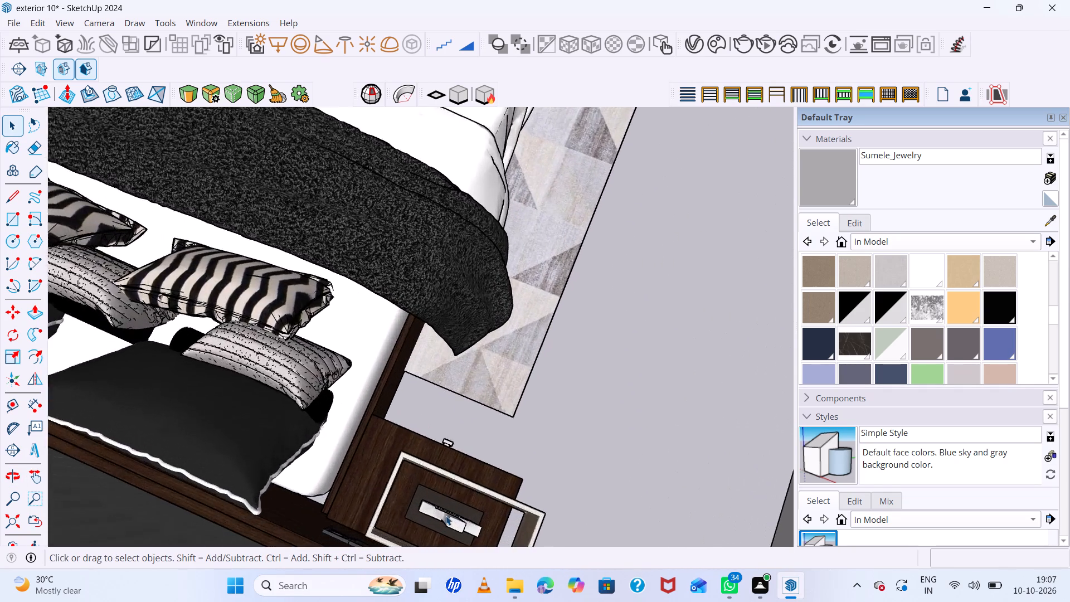
scroll(446, 516, up, 7)
scroll(446, 516, up, 15)
scroll(446, 516, down, 9)
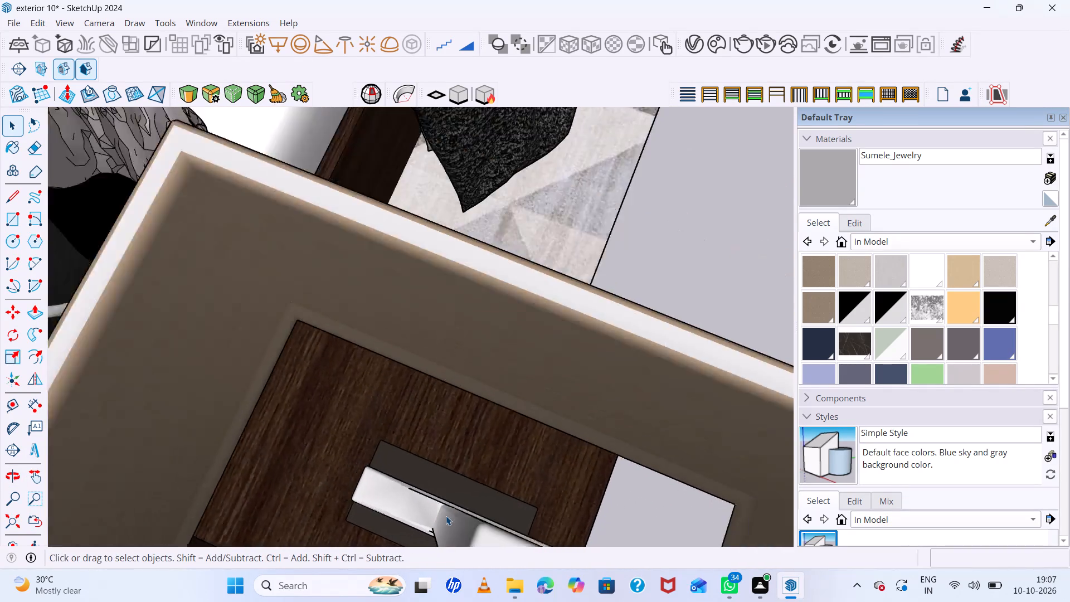
scroll(446, 516, down, 17)
scroll(446, 516, down, 16)
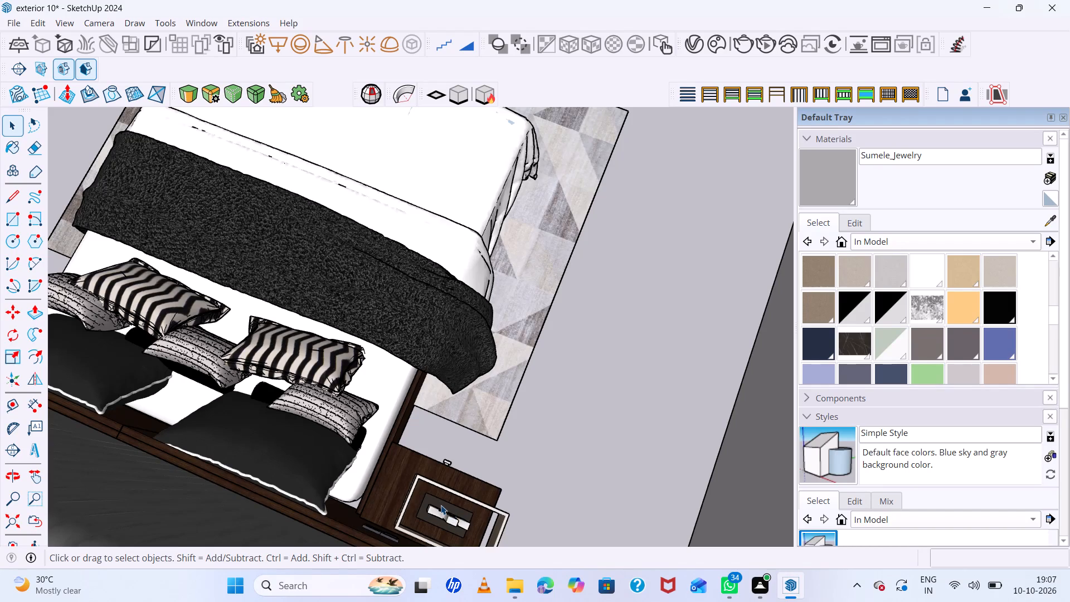
scroll(505, 511, down, 6)
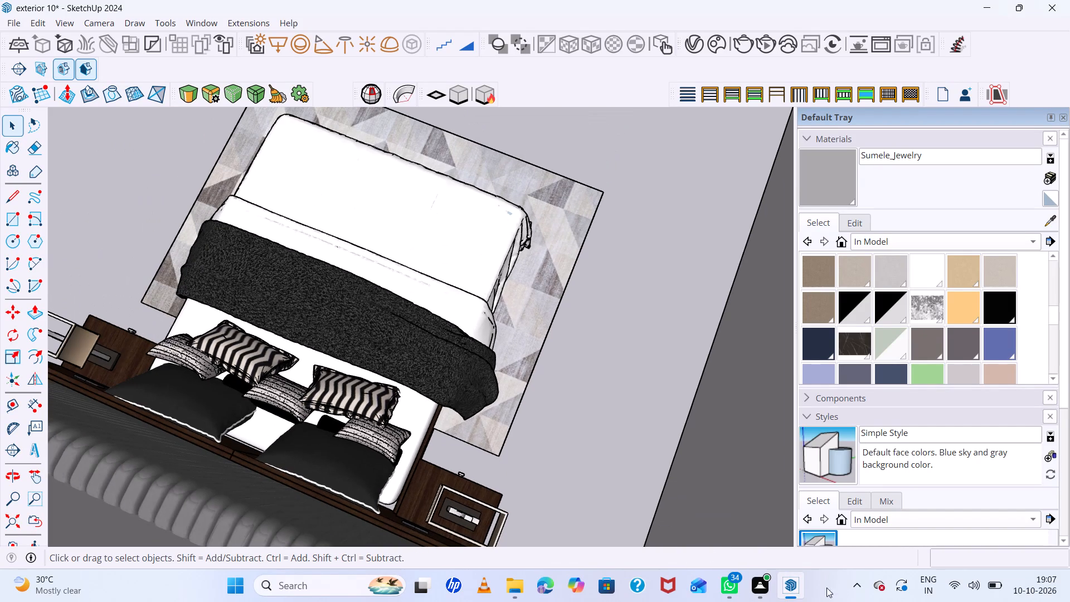
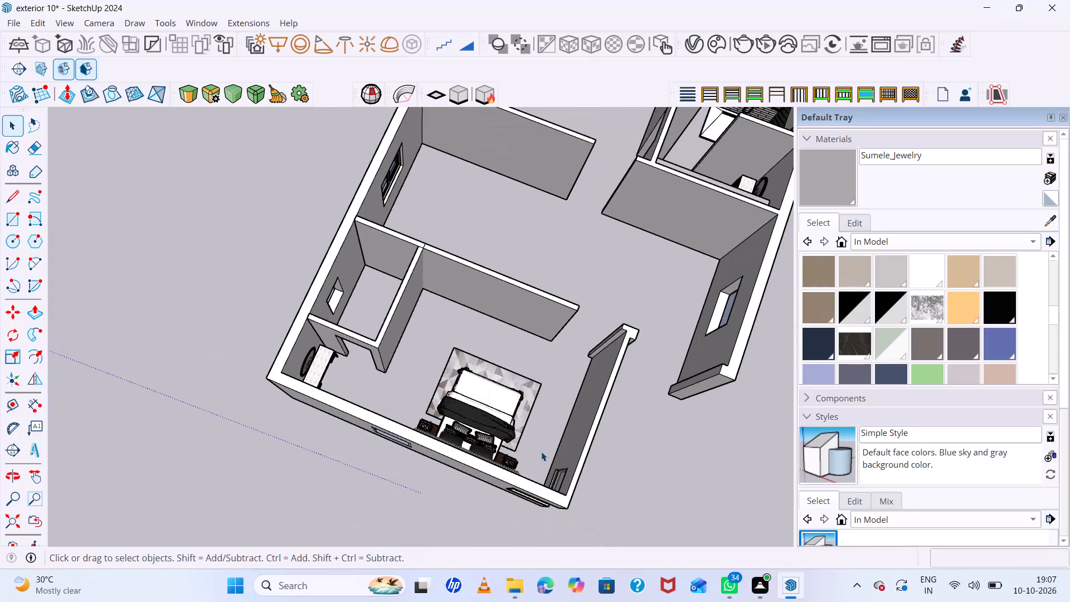
Compare the partly furnished upper-floor model with the 2D floor plans, focusing on the bedroom with the adjoining balcony.
scroll(467, 398, up, 10)
scroll(436, 382, down, 3)
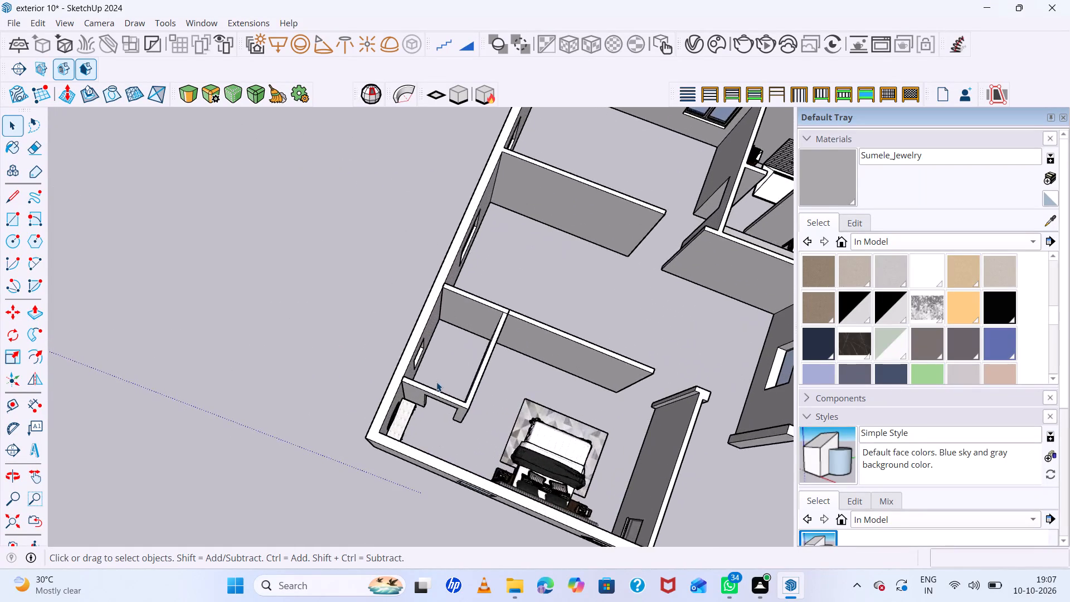
scroll(436, 382, down, 17)
scroll(436, 382, down, 5)
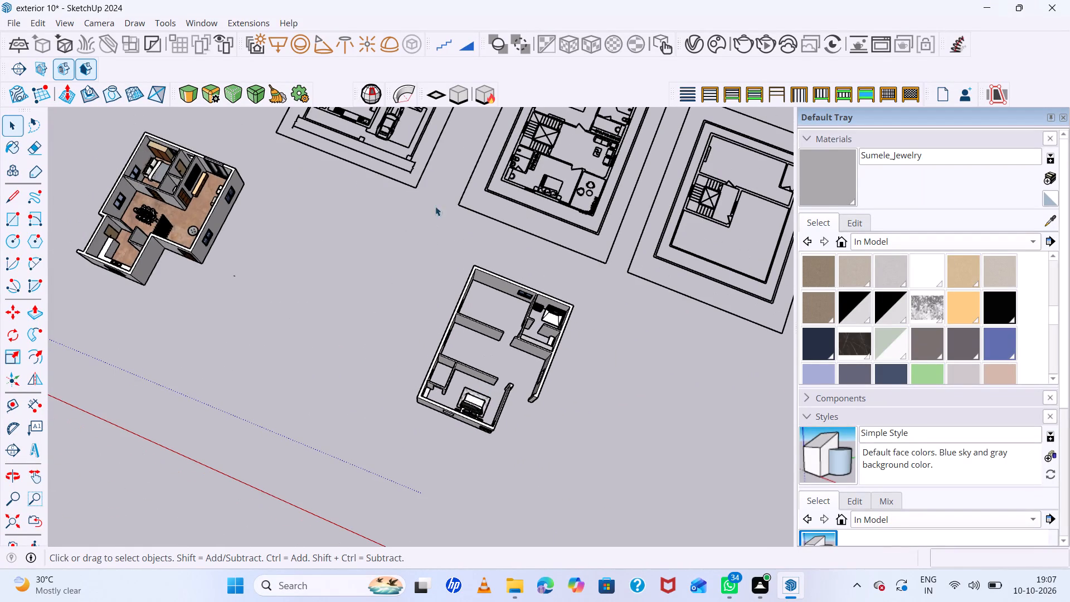
scroll(518, 269, down, 8)
middle_drag(522, 315, 595, 326)
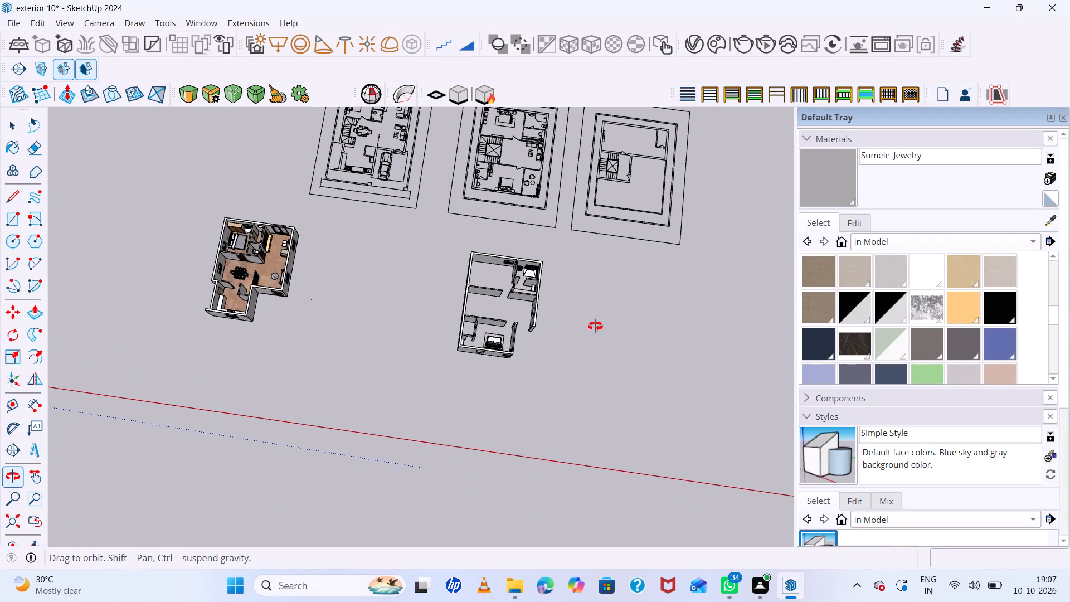
middle_drag(595, 326, 621, 326)
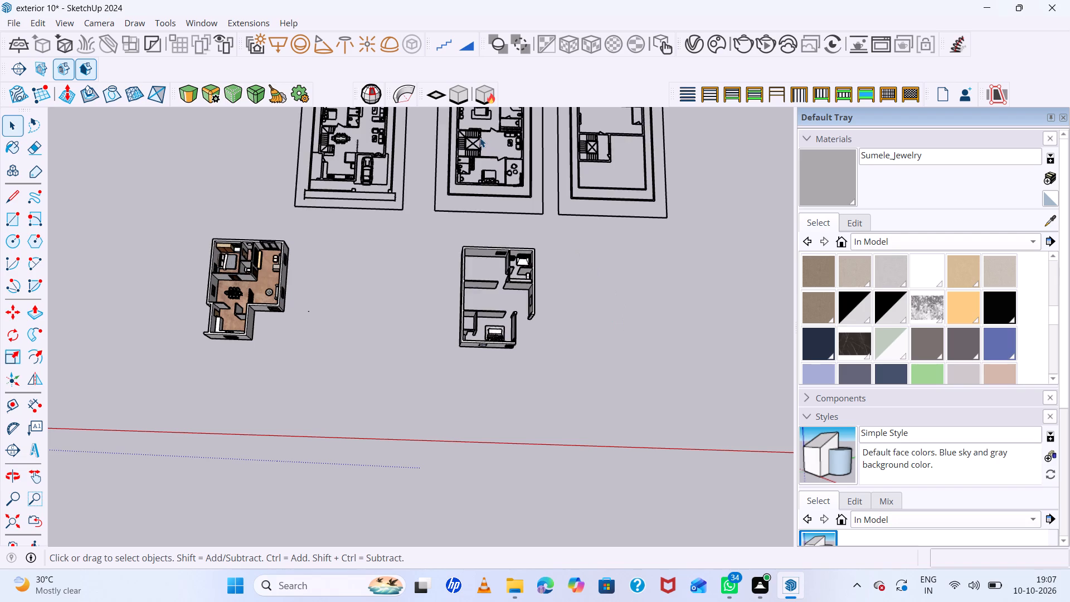
scroll(480, 138, up, 6)
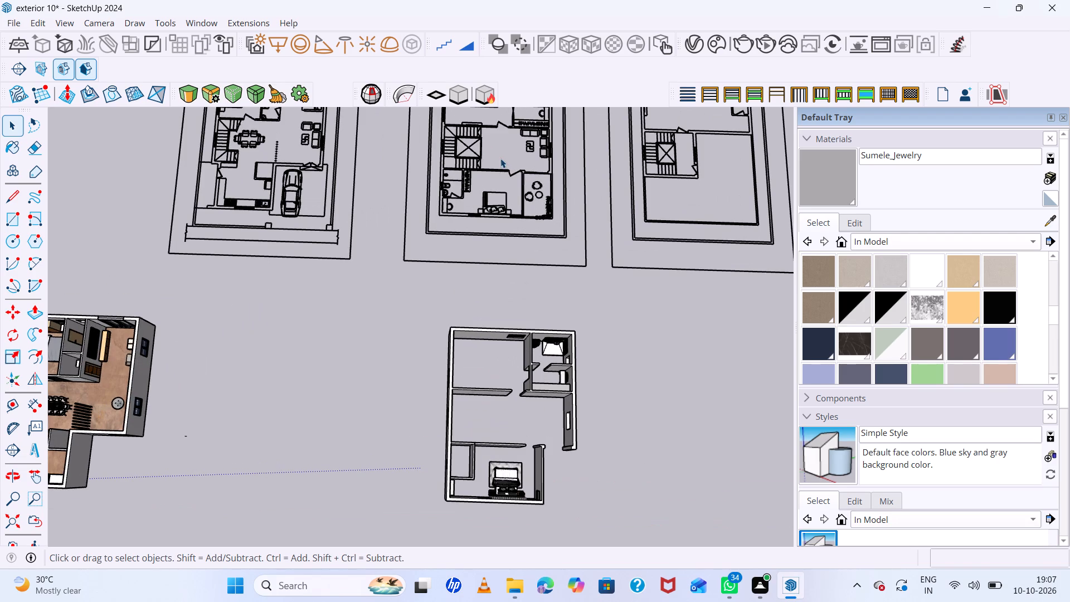
scroll(515, 251, down, 15)
scroll(518, 266, down, 8)
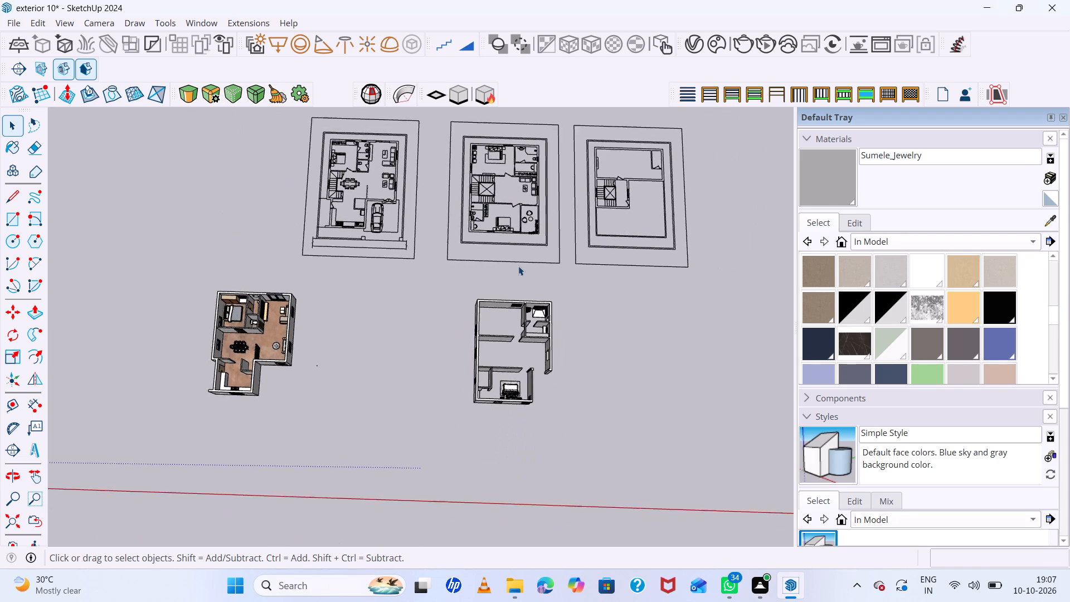
scroll(521, 273, down, 6)
scroll(519, 186, up, 2)
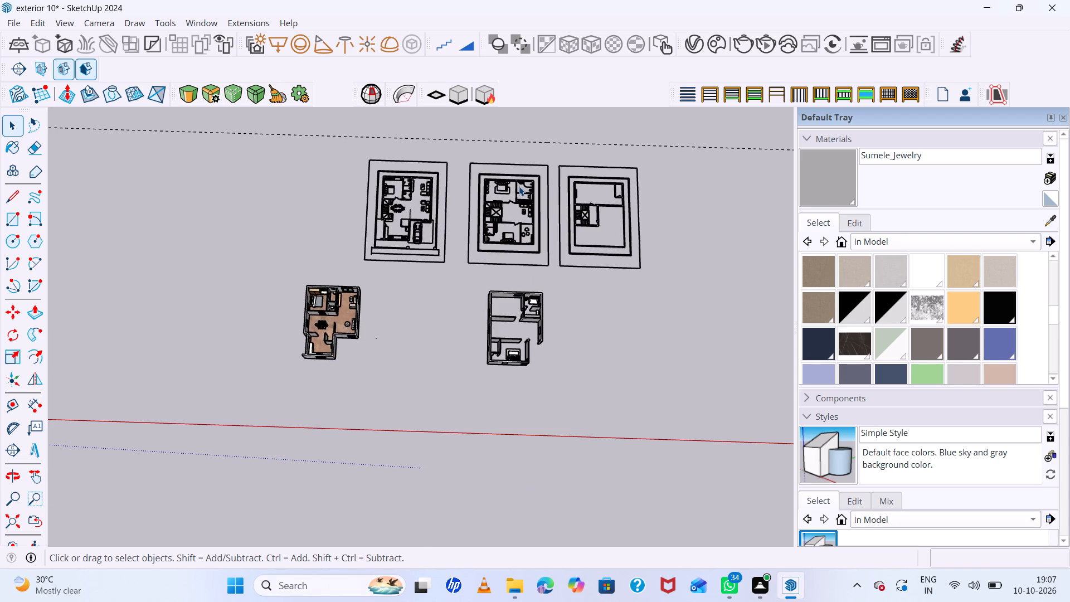
scroll(519, 186, up, 17)
scroll(516, 222, up, 12)
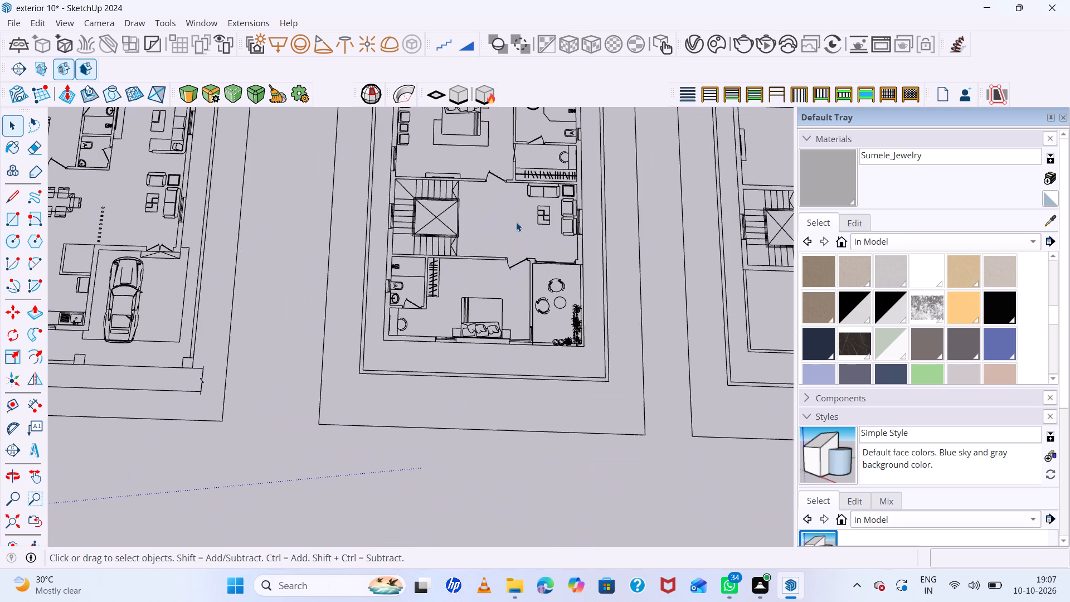
scroll(516, 222, up, 1)
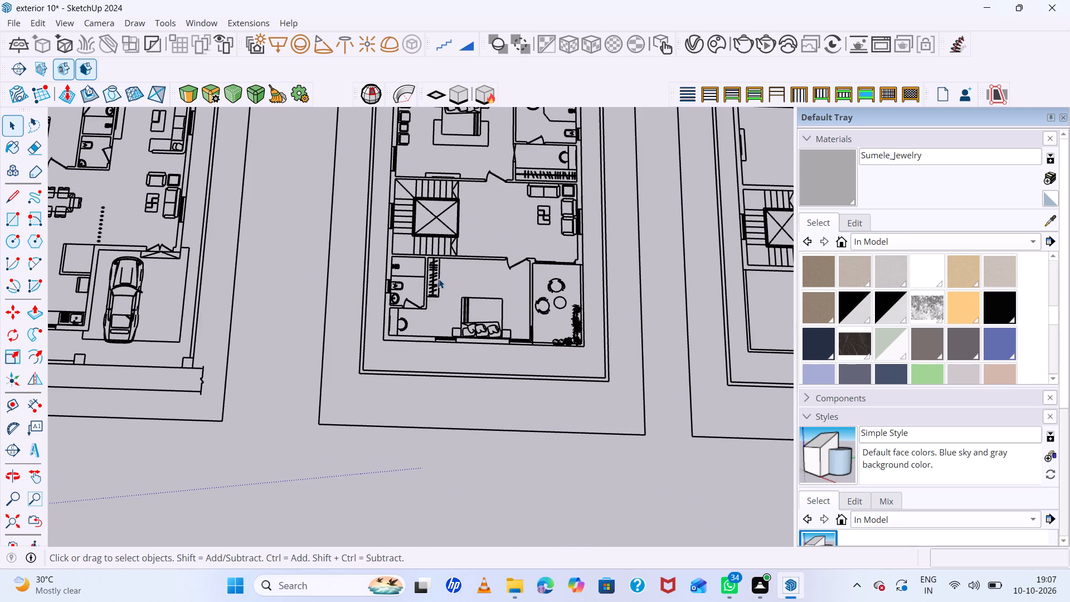
scroll(439, 279, up, 7)
scroll(439, 277, down, 9)
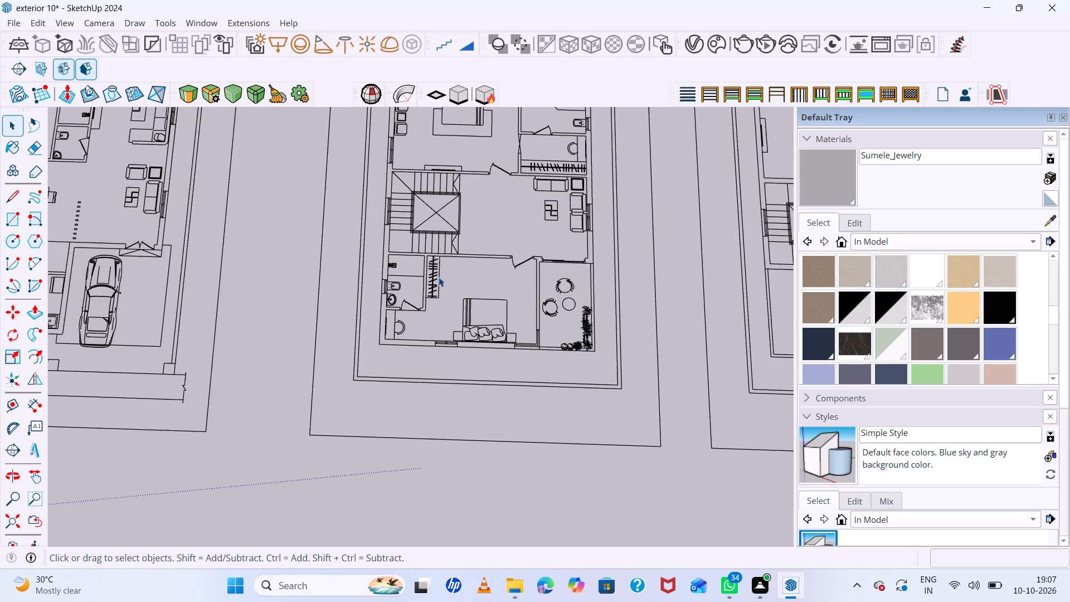
scroll(439, 277, down, 11)
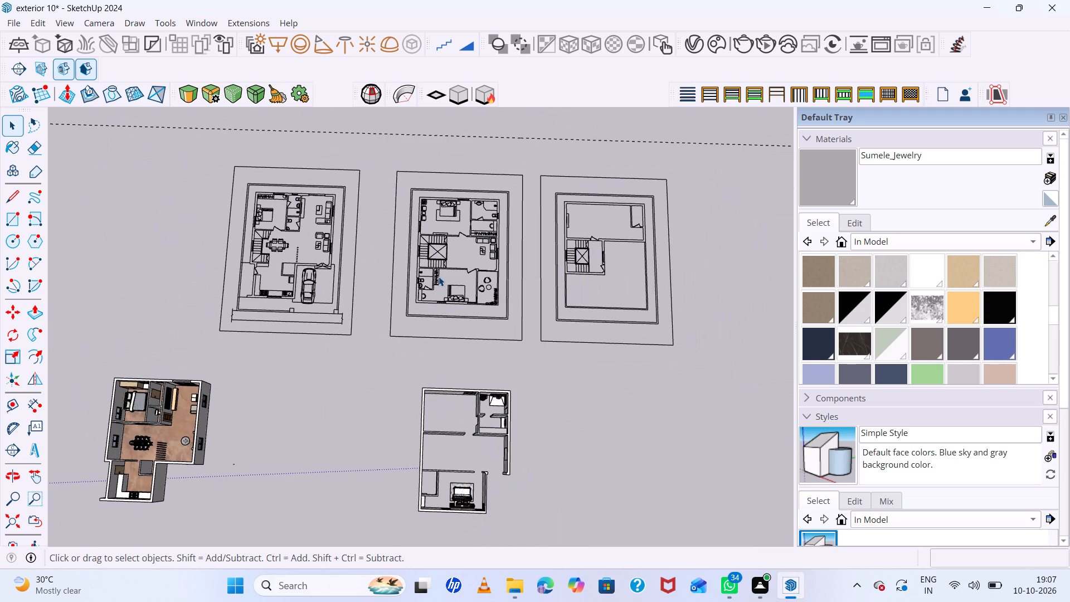
Draw a 1' 9" by 6' rectangle over the wardrobe symbol beside the bathroom in the middle floor plan's lower bedroom.
scroll(439, 276, up, 5)
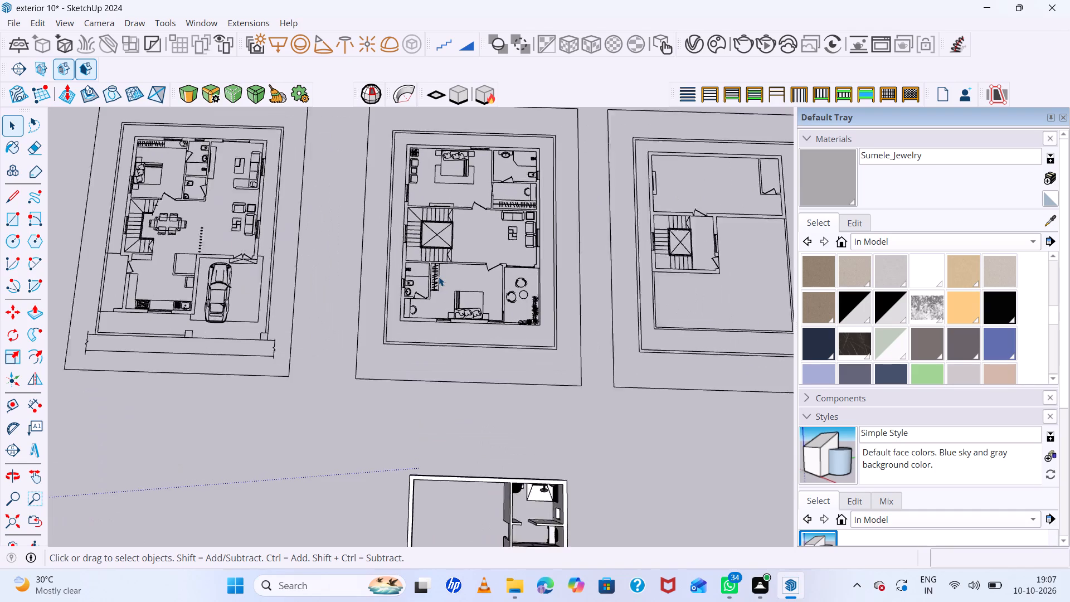
scroll(439, 276, up, 15)
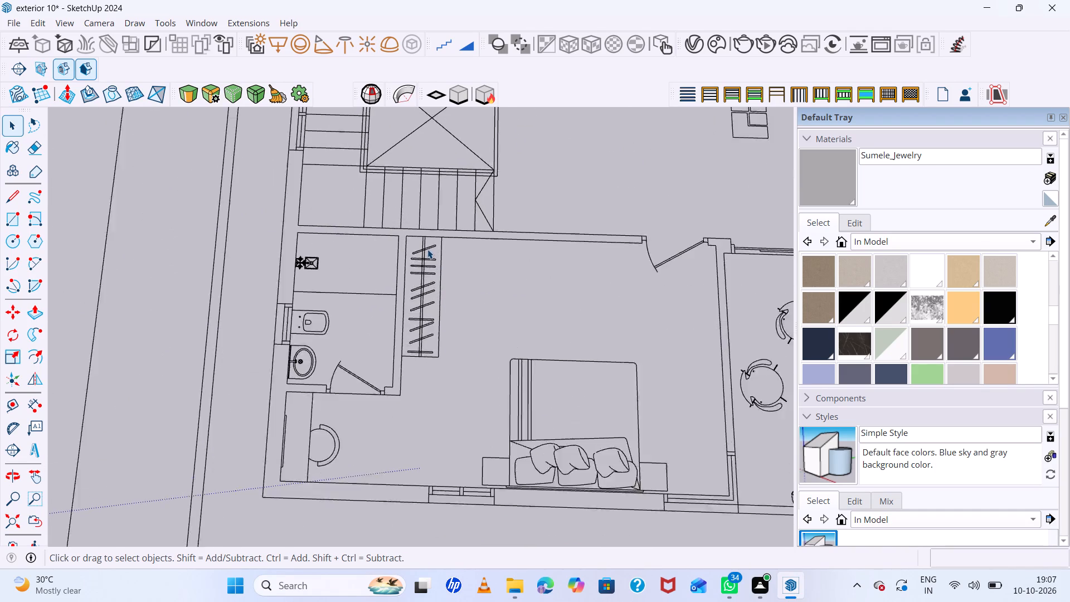
scroll(427, 249, up, 4)
key(r)
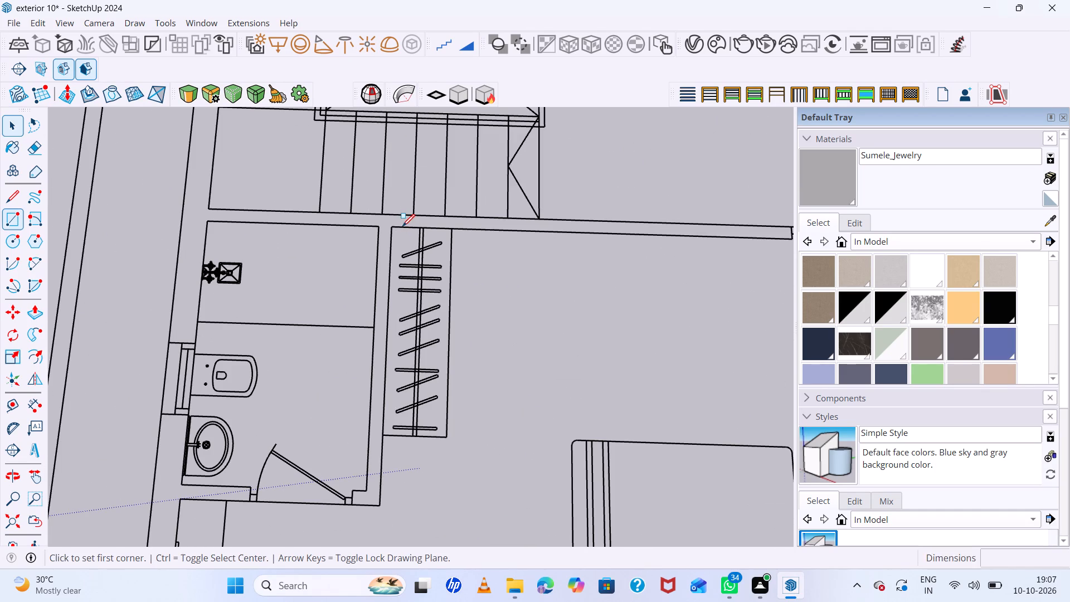
click(396, 227)
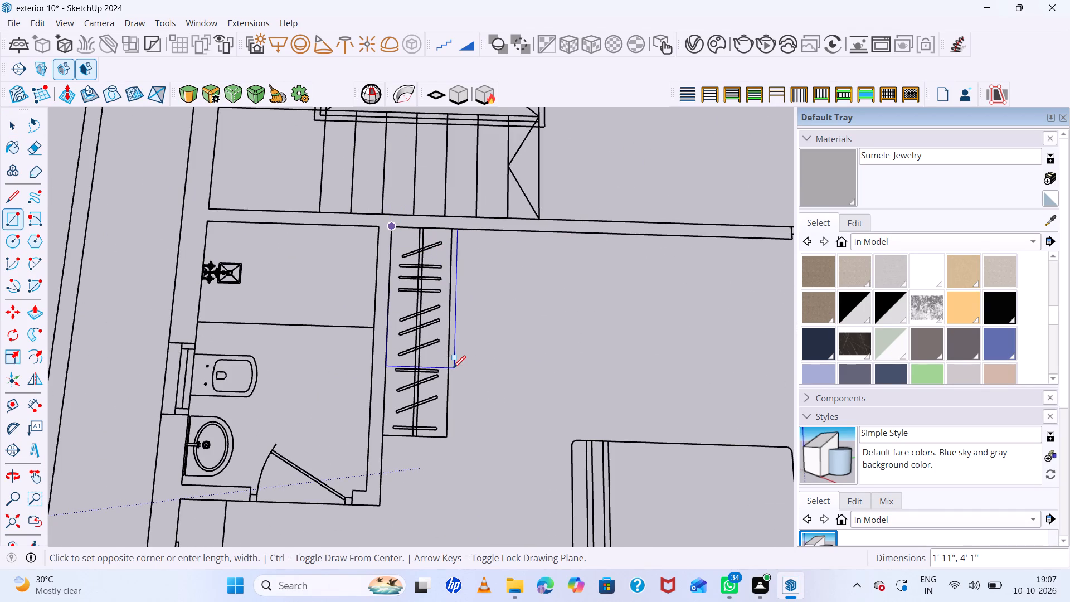
click(446, 439)
Push/Pull the wardrobe rectangle up to a height of 7'.
key(p)
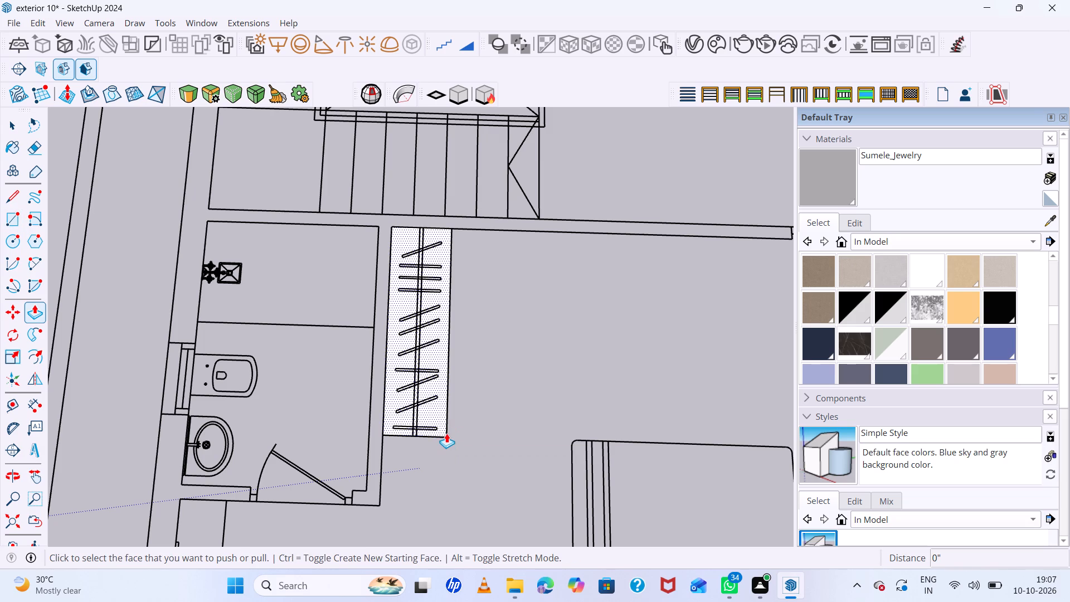
click(446, 429)
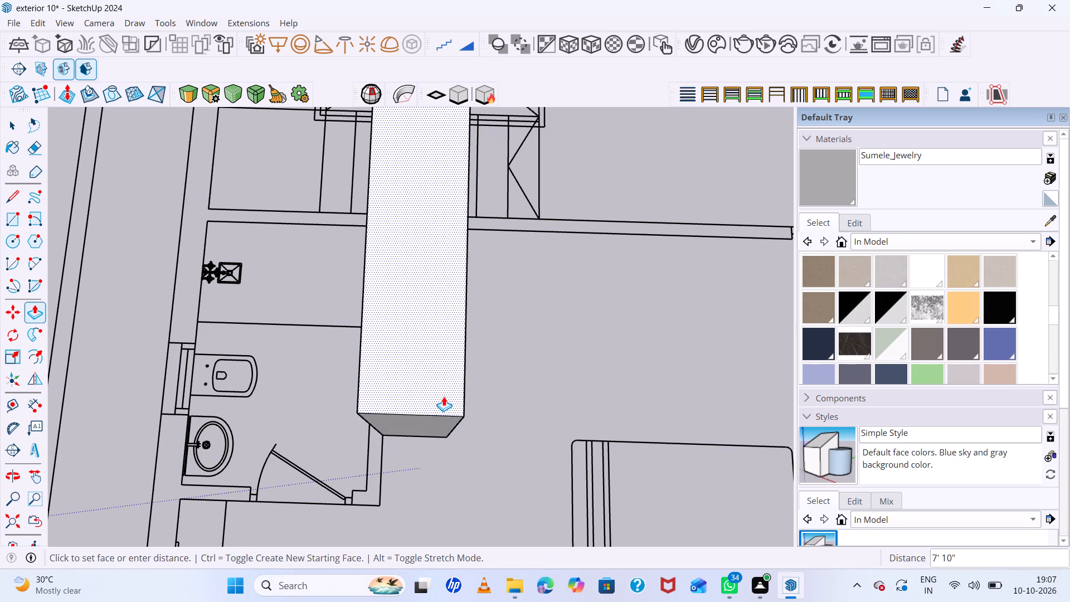
key(7)
key(apostrophe)
key(Return)
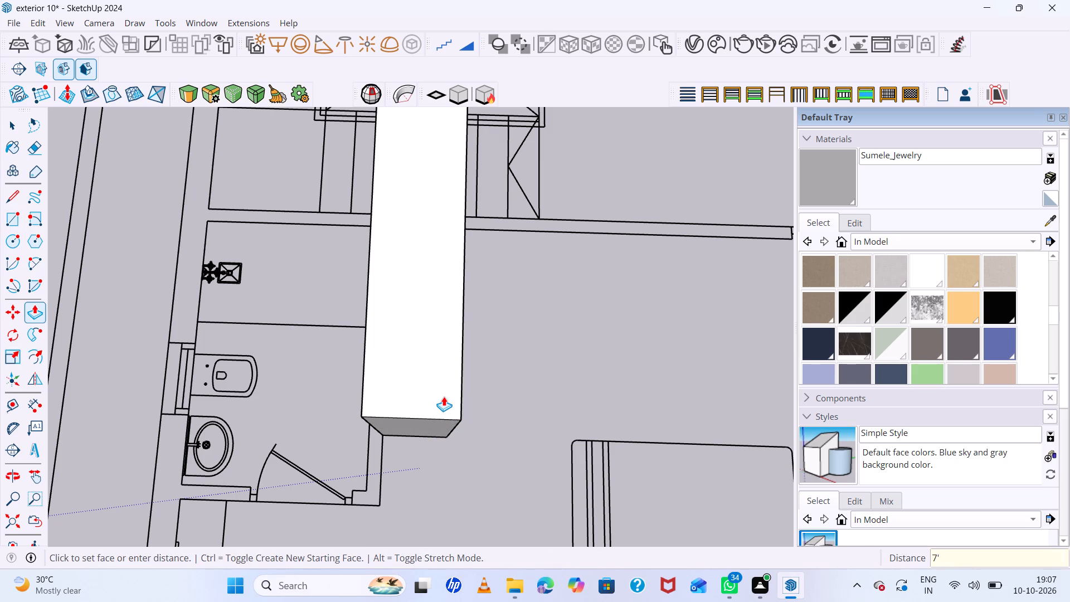
Make the whole wardrobe box into a group.
scroll(443, 429, down, 11)
middle_drag(446, 414, 343, 284)
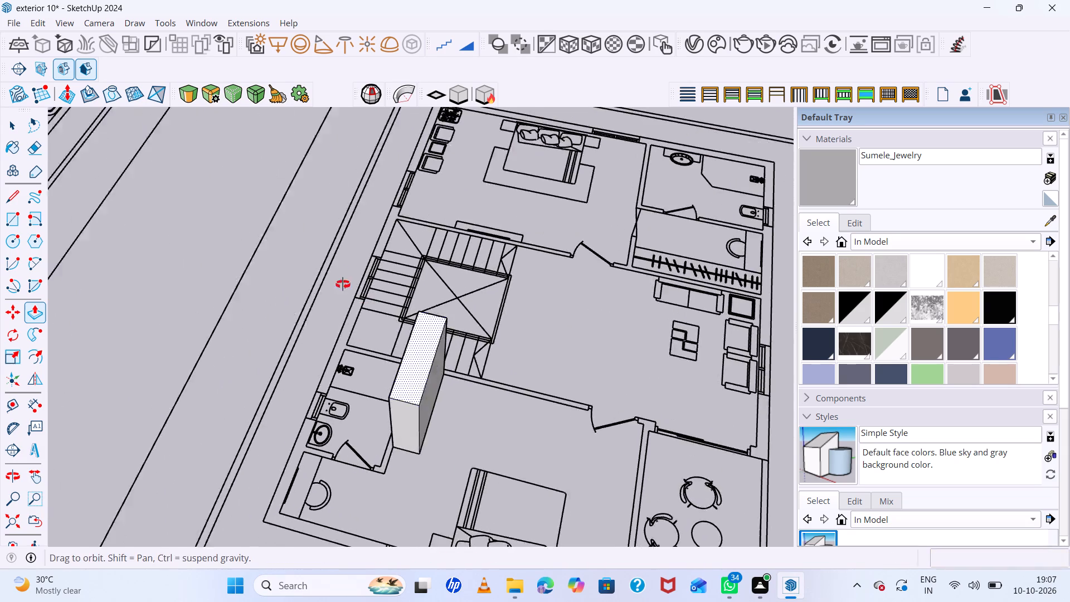
middle_drag(343, 284, 342, 283)
scroll(478, 478, up, 12)
scroll(480, 478, down, 7)
key(space)
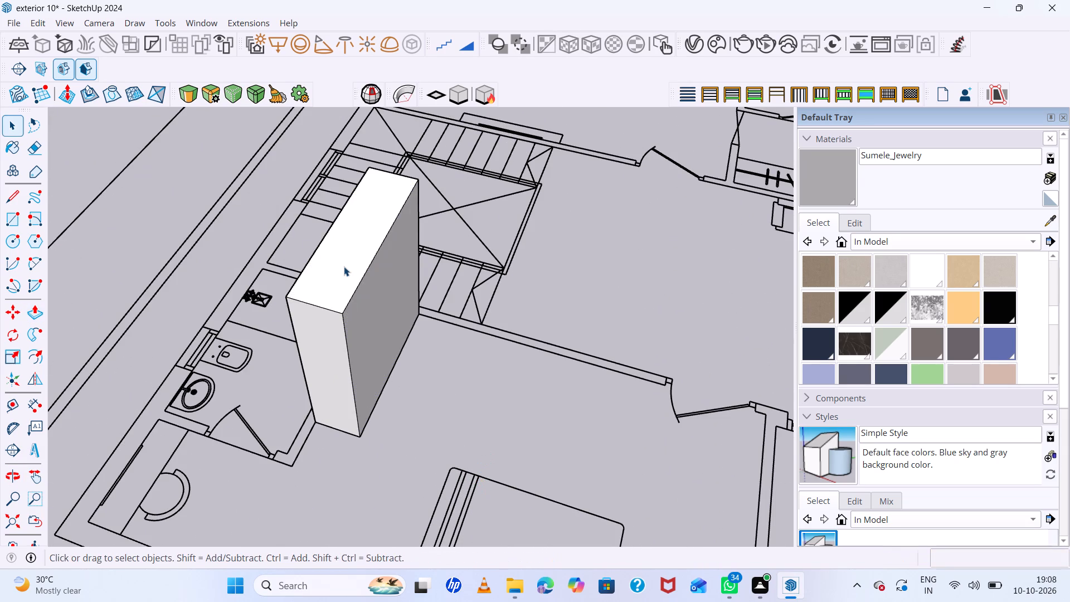
triple_click(344, 266)
right_click(344, 266)
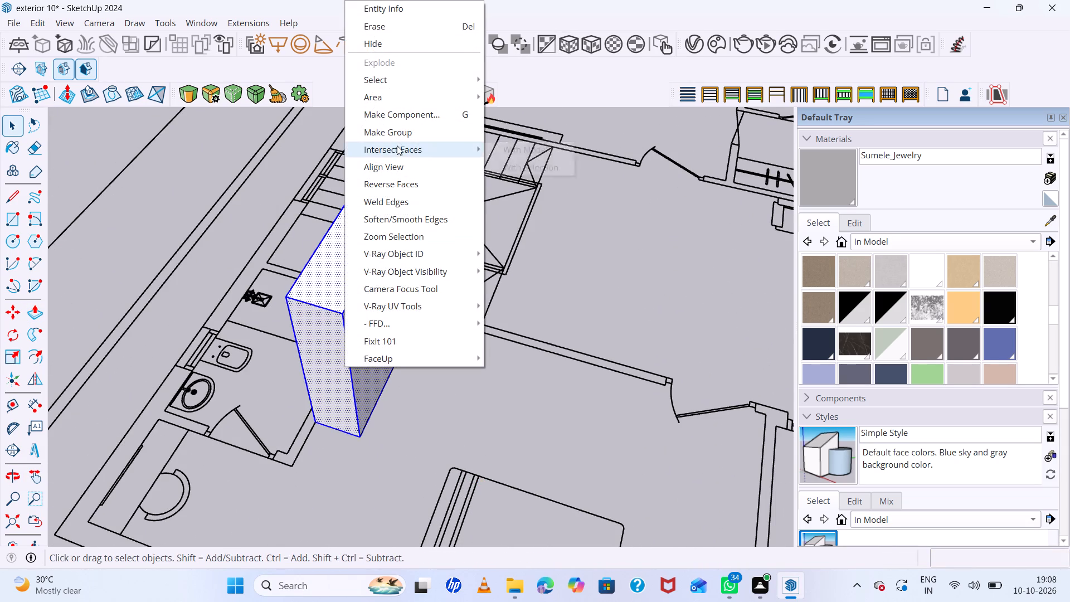
click(402, 133)
Inside the wardrobe group, offset the outline of the large front face inward by about 1".
scroll(348, 297, up, 4)
middle_drag(361, 297, 347, 274)
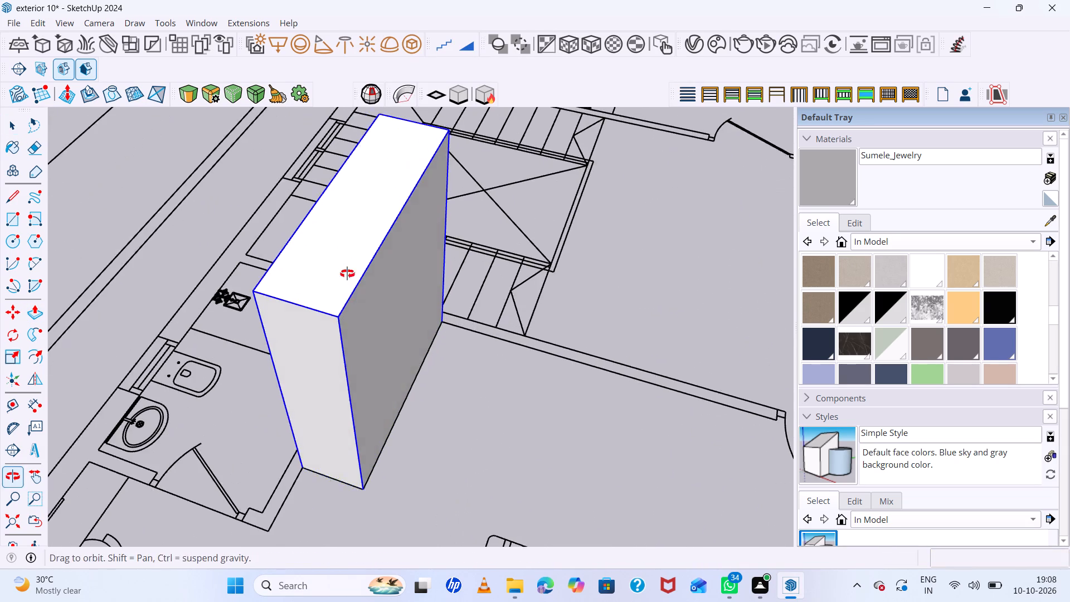
middle_drag(347, 274, 328, 232)
double_click(342, 282)
scroll(342, 282, up, 3)
click(342, 282)
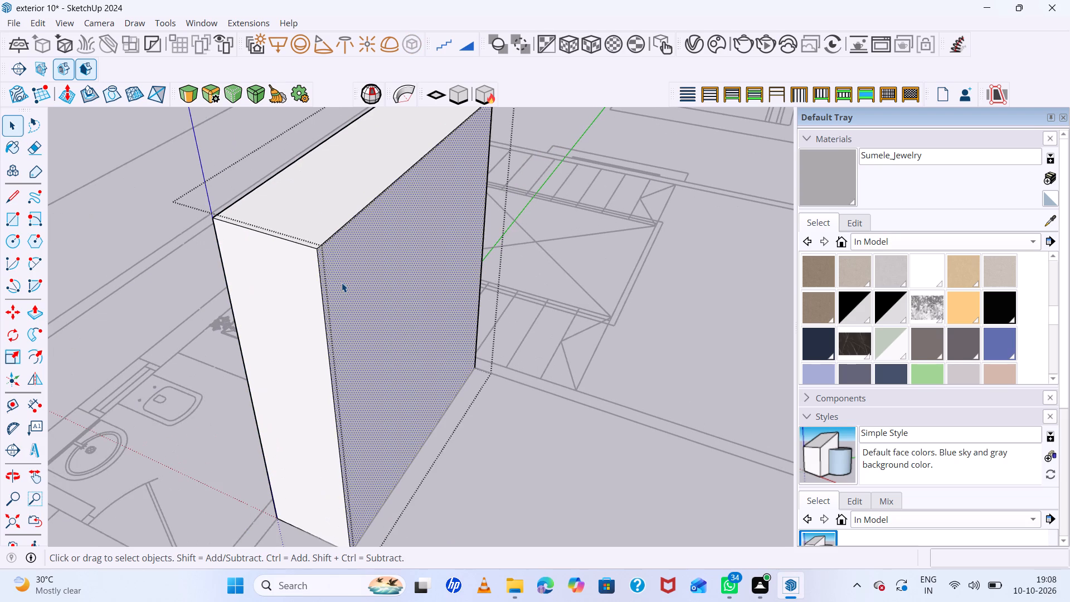
key(f)
click(332, 289)
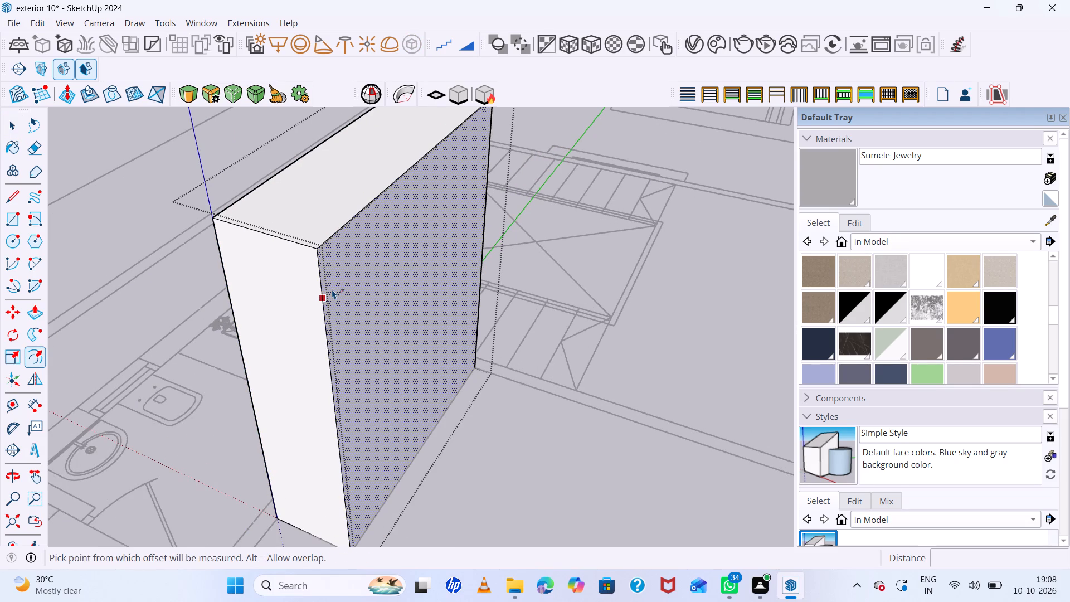
scroll(334, 287, up, 4)
middle_drag(333, 287, 283, 254)
scroll(332, 263, up, 4)
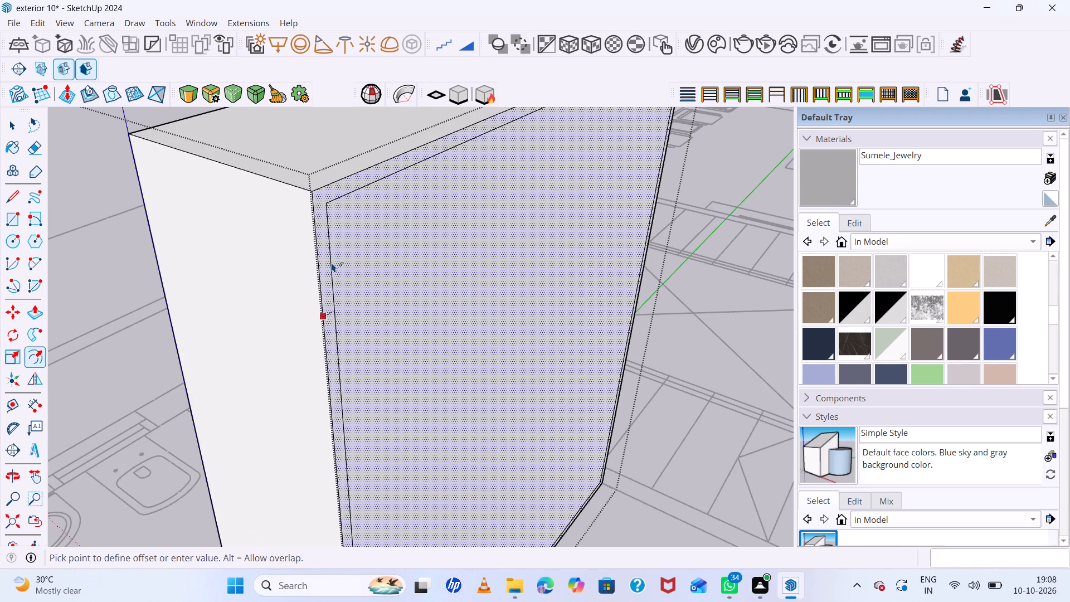
click(329, 266)
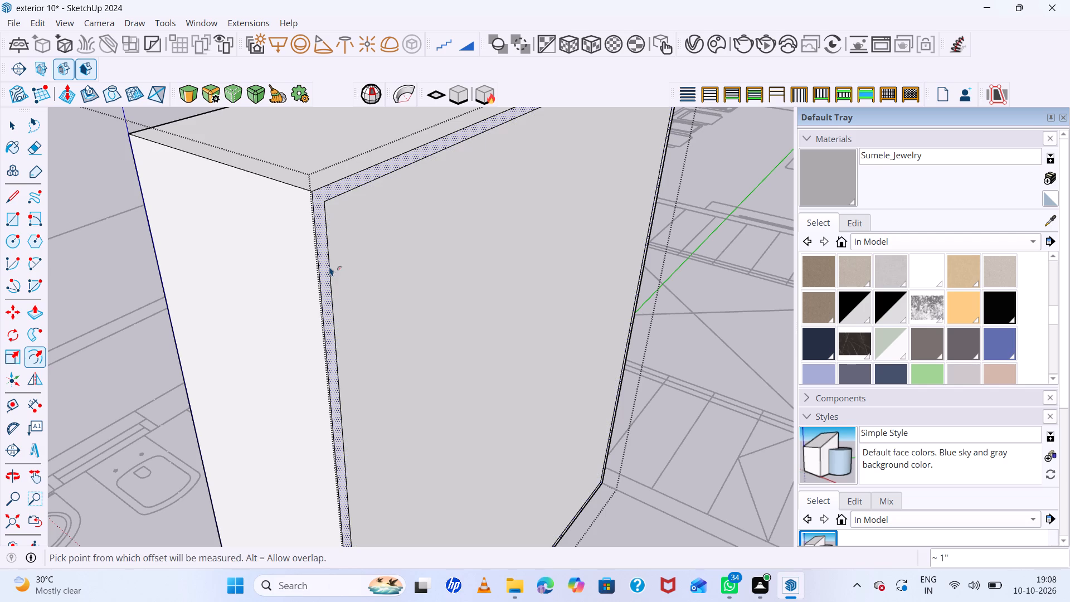
Split the wardrobe's inner front face into two doors with a vertical line from the bottom edge's midpoint to the top edge, and exit the group.
key(space)
click(386, 276)
scroll(374, 307, down, 14)
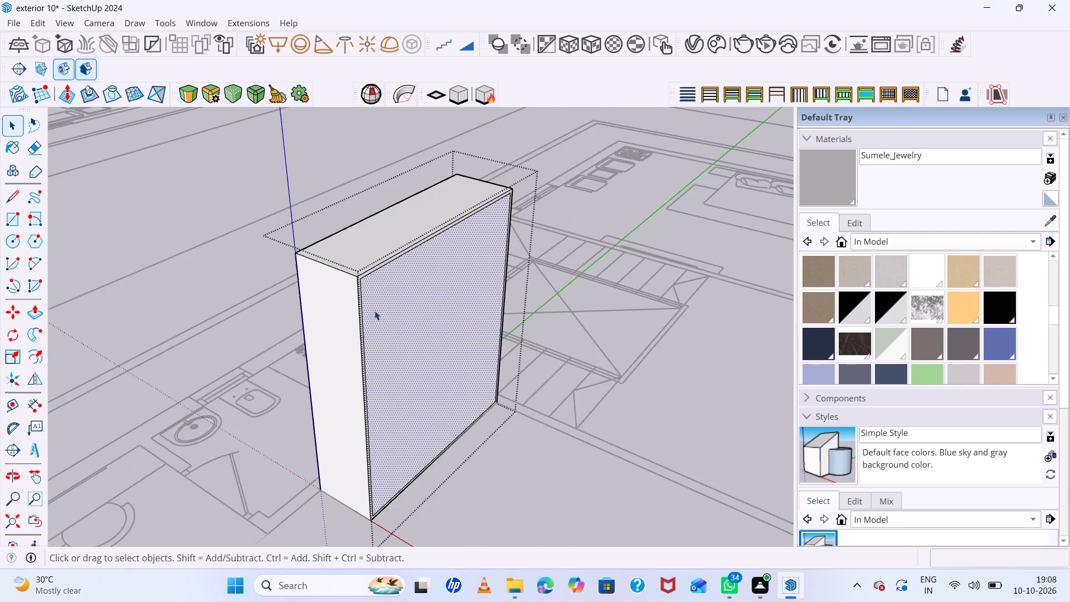
scroll(382, 311, down, 7)
middle_drag(461, 329, 389, 260)
scroll(411, 398, up, 10)
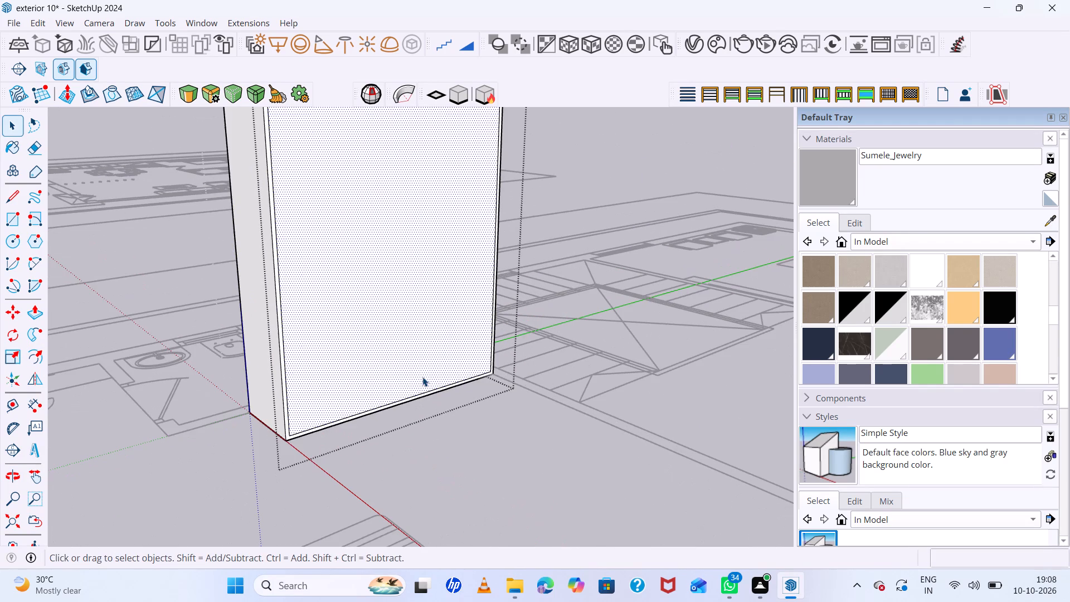
key(l)
scroll(414, 392, up, 6)
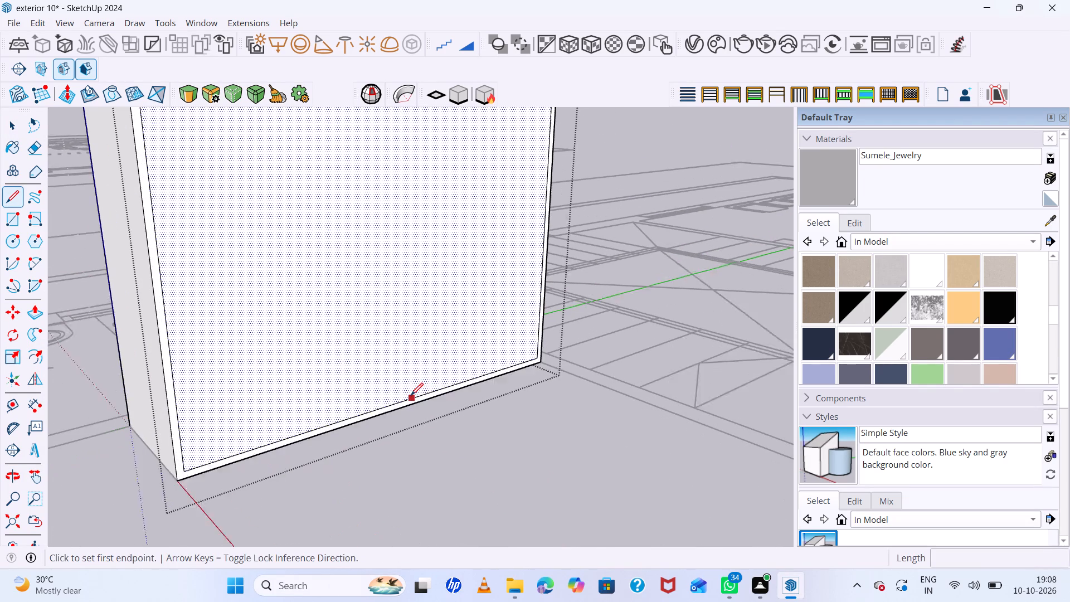
click(393, 400)
scroll(407, 467, down, 6)
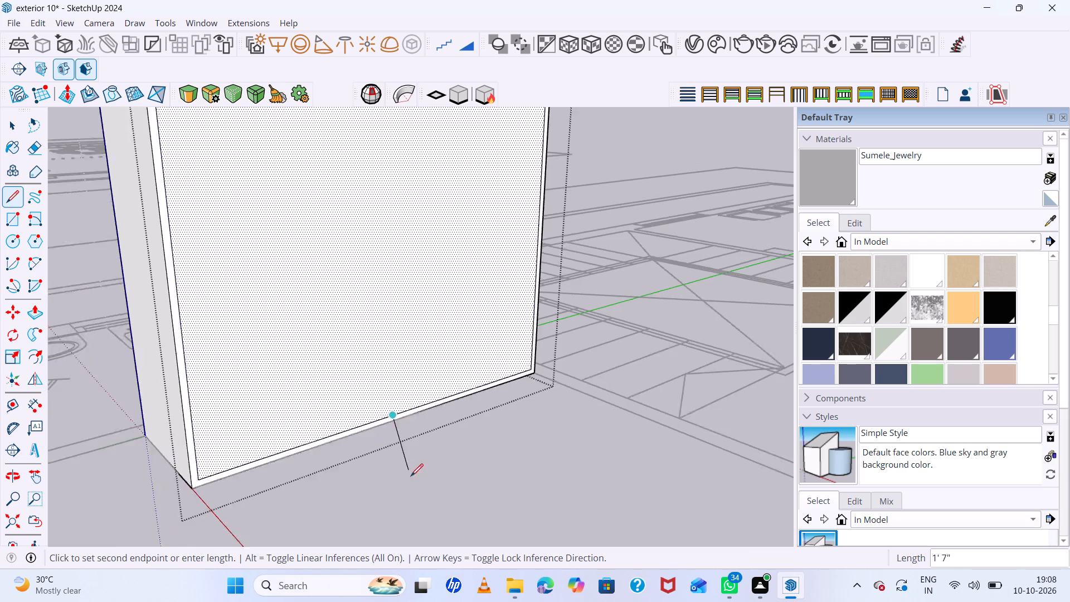
scroll(411, 476, down, 14)
scroll(438, 328, up, 5)
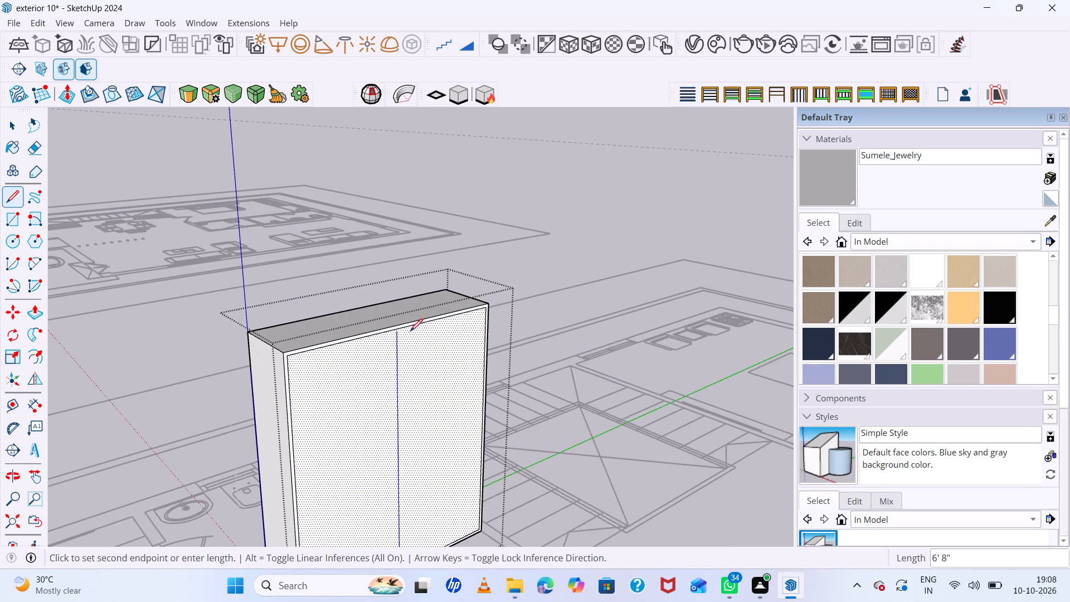
scroll(392, 331, up, 16)
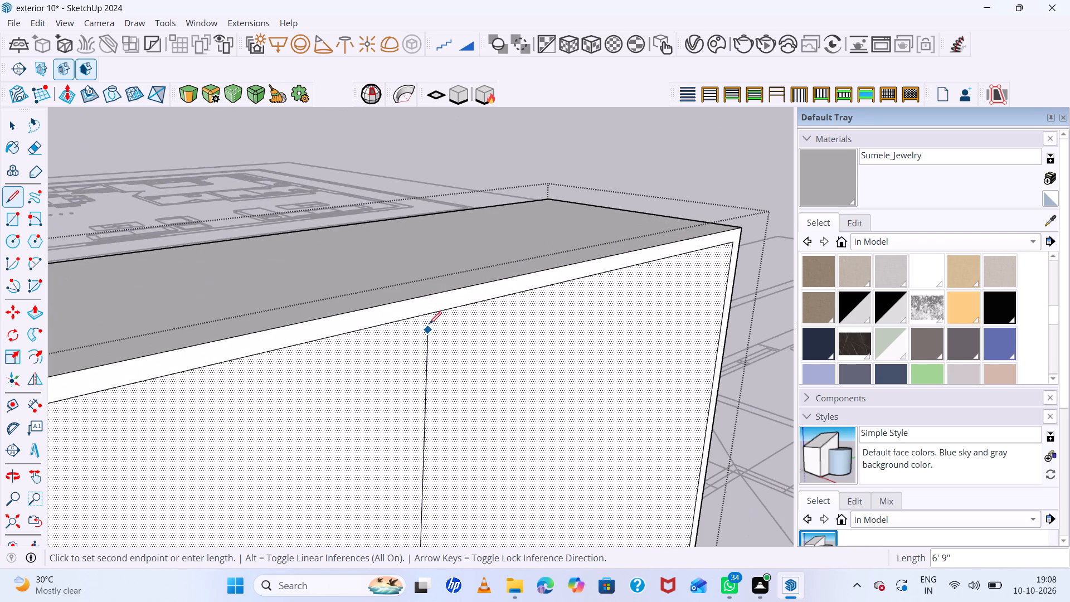
click(381, 329)
scroll(381, 334, down, 15)
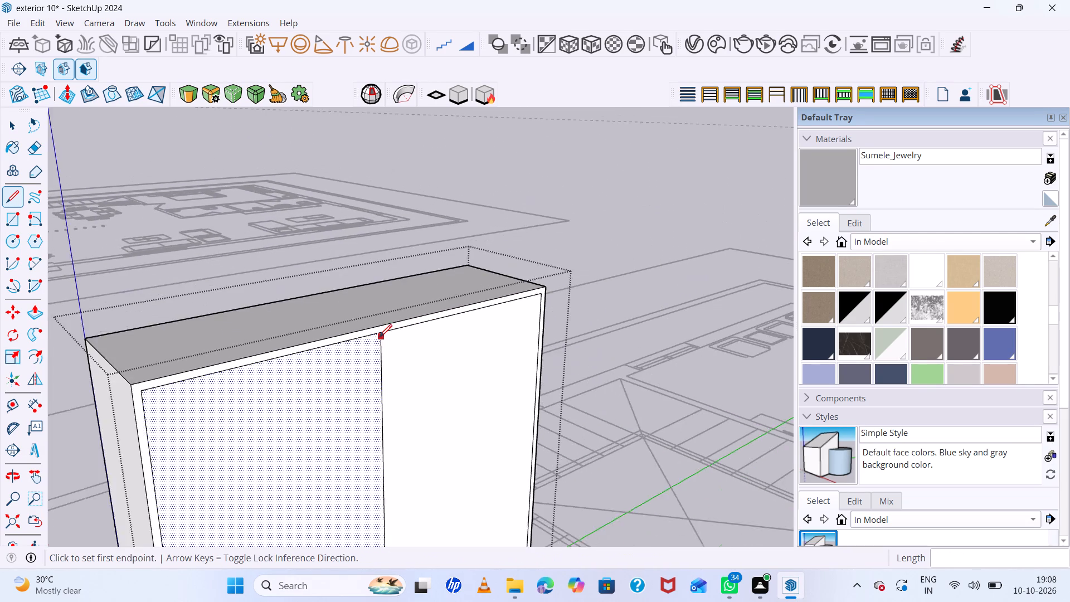
scroll(380, 337, down, 15)
scroll(498, 400, down, 7)
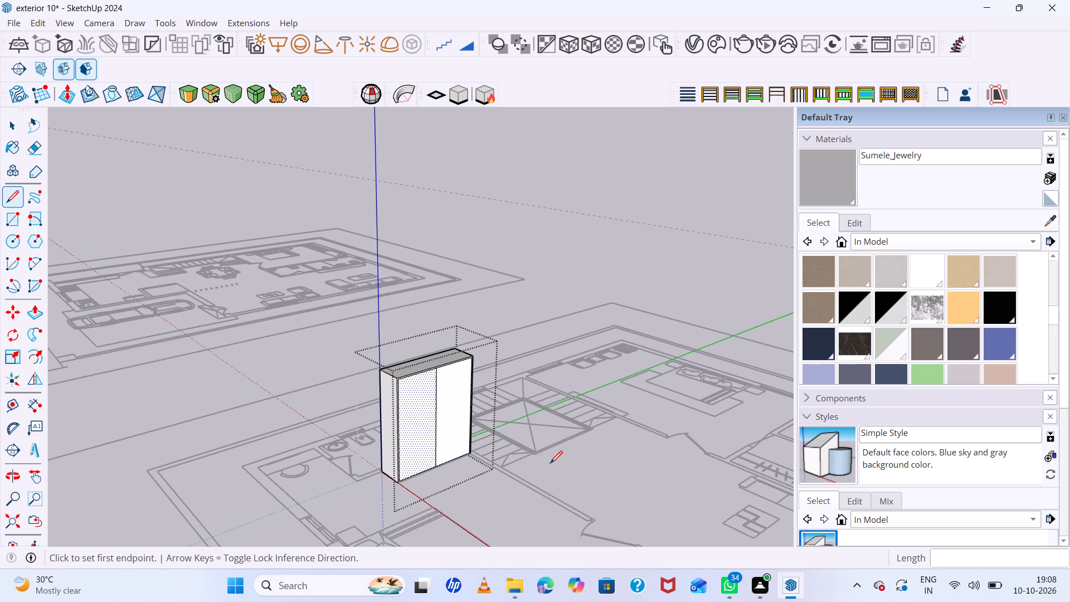
key(space)
click(550, 463)
Inspect the two-door wardrobe from several angles against the bedroom plan.
scroll(407, 410, up, 13)
middle_drag(406, 409, 410, 402)
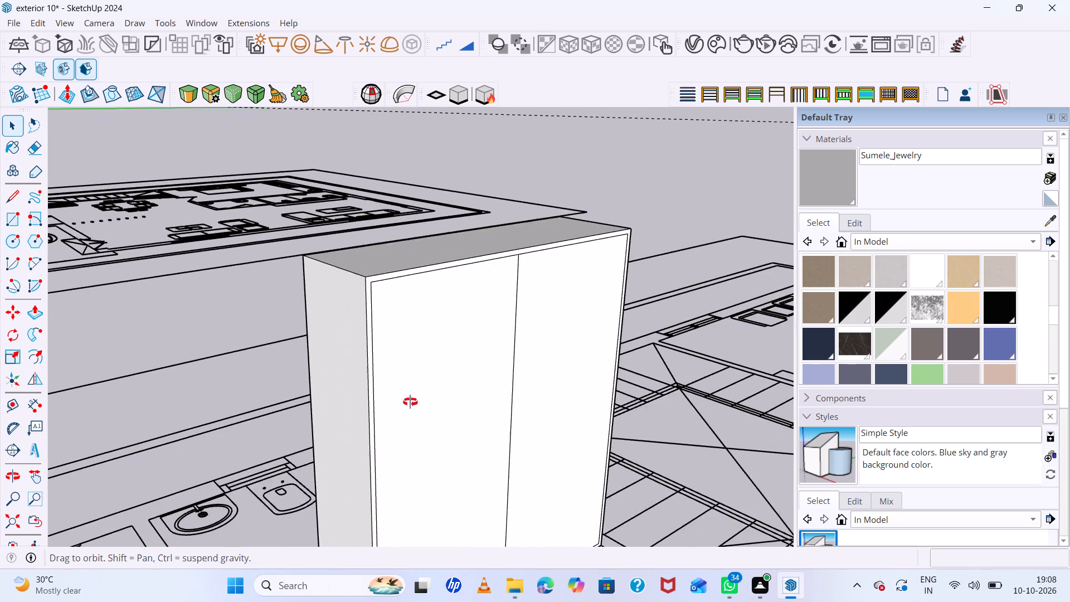
middle_drag(410, 402, 444, 354)
scroll(422, 387, up, 1)
middle_drag(445, 351, 456, 321)
scroll(458, 313, up, 2)
scroll(456, 288, down, 20)
scroll(456, 288, down, 5)
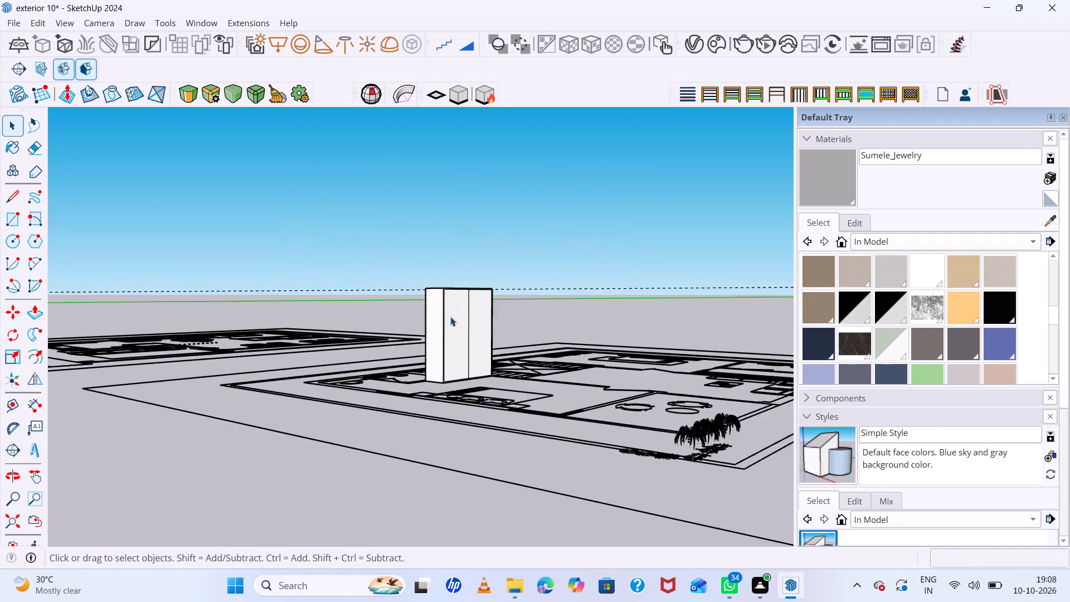
scroll(450, 317, down, 5)
middle_drag(468, 328, 469, 428)
middle_click(469, 428)
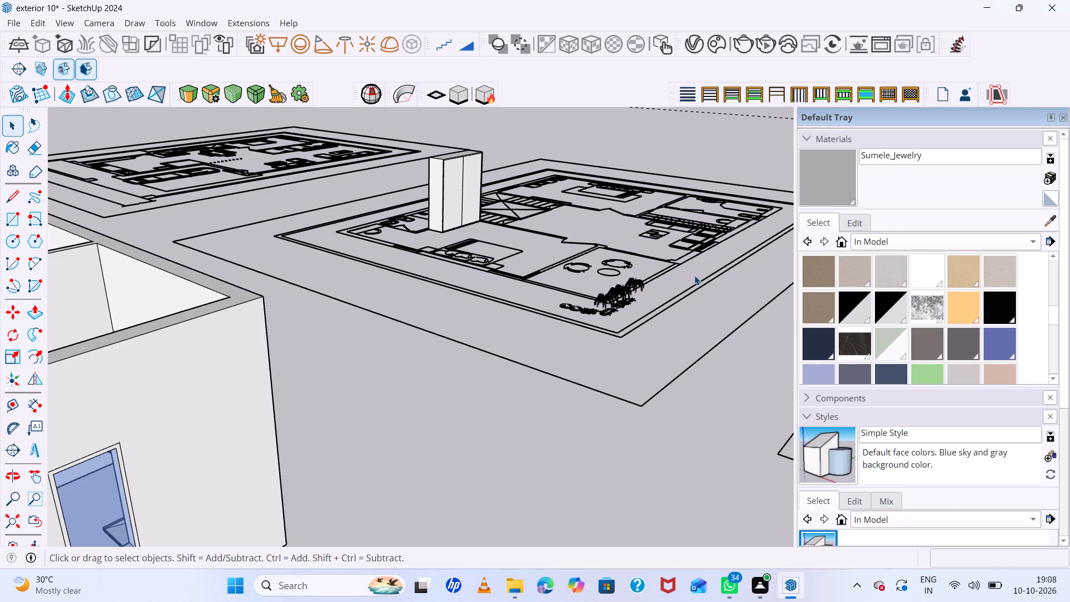
scroll(441, 169, up, 9)
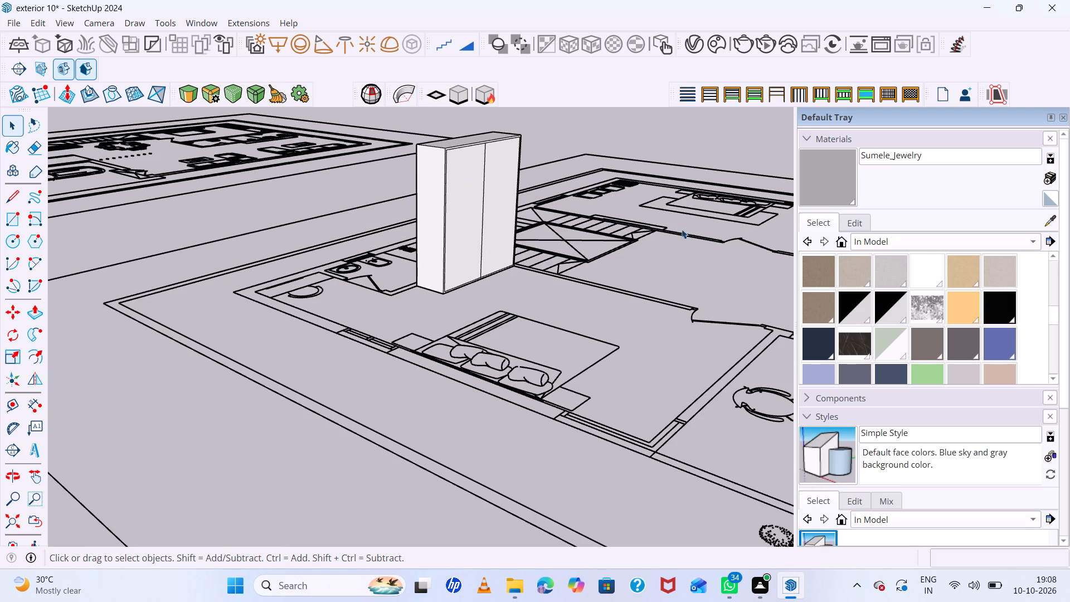